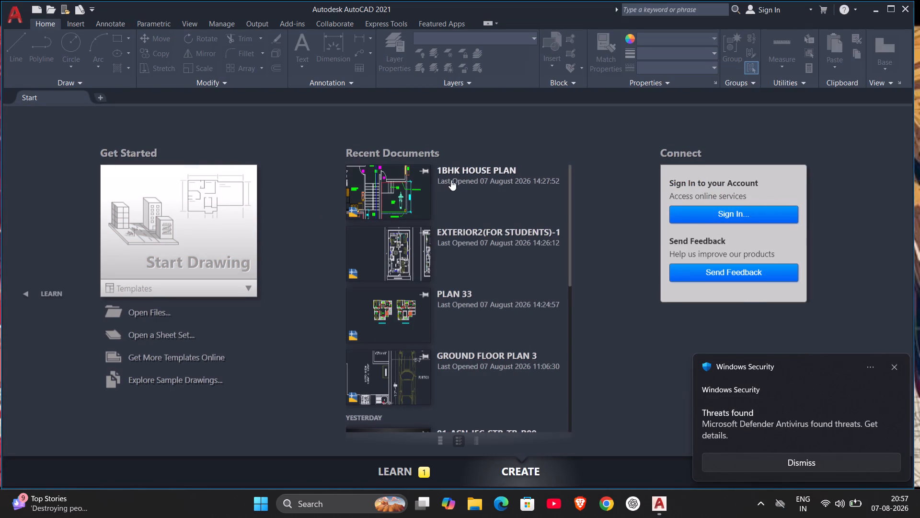
Open the recent drawing PLAN 33.
{"action": "scroll", "coordinate": [435, 186], "scroll_direction": "up", "scroll_amount": 4}
{"action": "scroll", "coordinate": [402, 203], "scroll_direction": "down", "scroll_amount": 3}
{"action": "scroll", "coordinate": [400, 202], "scroll_direction": "up", "scroll_amount": 2}
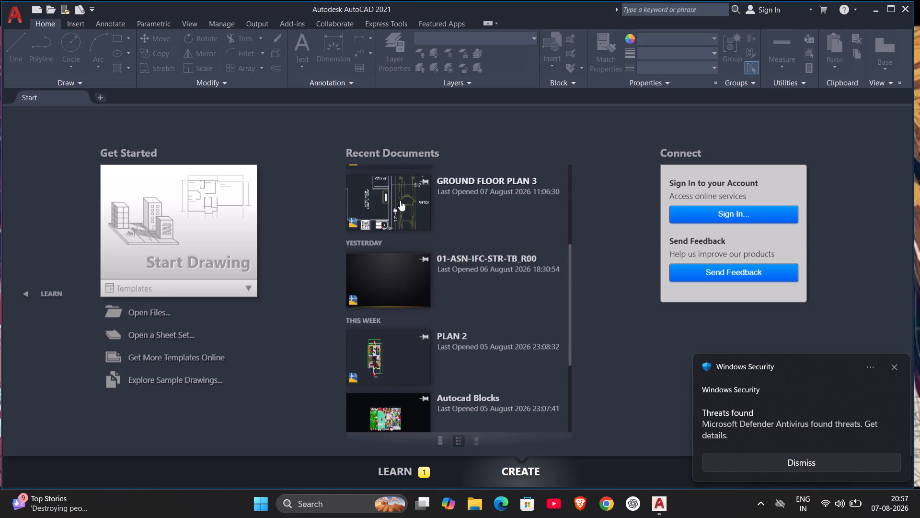
{"action": "scroll", "coordinate": [400, 200], "scroll_direction": "up", "scroll_amount": 3}
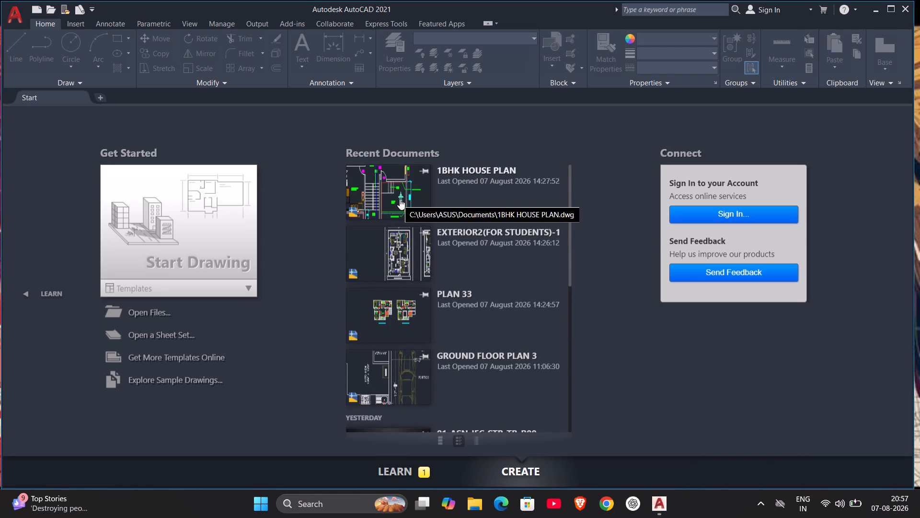
{"action": "left_click", "coordinate": [385, 322]}
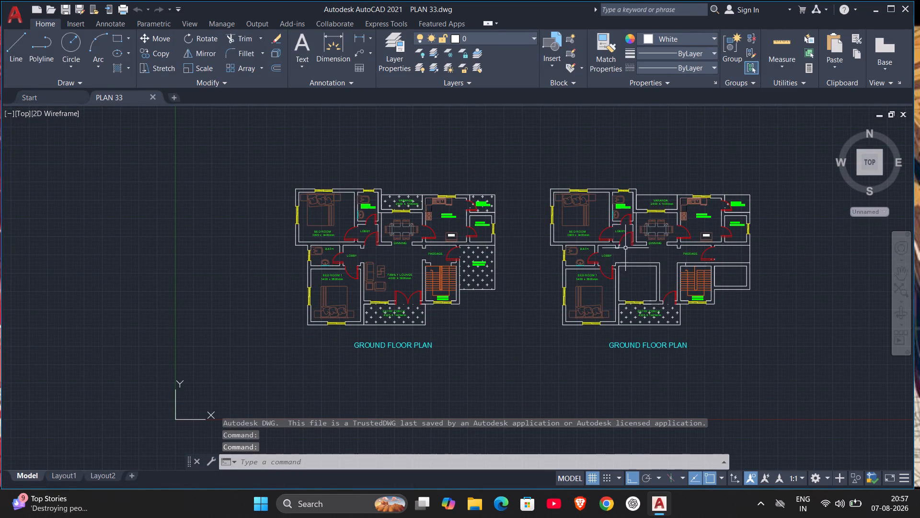
Examine the copied ground floor plan, especially the rooms around the veranda, dining area and kitchen.
{"action": "scroll", "coordinate": [630, 250], "scroll_direction": "down", "scroll_amount": 2}
{"action": "scroll", "coordinate": [643, 243], "scroll_direction": "up", "scroll_amount": 4}
{"action": "scroll", "coordinate": [644, 234], "scroll_direction": "down", "scroll_amount": 3}
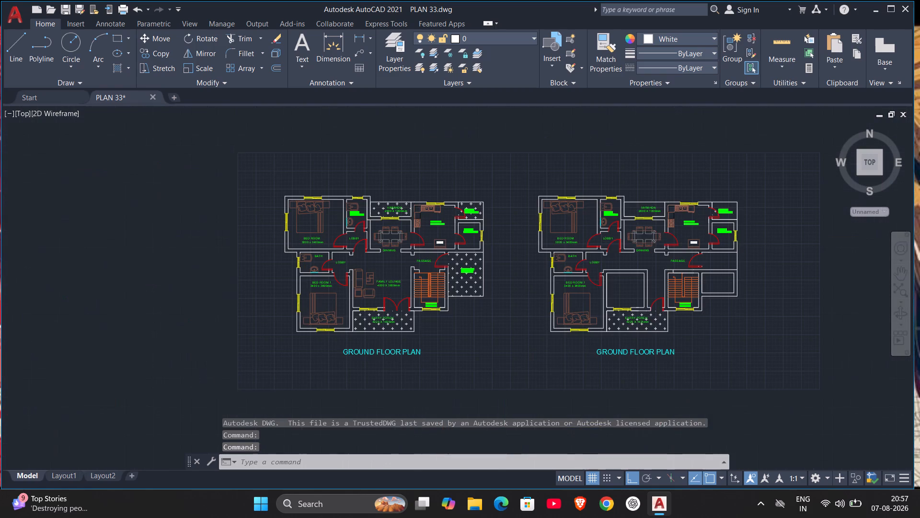
{"action": "middle_click_drag", "start_coordinate": [644, 231], "coordinate": [530, 154]}
{"action": "scroll", "coordinate": [642, 228], "scroll_direction": "up", "scroll_amount": 1}
{"action": "right_click_drag", "start_coordinate": [630, 210], "coordinate": [561, 106]}
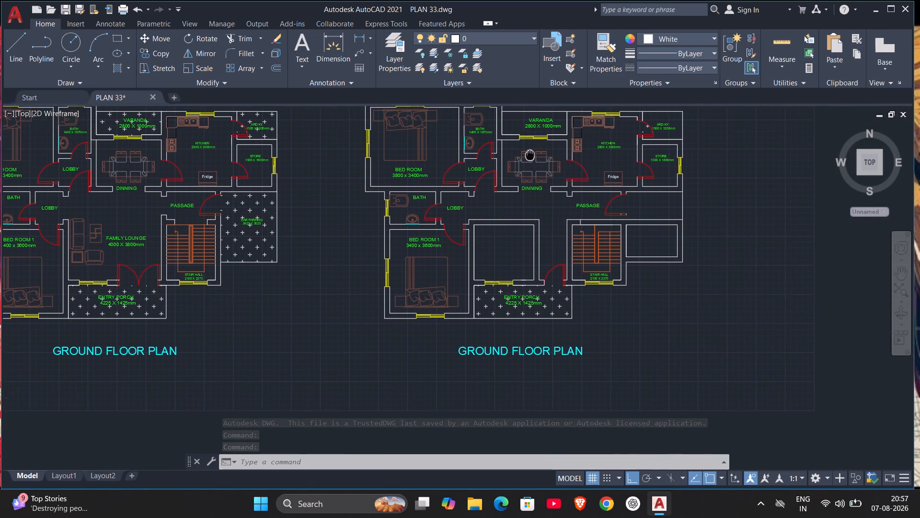
{"action": "middle_click_drag", "start_coordinate": [530, 154], "coordinate": [508, 173]}
{"action": "scroll", "coordinate": [516, 134], "scroll_direction": "up", "scroll_amount": 2}
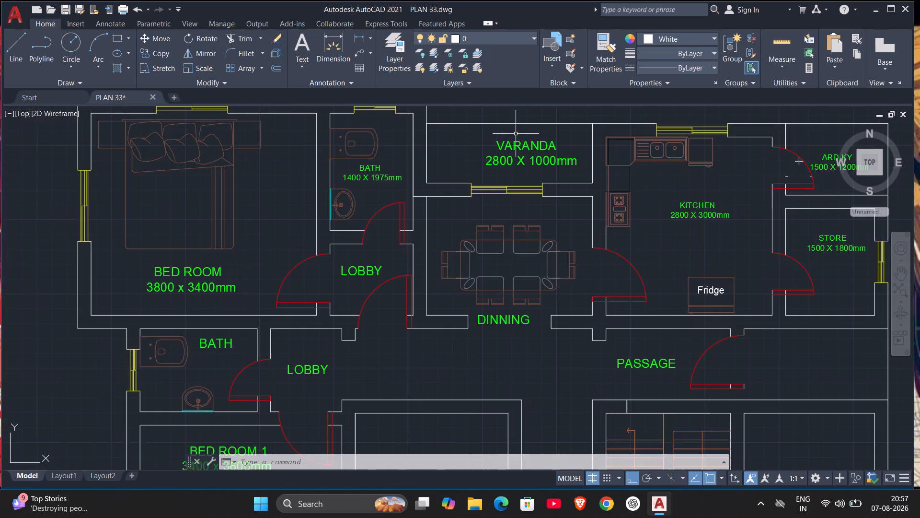
{"action": "scroll", "coordinate": [516, 134], "scroll_direction": "down", "scroll_amount": 2}
{"action": "scroll", "coordinate": [518, 126], "scroll_direction": "up", "scroll_amount": 2}
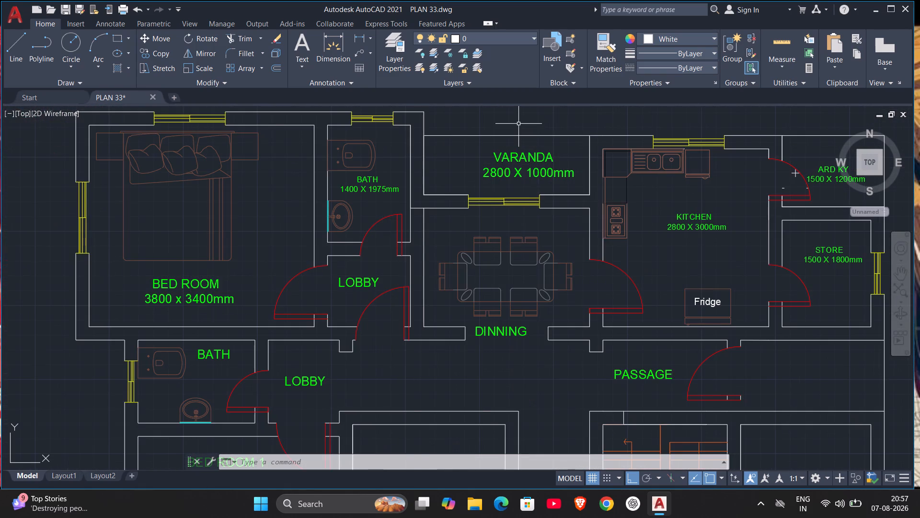
{"action": "scroll", "coordinate": [518, 124], "scroll_direction": "down", "scroll_amount": 1}
{"action": "scroll", "coordinate": [518, 123], "scroll_direction": "up", "scroll_amount": 1}
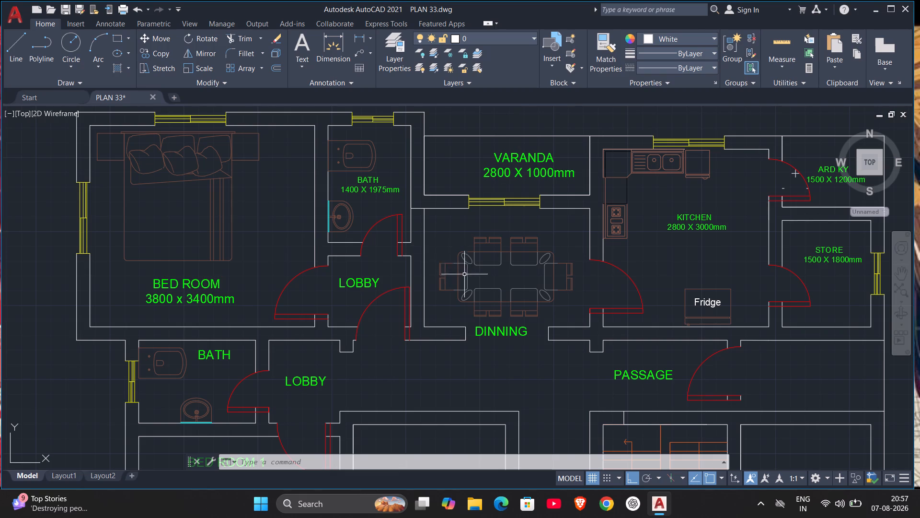
{"action": "scroll", "coordinate": [474, 285], "scroll_direction": "down", "scroll_amount": 4}
{"action": "scroll", "coordinate": [478, 291], "scroll_direction": "up", "scroll_amount": 3}
{"action": "scroll", "coordinate": [477, 287], "scroll_direction": "down", "scroll_amount": 2}
{"action": "middle_click_drag", "start_coordinate": [477, 290], "coordinate": [460, 237]}
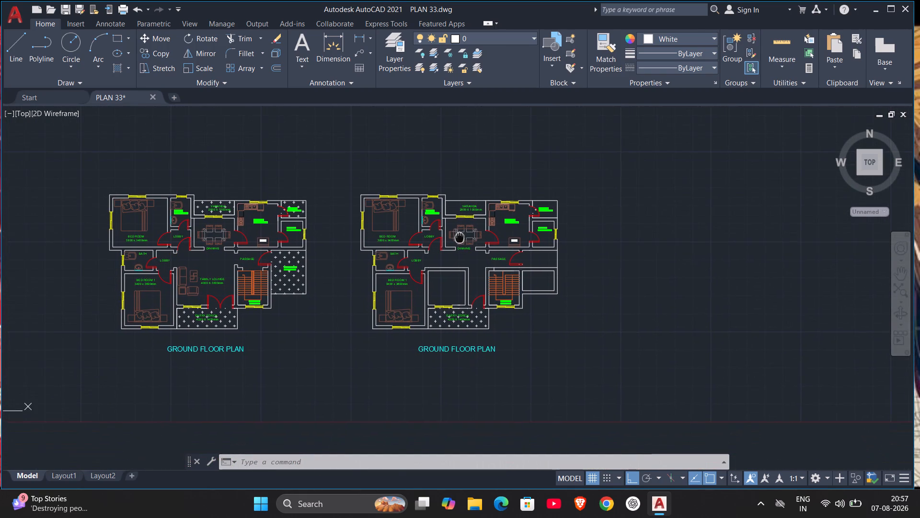
{"action": "middle_click_drag", "start_coordinate": [460, 237], "coordinate": [460, 233]}
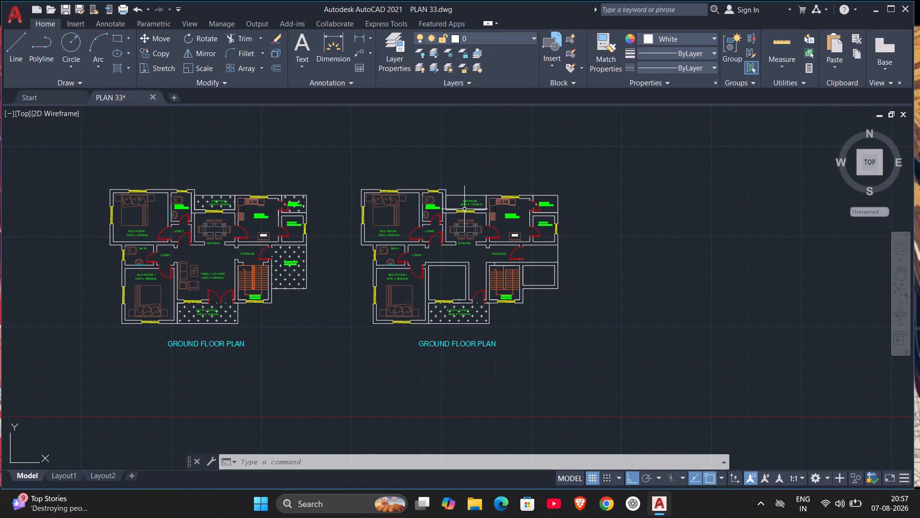
Erase the VARANDA 2800 X 1000mm label from the copied ground floor plan.
{"action": "scroll", "coordinate": [464, 206], "scroll_direction": "up", "scroll_amount": 3}
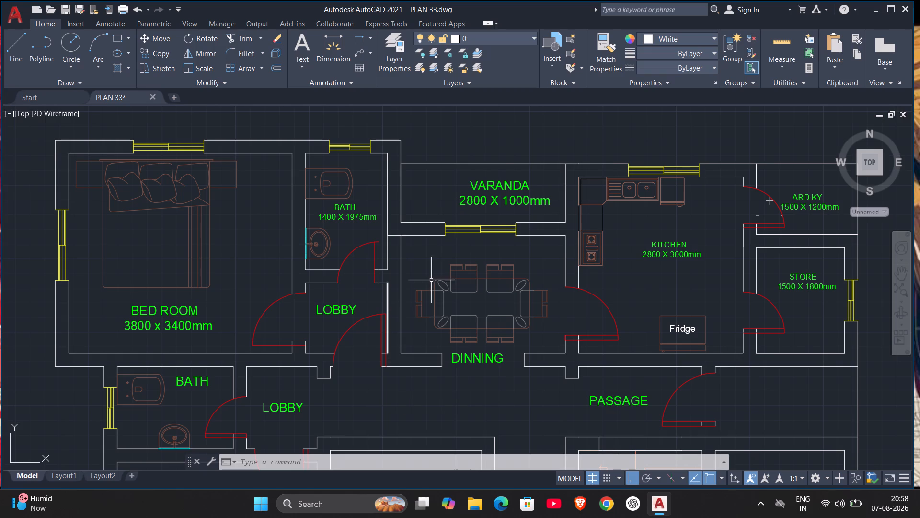
{"action": "left_click", "coordinate": [506, 187]}
{"action": "key", "text": "Delete"}
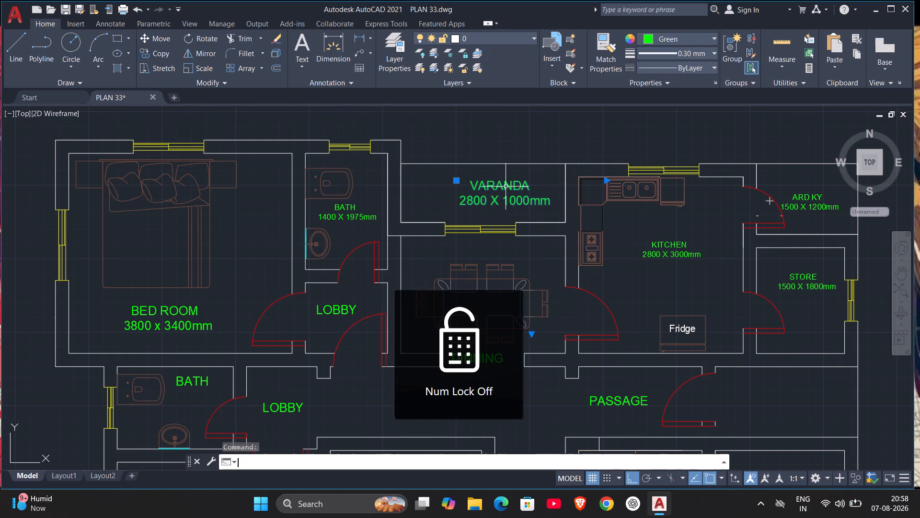
{"action": "key", "text": "Delete"}
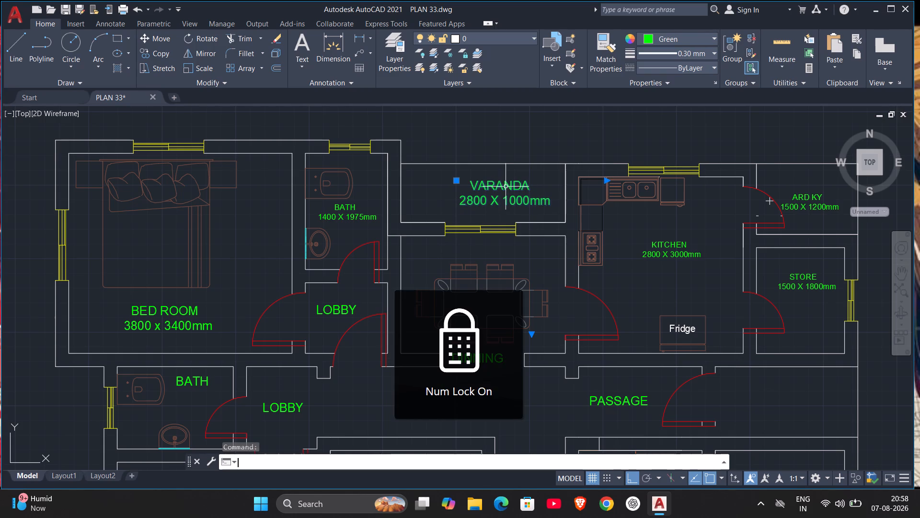
{"action": "key", "text": "Delete"}
{"action": "key", "text": "Delete"}
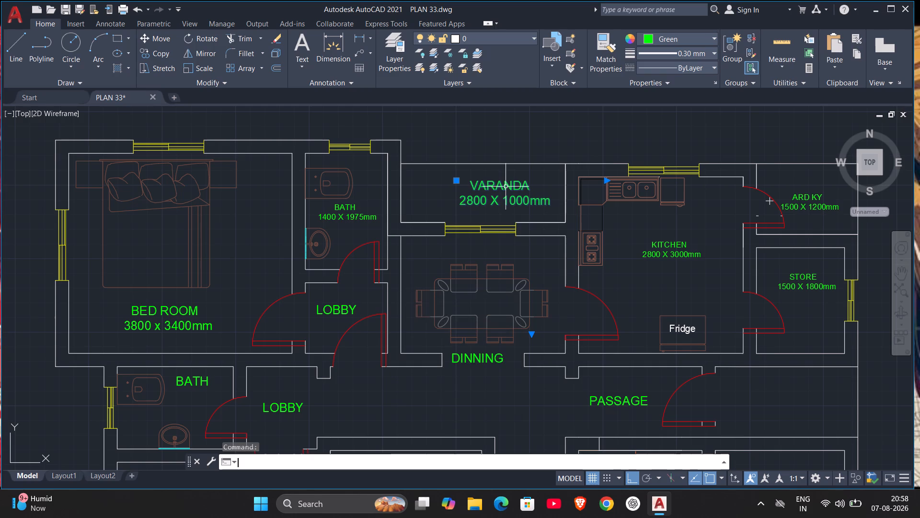
{"action": "left_click", "coordinate": [485, 181]}
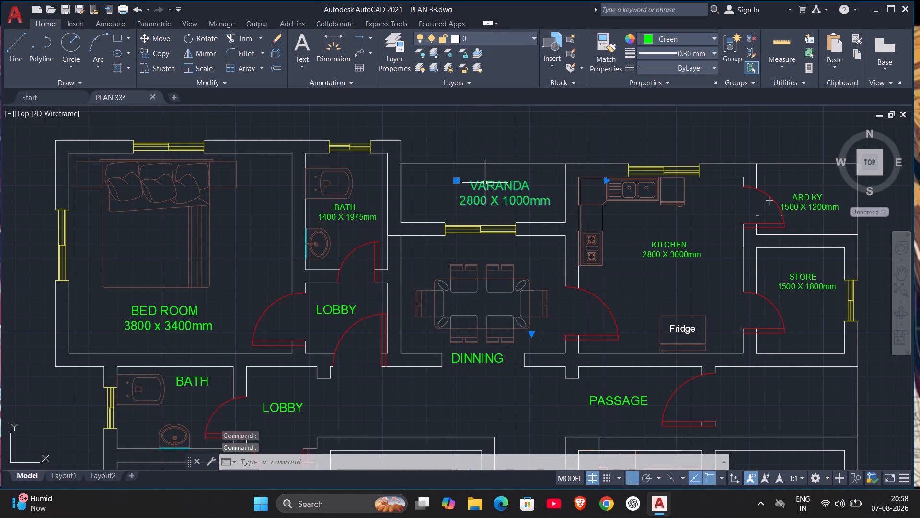
{"action": "double_click", "coordinate": [484, 185]}
{"action": "left_click", "coordinate": [503, 140]}
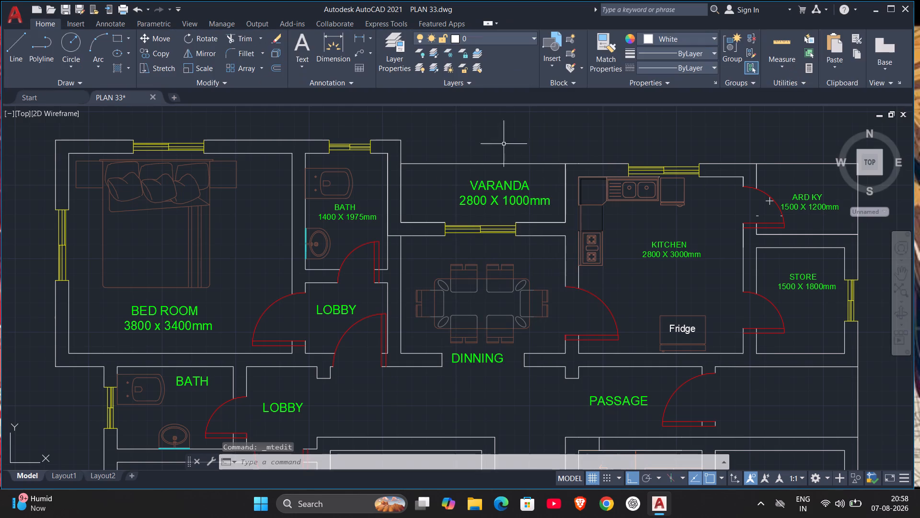
{"action": "left_click", "coordinate": [493, 186]}
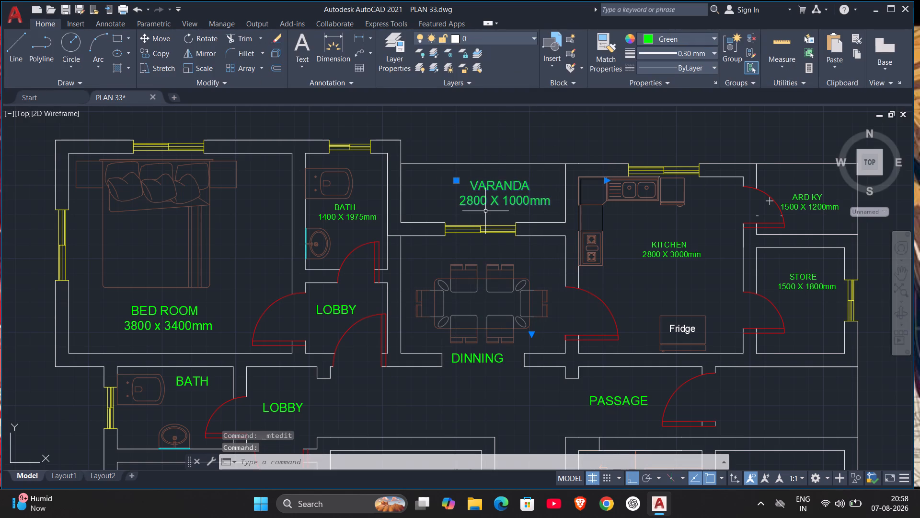
{"action": "key", "text": "Delete"}
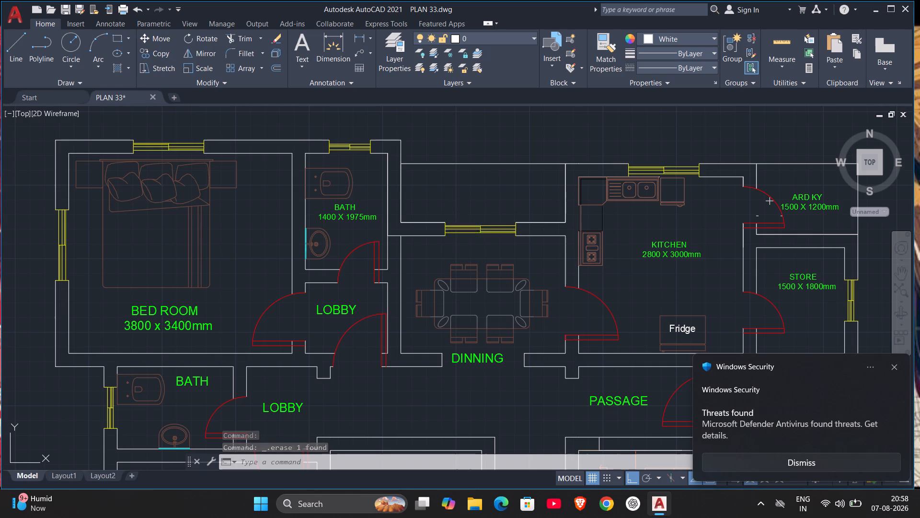
Erase the window between the veranda and dining area together with the dining table and chairs in the copied plan.
{"action": "left_click", "coordinate": [476, 228]}
{"action": "left_click_drag", "start_coordinate": [432, 195], "coordinate": [436, 205]}
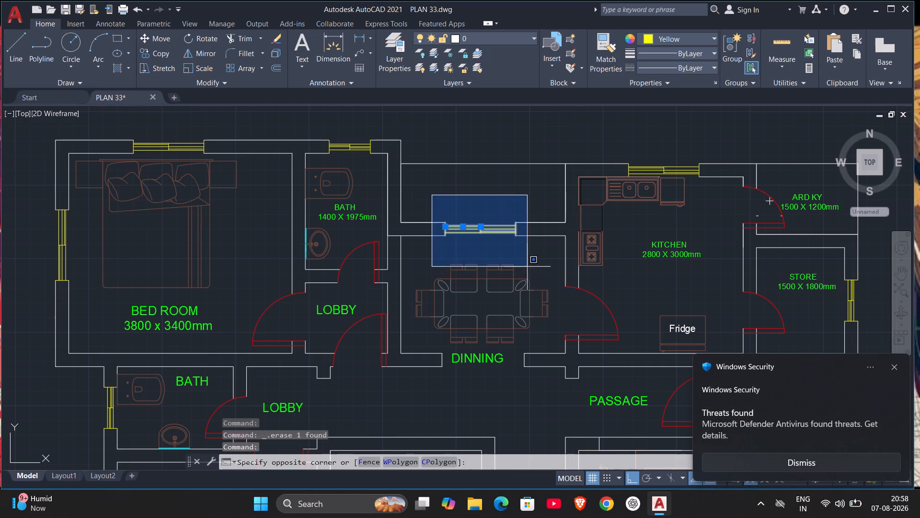
{"action": "left_click", "coordinate": [536, 257]}
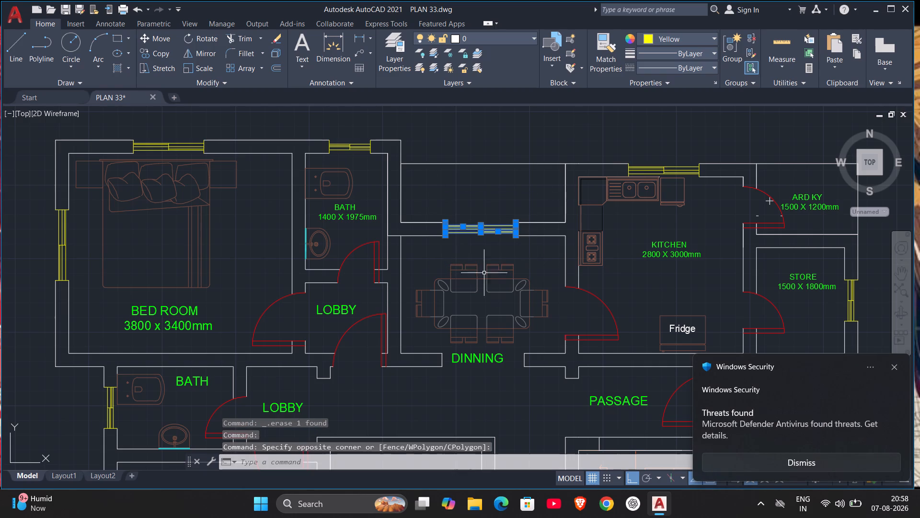
{"action": "scroll", "coordinate": [428, 257], "scroll_direction": "down", "scroll_amount": 6}
{"action": "scroll", "coordinate": [428, 258], "scroll_direction": "up", "scroll_amount": 2}
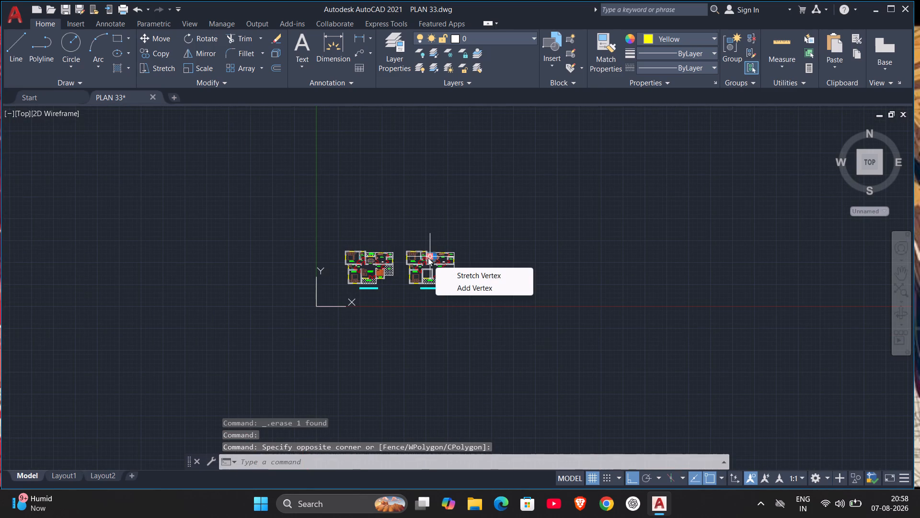
{"action": "scroll", "coordinate": [428, 258], "scroll_direction": "up", "scroll_amount": 3}
{"action": "scroll", "coordinate": [346, 244], "scroll_direction": "up", "scroll_amount": 4}
{"action": "scroll", "coordinate": [423, 293], "scroll_direction": "down", "scroll_amount": 5}
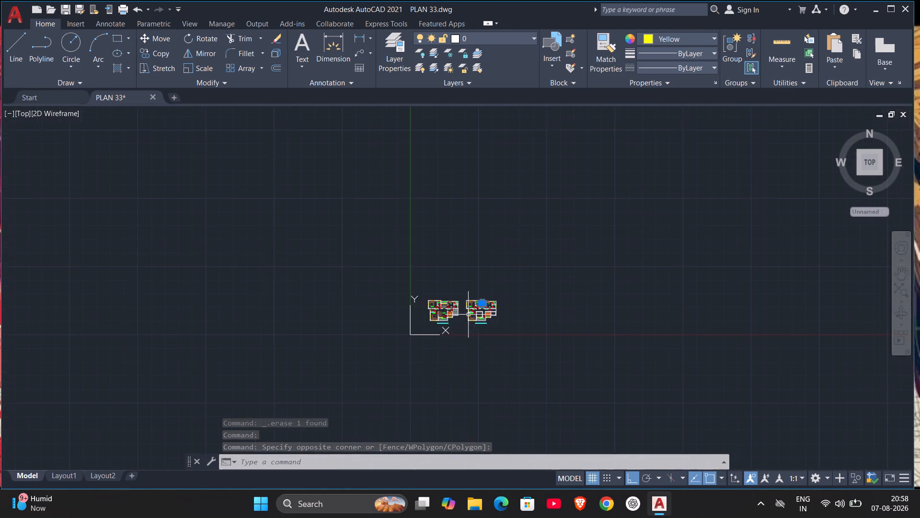
{"action": "scroll", "coordinate": [486, 298], "scroll_direction": "up", "scroll_amount": 6}
{"action": "scroll", "coordinate": [491, 348], "scroll_direction": "up", "scroll_amount": 1}
{"action": "middle_click_drag", "start_coordinate": [491, 348], "coordinate": [566, 89]}
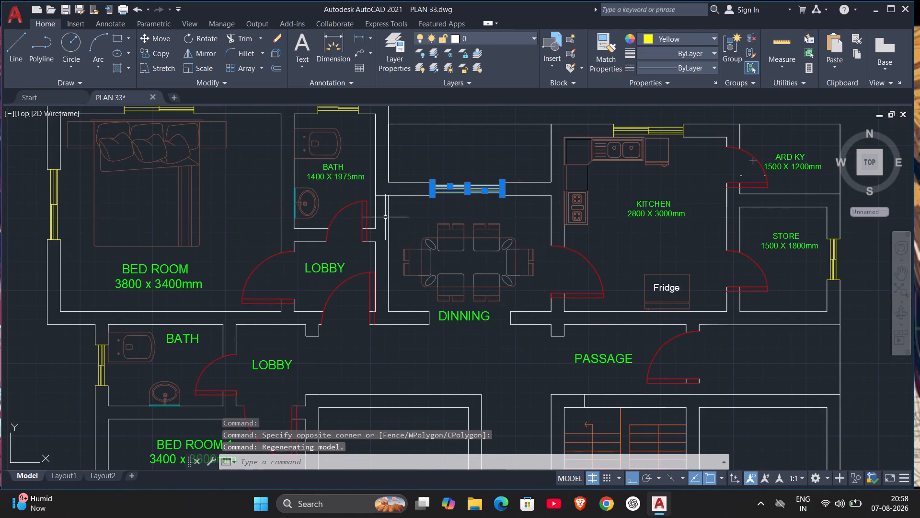
{"action": "left_click", "coordinate": [413, 210]}
{"action": "left_click_drag", "start_coordinate": [504, 320], "coordinate": [505, 315]}
{"action": "left_click", "coordinate": [489, 270]}
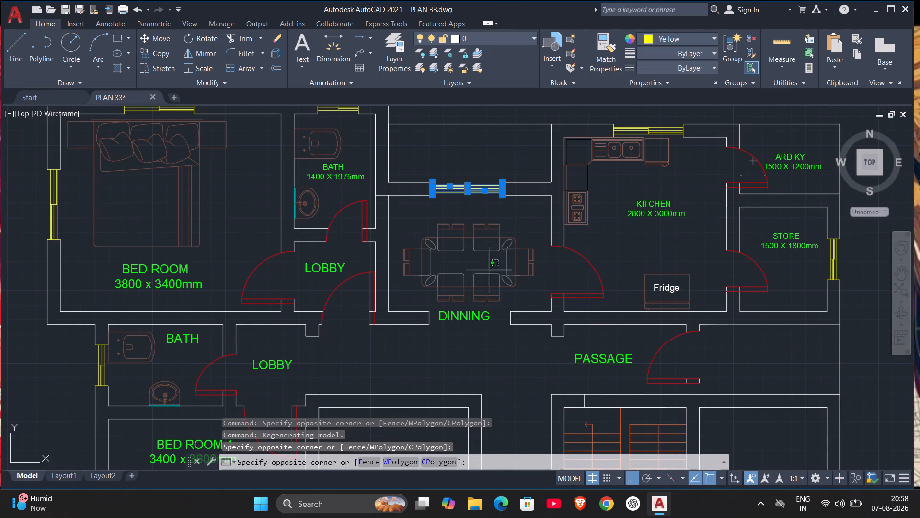
{"action": "left_click", "coordinate": [471, 280]}
{"action": "key", "text": "Delete"}
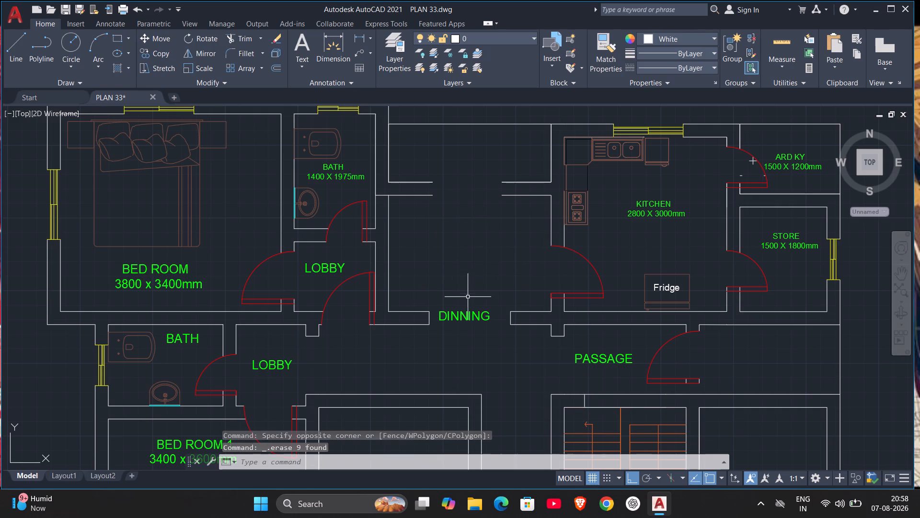
Erase the DINNING label from the copied plan.
{"action": "left_click", "coordinate": [461, 318]}
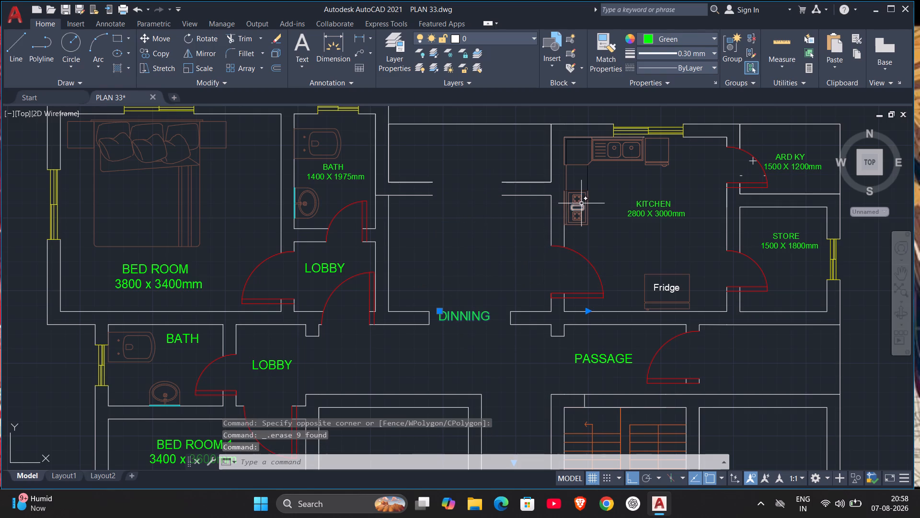
{"action": "key", "text": "Delete"}
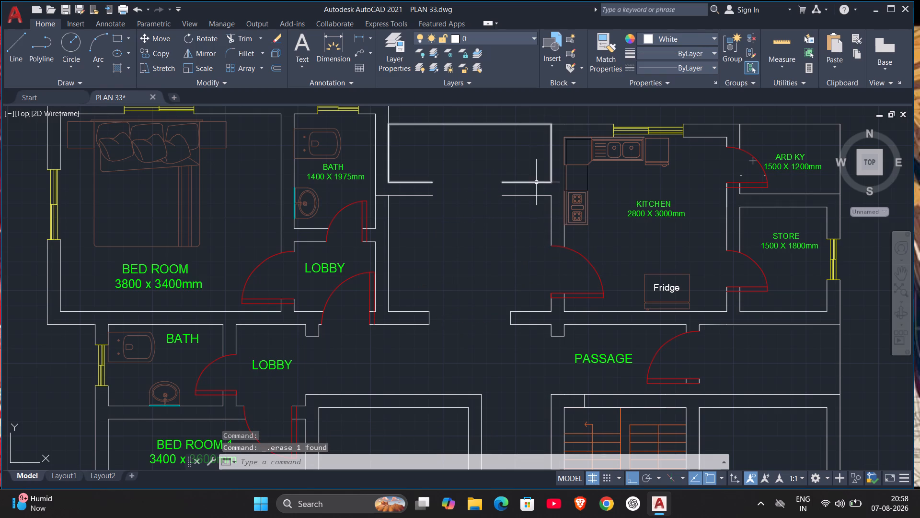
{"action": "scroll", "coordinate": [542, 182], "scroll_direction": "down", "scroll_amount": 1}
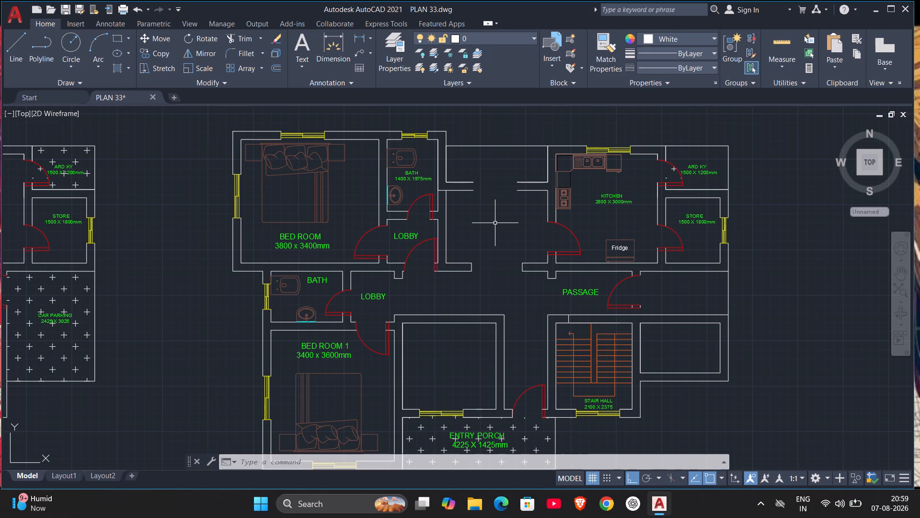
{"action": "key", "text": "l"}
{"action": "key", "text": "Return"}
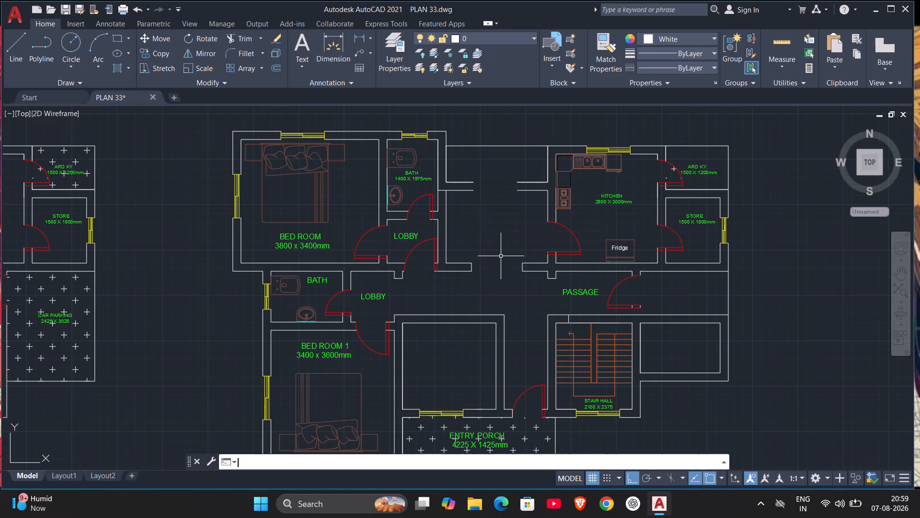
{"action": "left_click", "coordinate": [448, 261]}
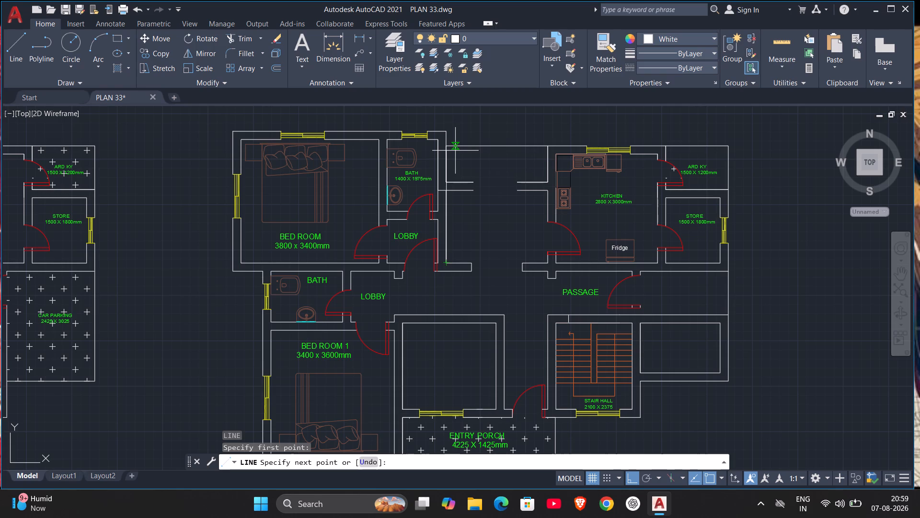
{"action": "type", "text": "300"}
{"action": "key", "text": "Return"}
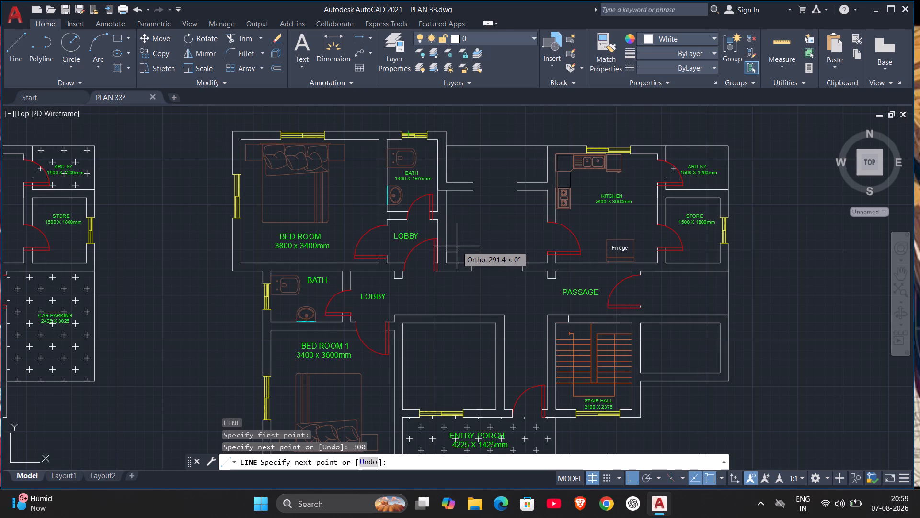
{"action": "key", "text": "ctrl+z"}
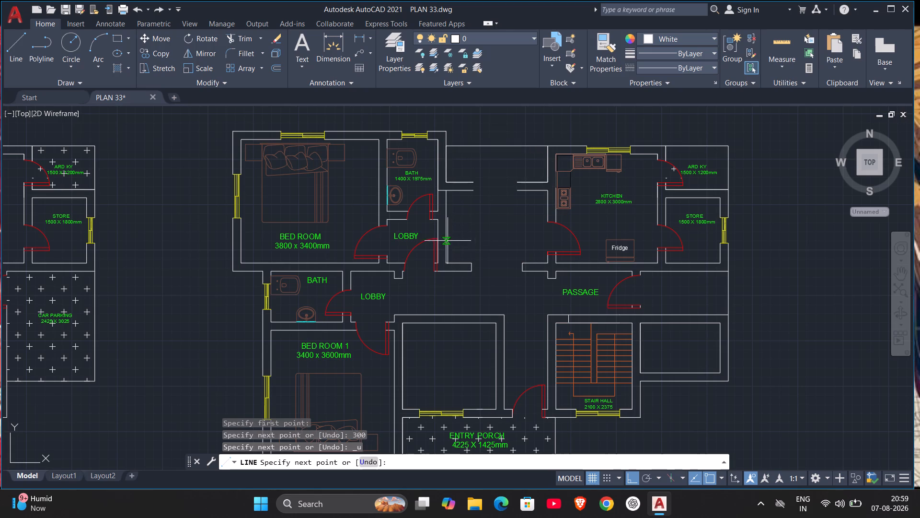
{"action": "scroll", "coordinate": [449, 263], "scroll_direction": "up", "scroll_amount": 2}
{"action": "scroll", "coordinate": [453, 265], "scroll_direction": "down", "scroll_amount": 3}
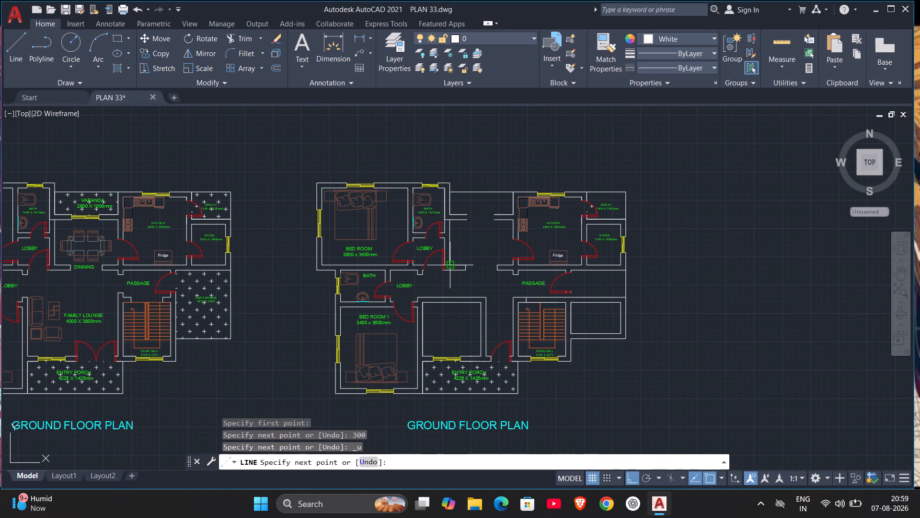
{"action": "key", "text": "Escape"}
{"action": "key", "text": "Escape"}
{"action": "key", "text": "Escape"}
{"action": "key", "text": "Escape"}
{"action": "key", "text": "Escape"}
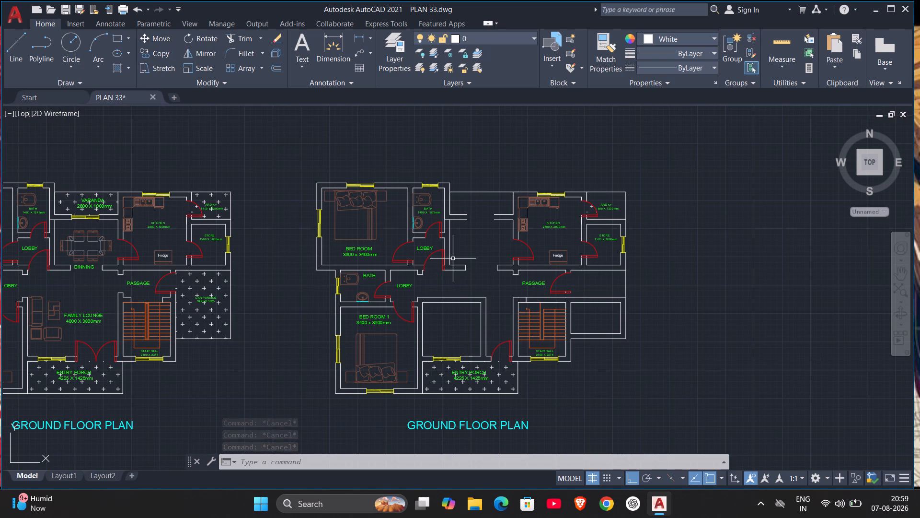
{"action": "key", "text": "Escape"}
Draw a closed rectangular room outline, 3725 wide and 3000 high, from the wall corner beside the lobby door across the former dining area.
{"action": "key", "text": "l"}
{"action": "key", "text": "Return"}
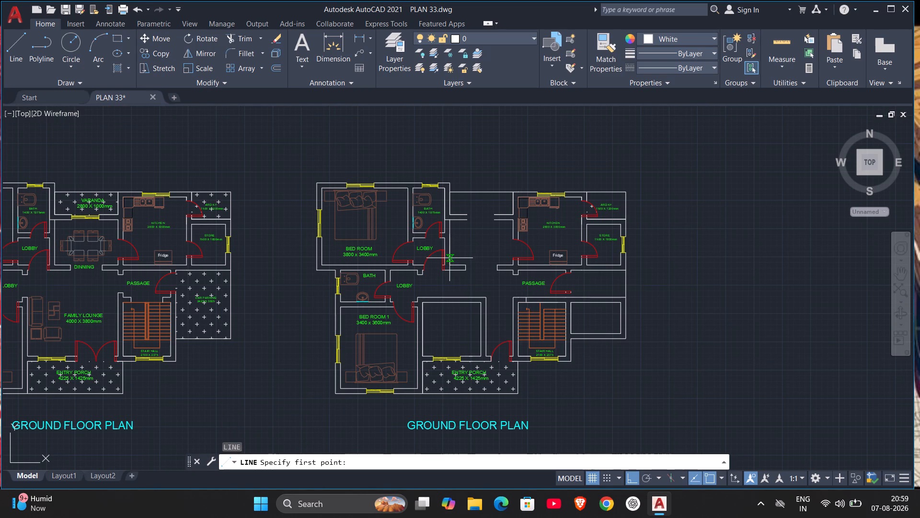
{"action": "scroll", "coordinate": [447, 266], "scroll_direction": "up", "scroll_amount": 5}
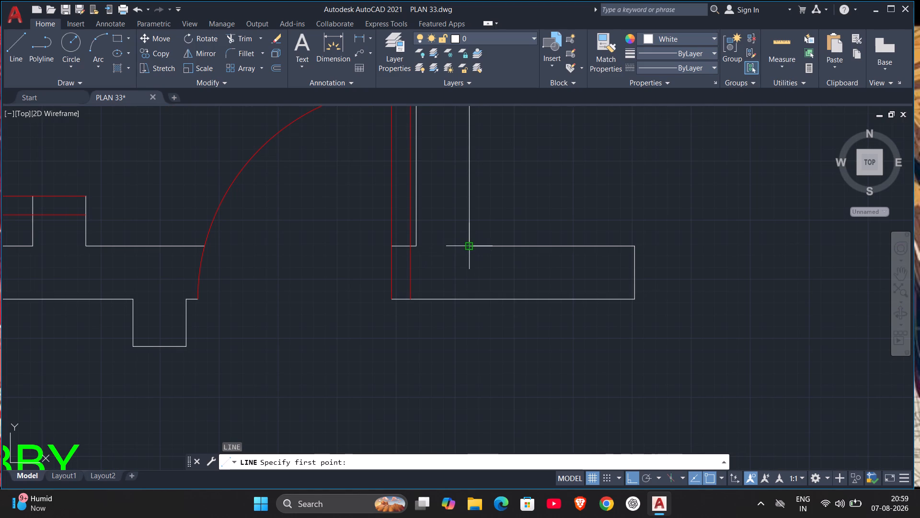
{"action": "left_click", "coordinate": [470, 249]}
{"action": "scroll", "coordinate": [558, 113], "scroll_direction": "down", "scroll_amount": 5}
{"action": "scroll", "coordinate": [552, 121], "scroll_direction": "up", "scroll_amount": 1}
{"action": "middle_click_drag", "start_coordinate": [552, 122], "coordinate": [484, 310]}
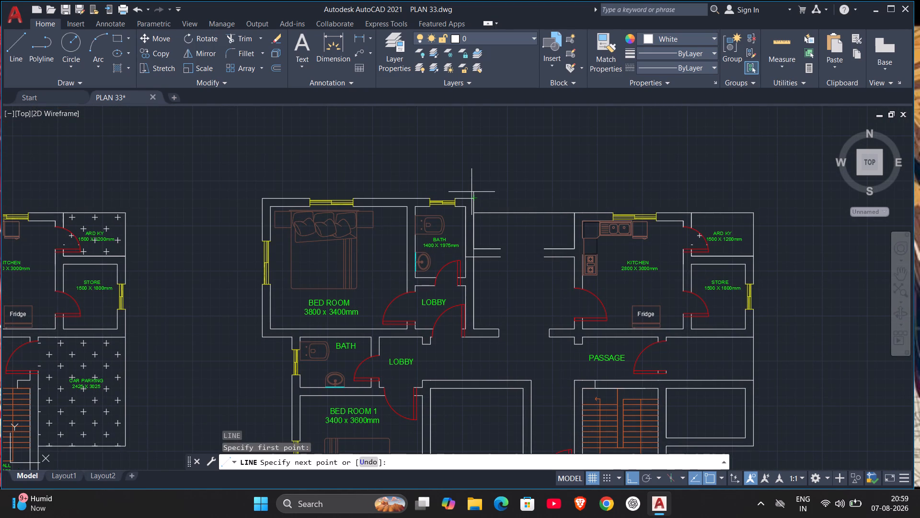
{"action": "type", "text": "3000"}
{"action": "key", "text": "Return"}
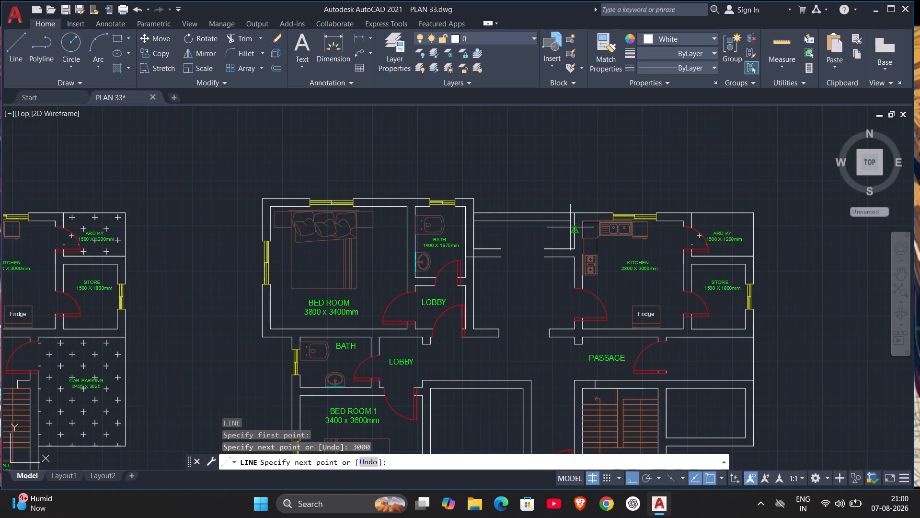
{"action": "type", "text": "37"}
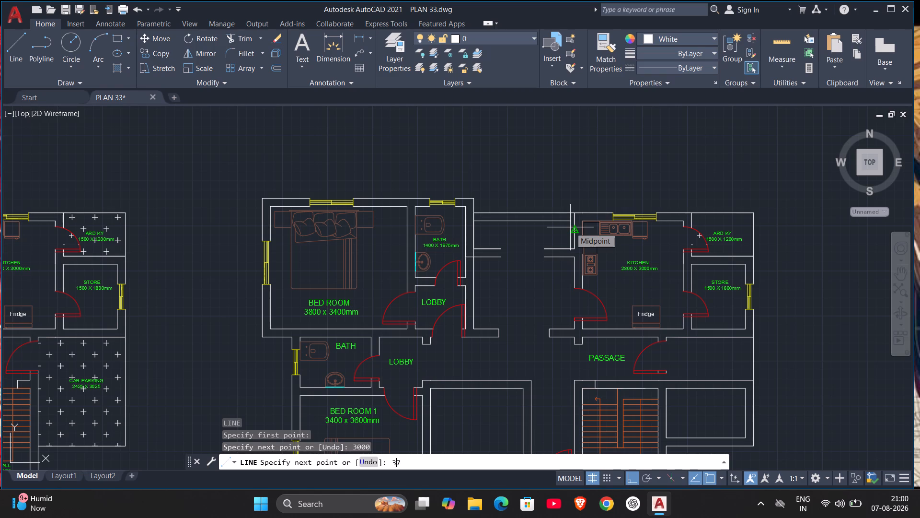
{"action": "type", "text": "25"}
{"action": "key", "text": "Return"}
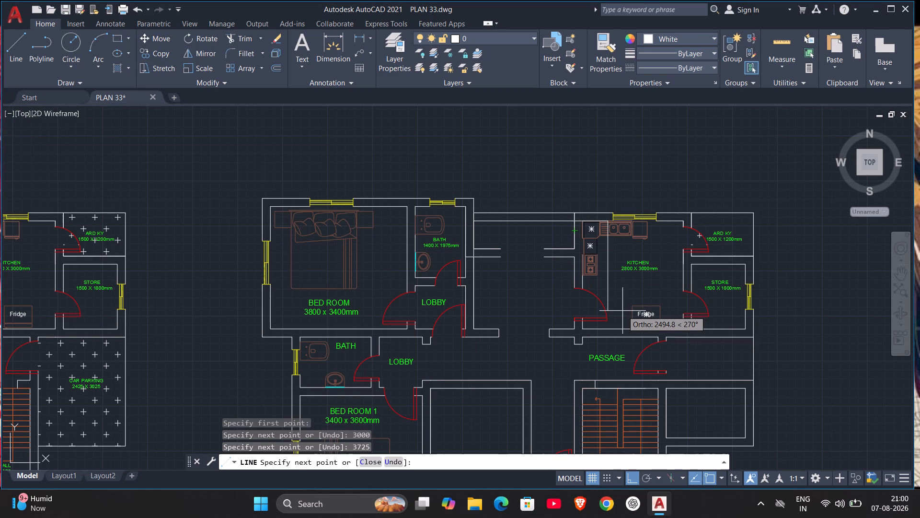
{"action": "type", "text": "3000"}
{"action": "key", "text": "Return"}
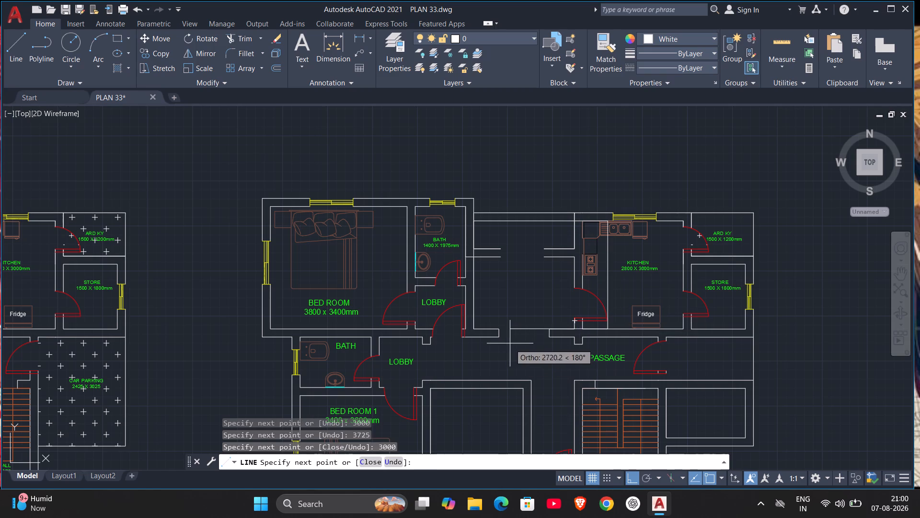
{"action": "left_click", "coordinate": [473, 328]}
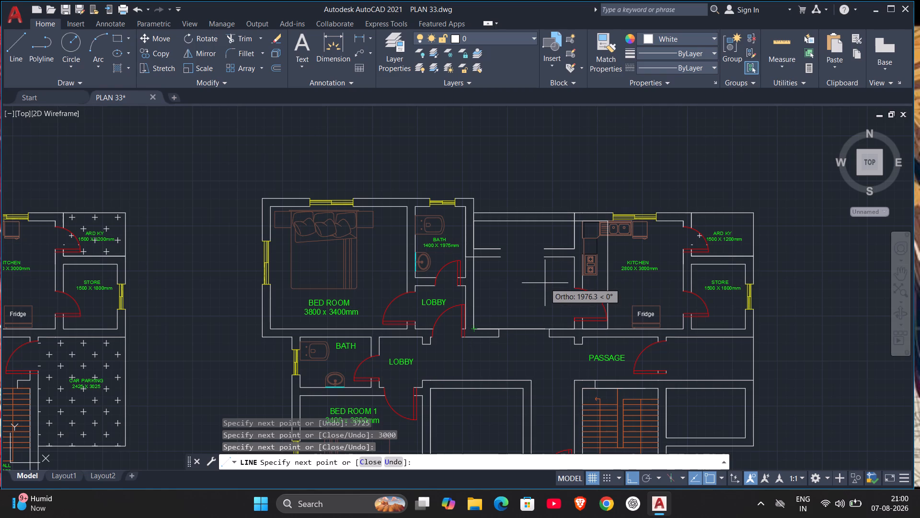
{"action": "key", "text": "Escape"}
Erase the kitchen stove with its counter section and the adjoining wall line between the dining area and kitchen.
{"action": "scroll", "coordinate": [599, 225], "scroll_direction": "up", "scroll_amount": 2}
{"action": "scroll", "coordinate": [612, 233], "scroll_direction": "down", "scroll_amount": 2}
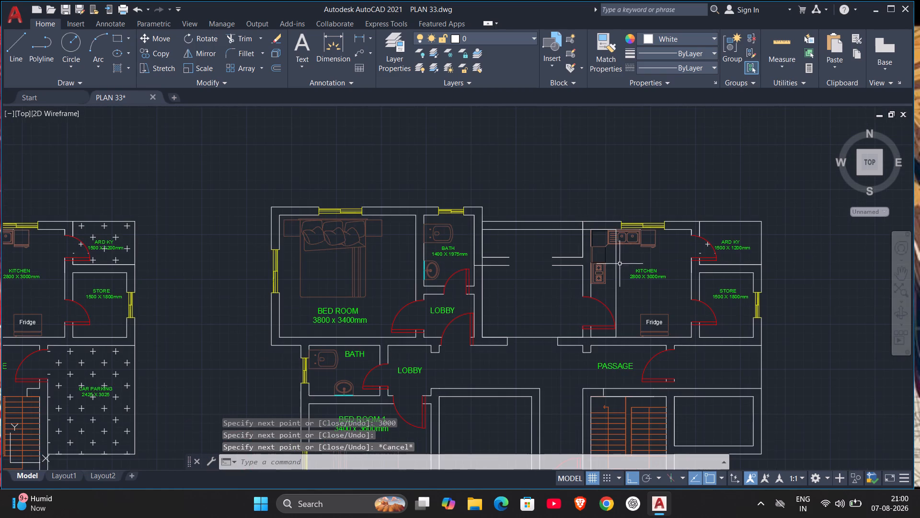
{"action": "middle_click_drag", "start_coordinate": [620, 264], "coordinate": [593, 222]}
{"action": "scroll", "coordinate": [607, 245], "scroll_direction": "up", "scroll_amount": 1}
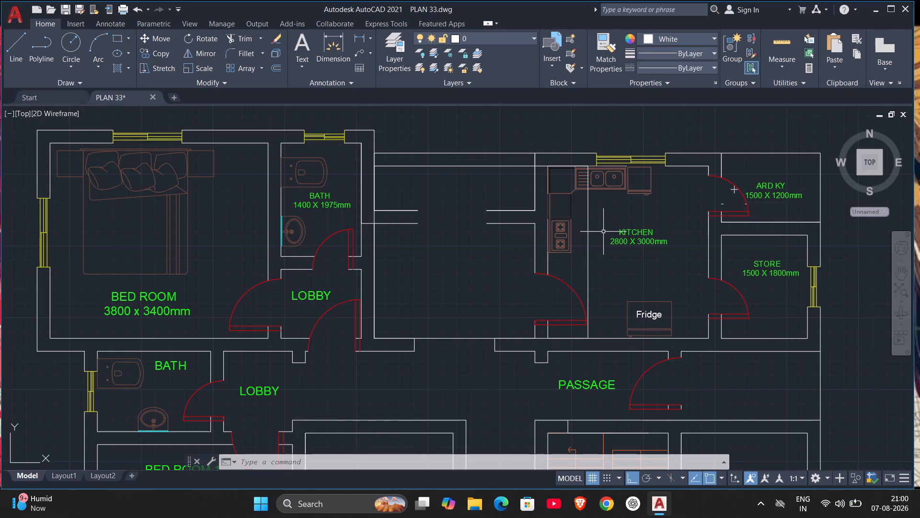
{"action": "scroll", "coordinate": [603, 231], "scroll_direction": "up", "scroll_amount": 1}
{"action": "scroll", "coordinate": [603, 231], "scroll_direction": "down", "scroll_amount": 1}
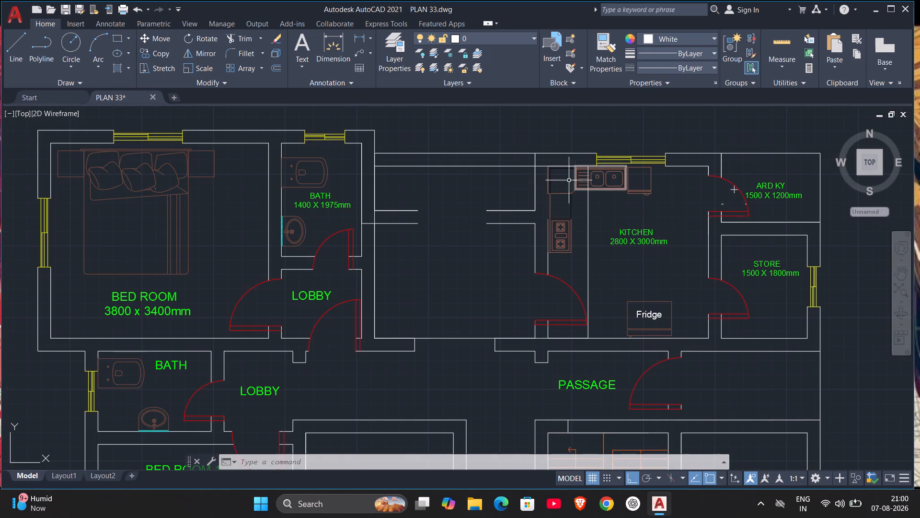
{"action": "left_click_drag", "start_coordinate": [493, 173], "coordinate": [509, 173]}
{"action": "left_click", "coordinate": [580, 294]}
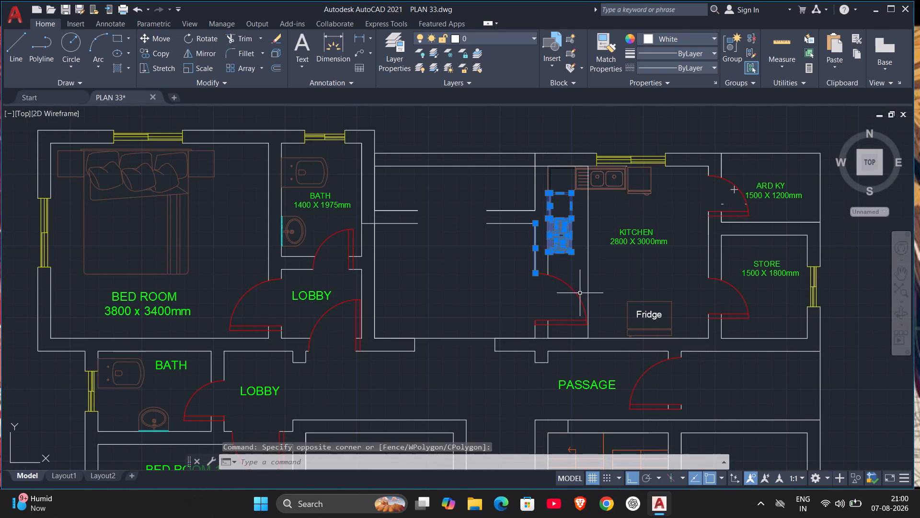
{"action": "key", "text": "Delete"}
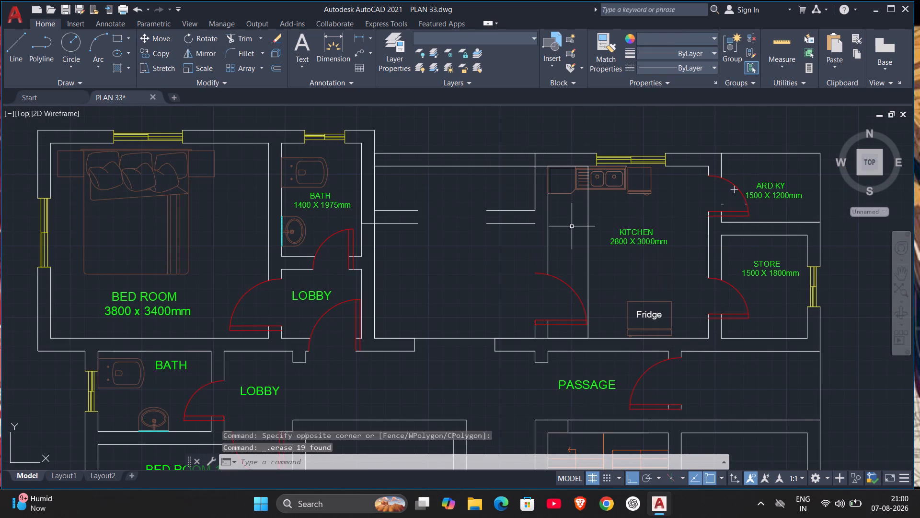
Erase the veranda outline and wall stubs, the kitchen sink and corner counter, and the wall lines around the kitchen door opening.
{"action": "left_click", "coordinate": [547, 248]}
{"action": "left_click", "coordinate": [522, 225]}
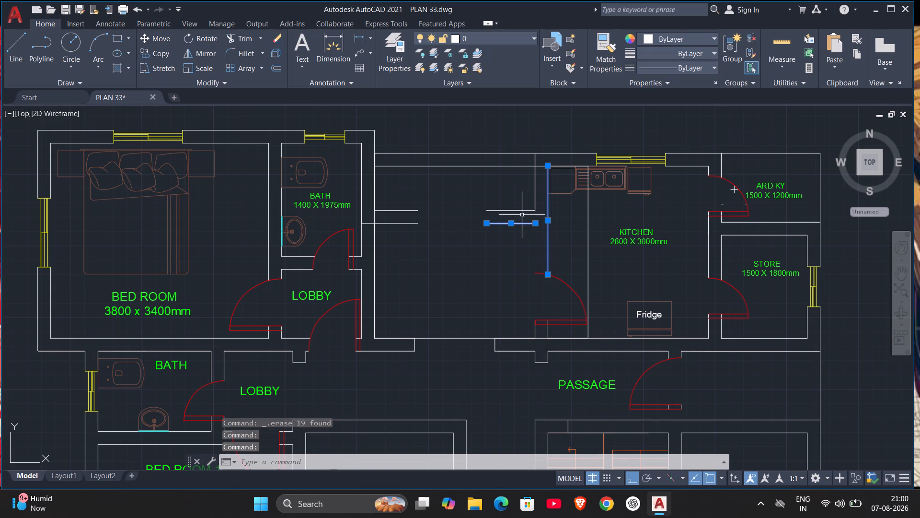
{"action": "left_click", "coordinate": [525, 211]}
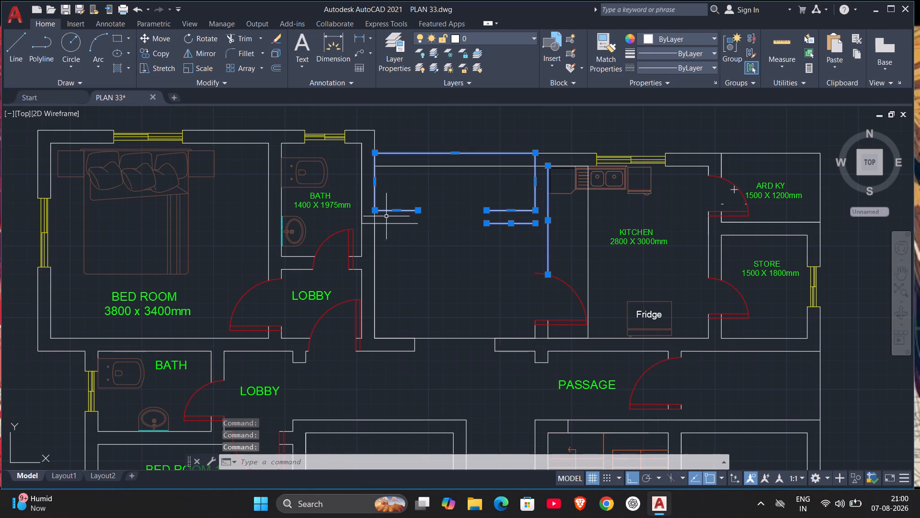
{"action": "left_click", "coordinate": [388, 224]}
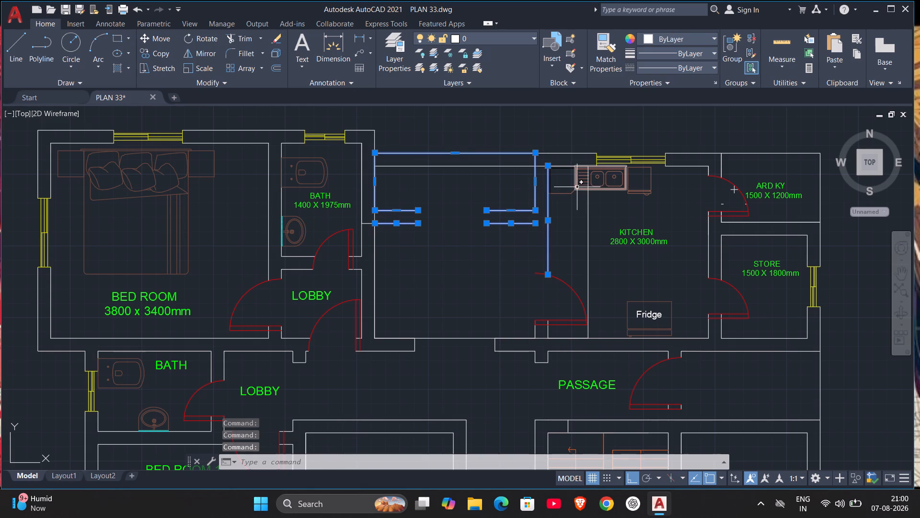
{"action": "left_click", "coordinate": [582, 183]}
{"action": "left_click", "coordinate": [568, 196]}
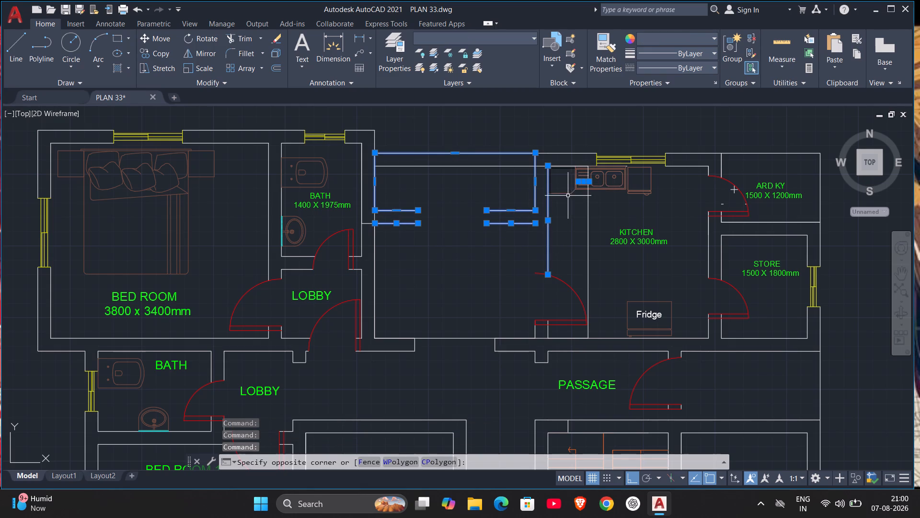
{"action": "left_click", "coordinate": [646, 147]}
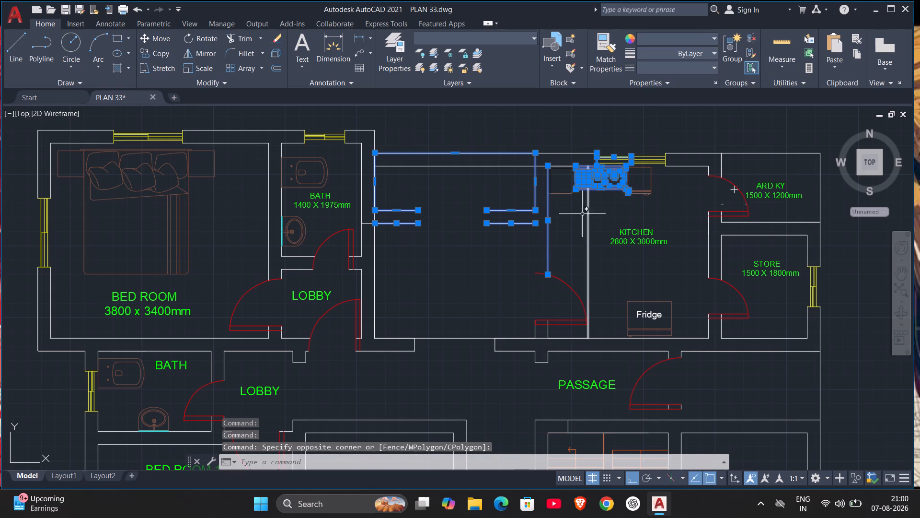
{"action": "left_click", "coordinate": [563, 194]}
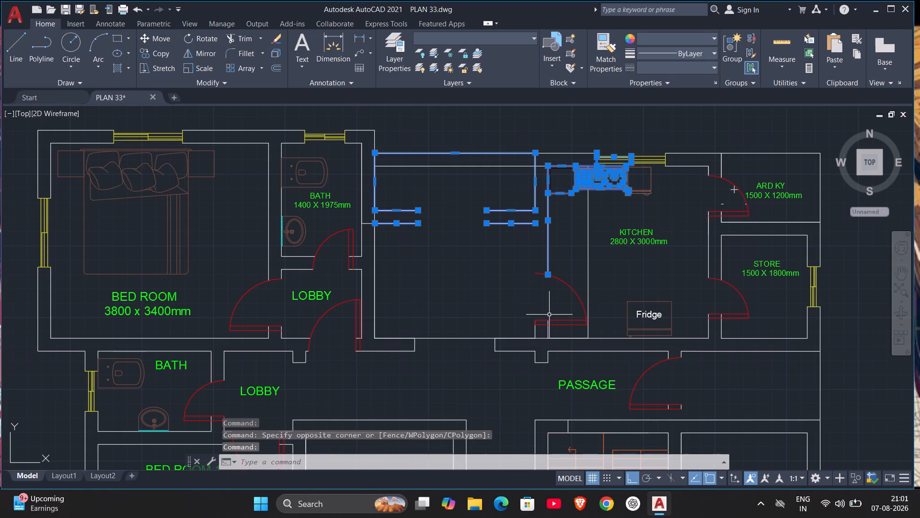
{"action": "left_click", "coordinate": [536, 332]}
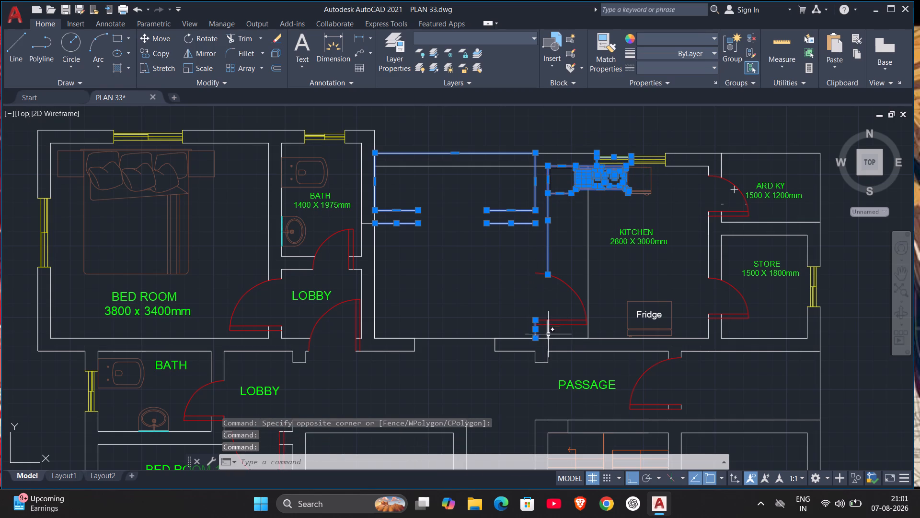
{"action": "left_click", "coordinate": [547, 332]}
{"action": "key", "text": "Delete"}
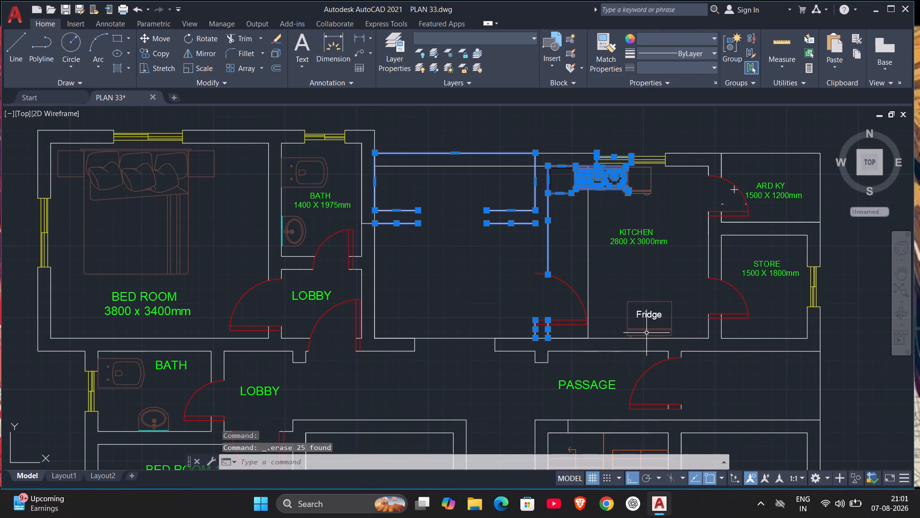
Erase the door between the dining area and kitchen, the counter remnant, and the leftover veranda wall lines beside the bath and kitchen.
{"action": "scroll", "coordinate": [533, 318], "scroll_direction": "down", "scroll_amount": 1}
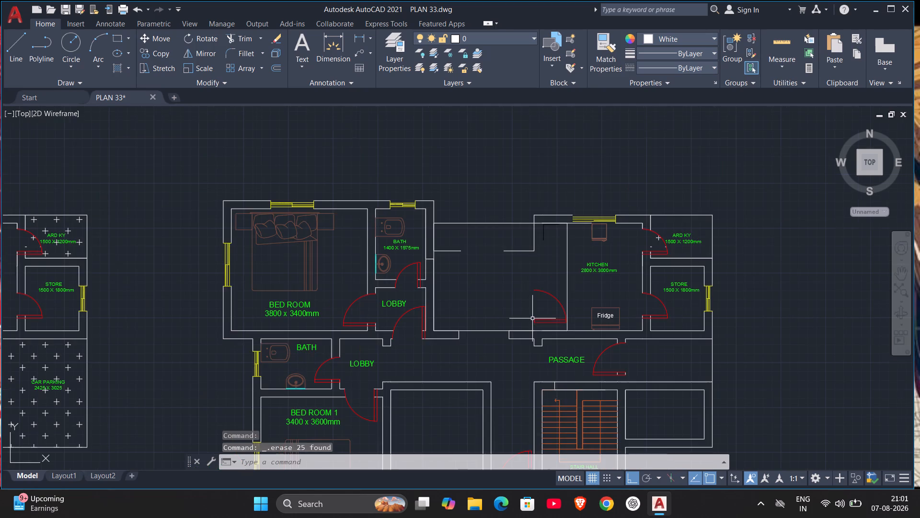
{"action": "scroll", "coordinate": [533, 318], "scroll_direction": "up", "scroll_amount": 1}
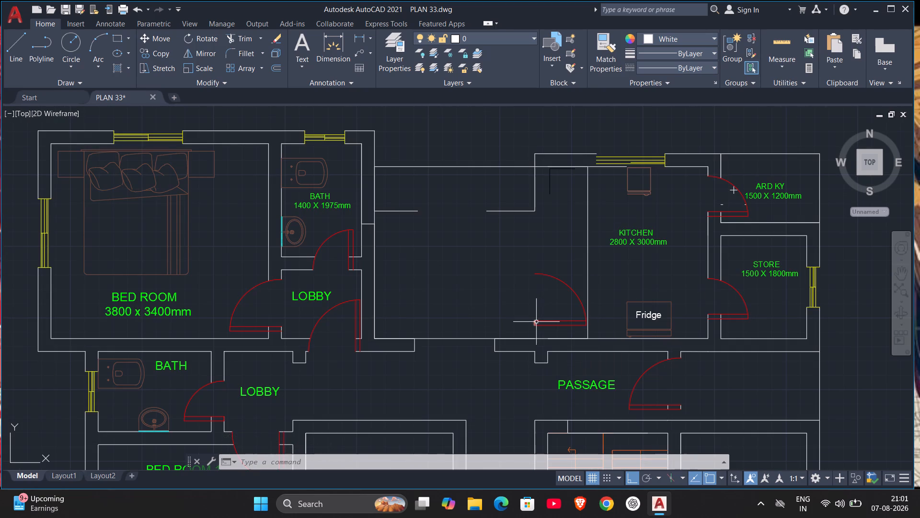
{"action": "left_click_drag", "start_coordinate": [568, 264], "coordinate": [564, 275]}
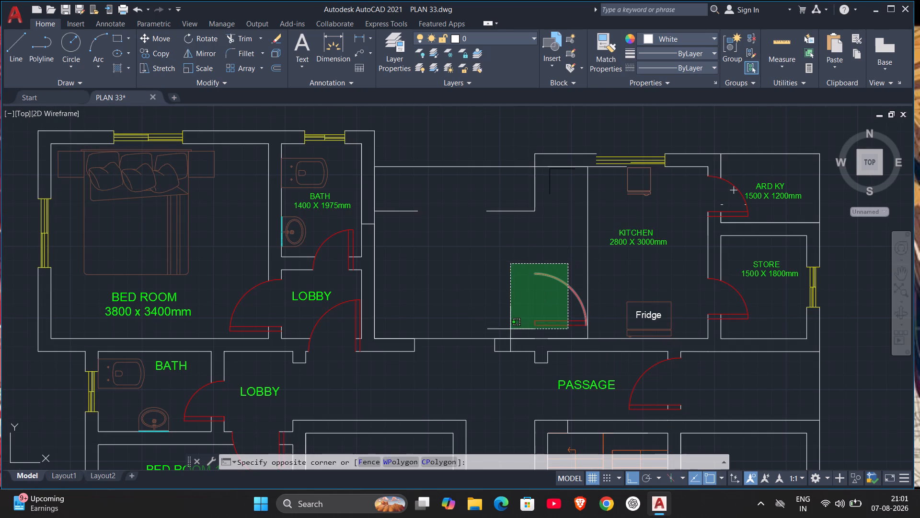
{"action": "left_click", "coordinate": [507, 330]}
{"action": "left_click_drag", "start_coordinate": [555, 181], "coordinate": [550, 184]}
{"action": "left_click", "coordinate": [456, 218]}
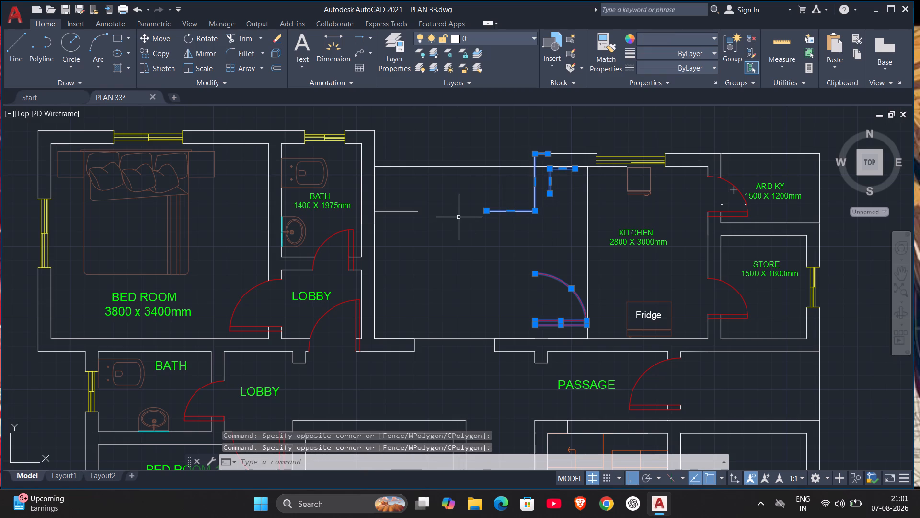
{"action": "left_click_drag", "start_coordinate": [450, 185], "coordinate": [437, 200]}
{"action": "left_click", "coordinate": [401, 219]}
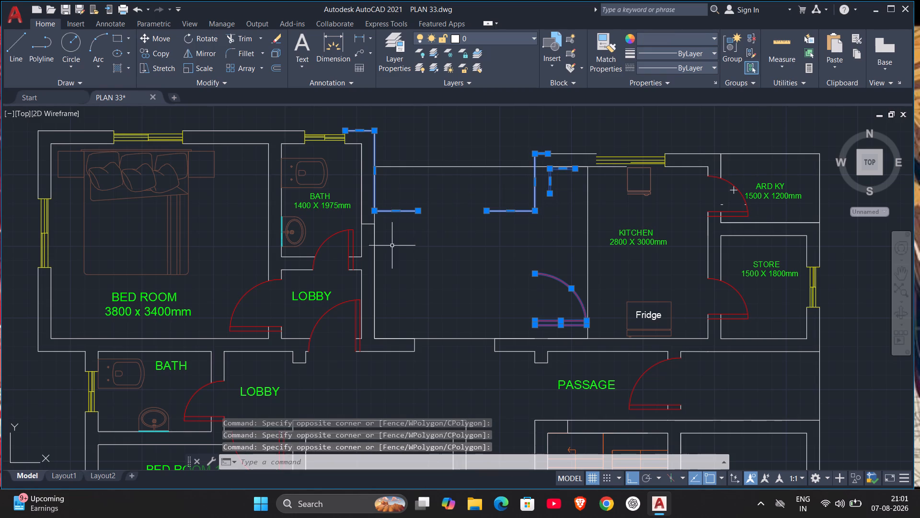
{"action": "left_click", "coordinate": [369, 223]}
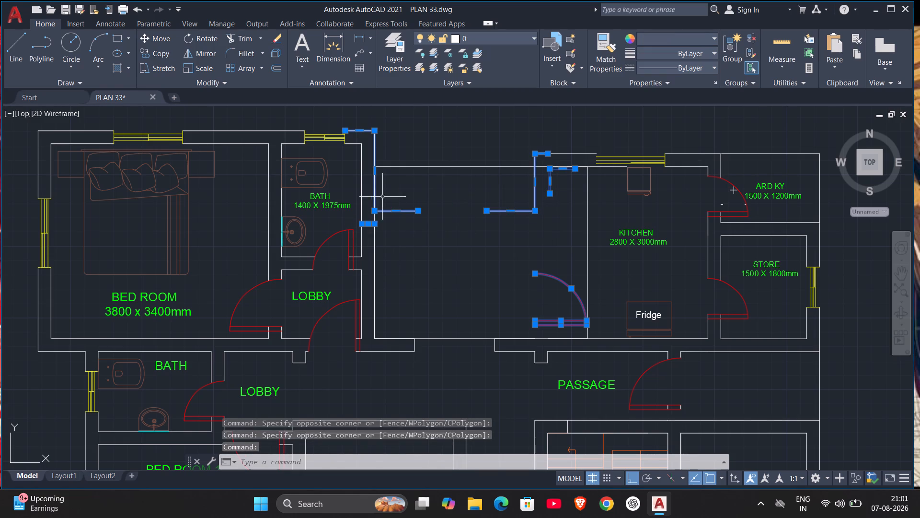
{"action": "key", "text": "Delete"}
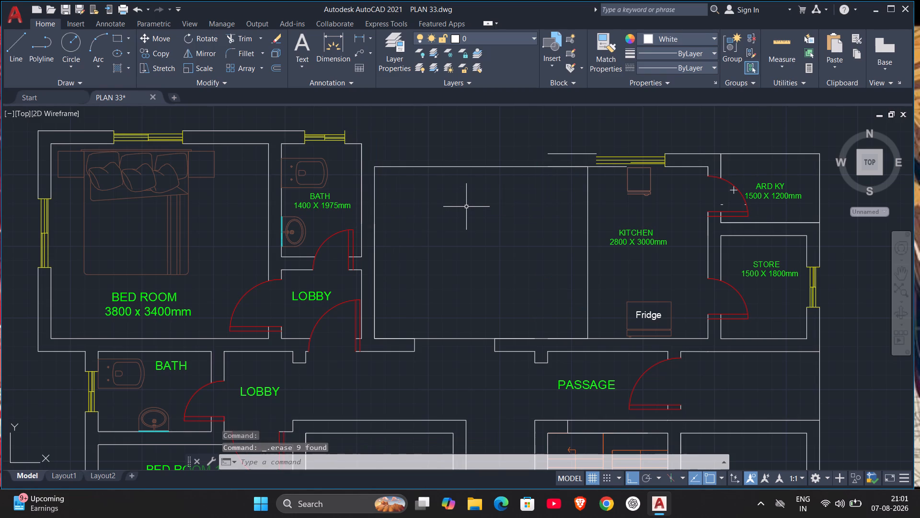
Examine the copied plan around the new room outline, kitchen and passage.
{"action": "scroll", "coordinate": [465, 208], "scroll_direction": "down", "scroll_amount": 1}
{"action": "scroll", "coordinate": [467, 210], "scroll_direction": "up", "scroll_amount": 1}
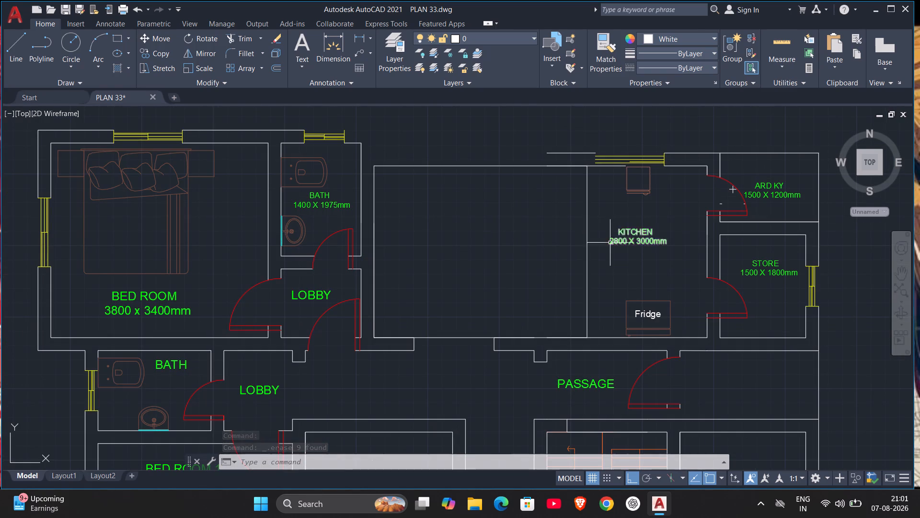
{"action": "scroll", "coordinate": [640, 273], "scroll_direction": "down", "scroll_amount": 1}
{"action": "middle_click_drag", "start_coordinate": [640, 274], "coordinate": [603, 232]}
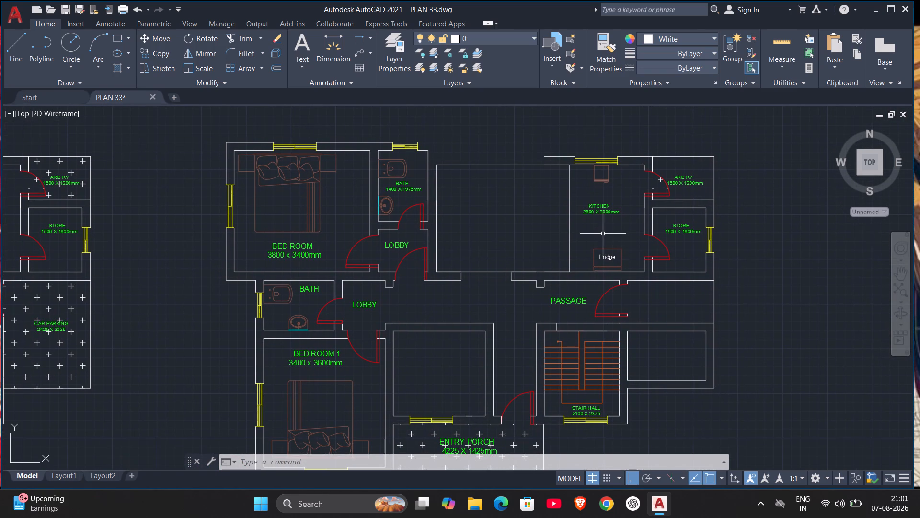
{"action": "middle_click_drag", "start_coordinate": [612, 307], "coordinate": [601, 271]}
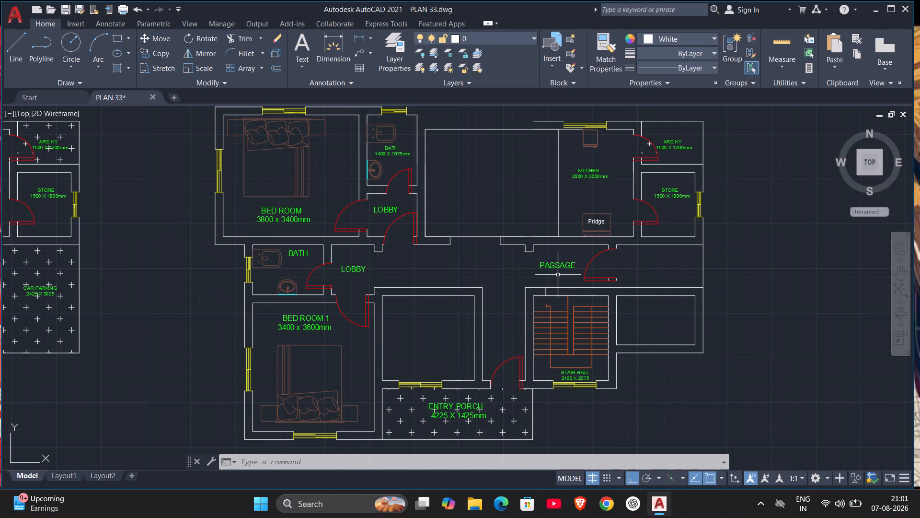
{"action": "scroll", "coordinate": [570, 241], "scroll_direction": "up", "scroll_amount": 2}
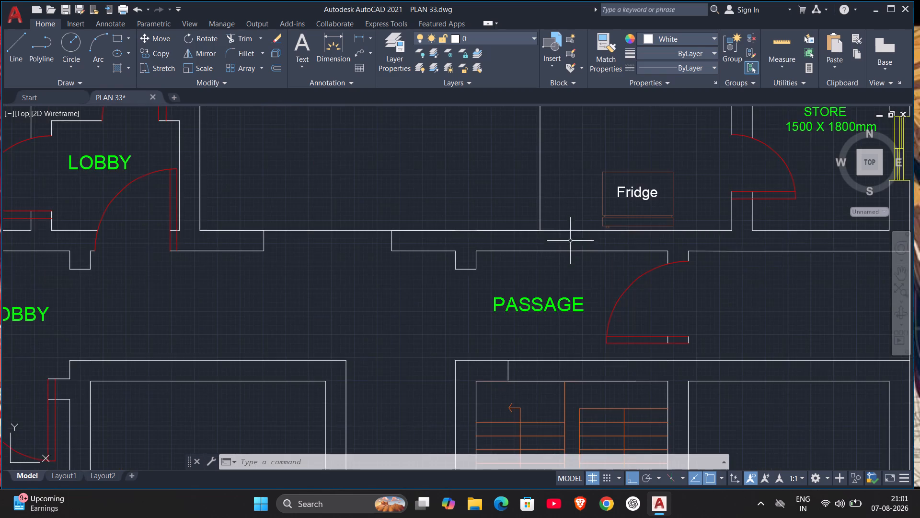
{"action": "scroll", "coordinate": [570, 240], "scroll_direction": "down", "scroll_amount": 3}
{"action": "scroll", "coordinate": [570, 240], "scroll_direction": "up", "scroll_amount": 1}
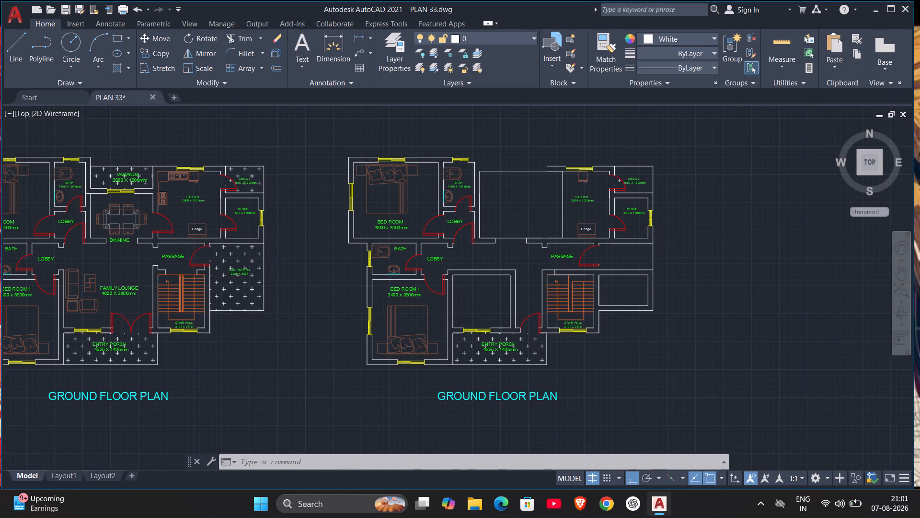
Erase the remaining kitchen, wash area, store and passage walls, fittings and labels on the copied plan's east side, including the leftover top wall line.
{"action": "scroll", "coordinate": [570, 240], "scroll_direction": "down", "scroll_amount": 1}
{"action": "left_click_drag", "start_coordinate": [683, 144], "coordinate": [677, 164]}
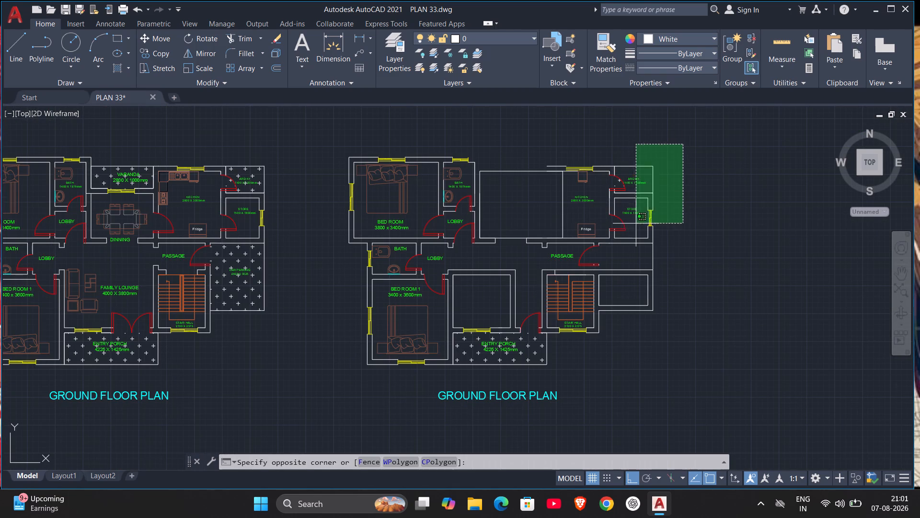
{"action": "left_click", "coordinate": [566, 259]}
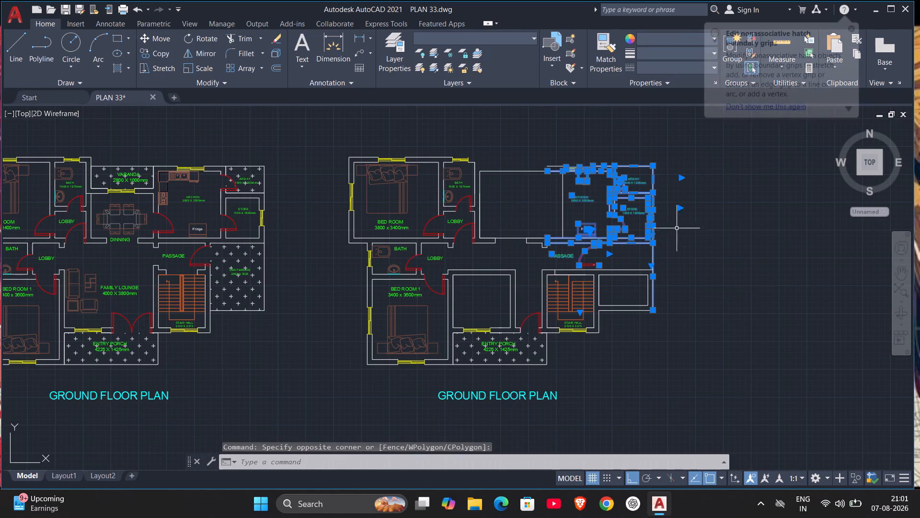
{"action": "key", "text": "Delete"}
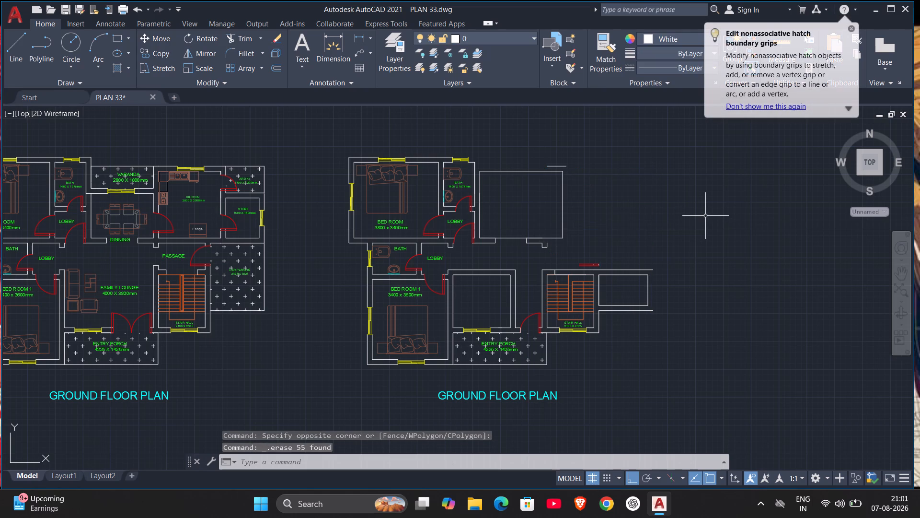
{"action": "left_click", "coordinate": [560, 165]}
{"action": "key", "text": "Delete"}
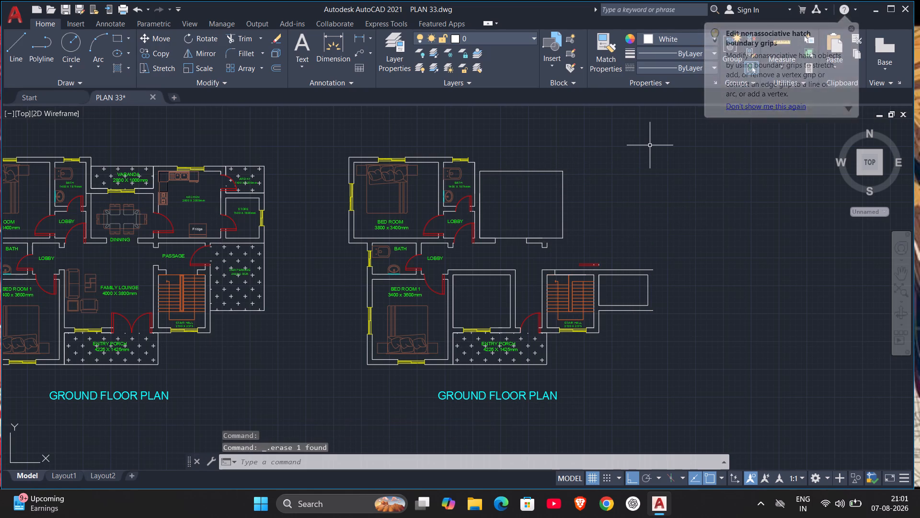
Erase the wall stub lines below the new room's southeast corner and the leftover red door leaf above the stair hall.
{"action": "scroll", "coordinate": [541, 247], "scroll_direction": "up", "scroll_amount": 2}
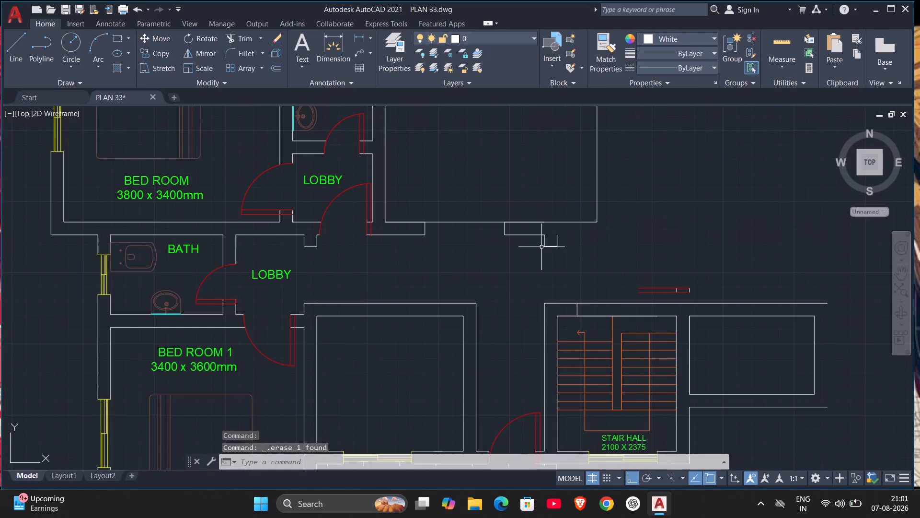
{"action": "scroll", "coordinate": [541, 247], "scroll_direction": "down", "scroll_amount": 1}
{"action": "left_click_drag", "start_coordinate": [571, 237], "coordinate": [555, 239]}
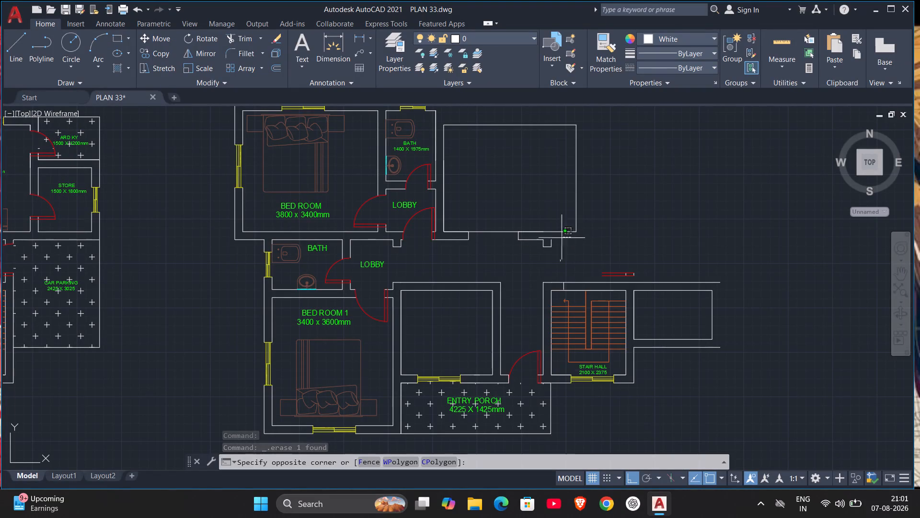
{"action": "left_click_drag", "start_coordinate": [555, 239], "coordinate": [558, 239]}
{"action": "left_click", "coordinate": [502, 248]}
{"action": "key", "text": "Delete"}
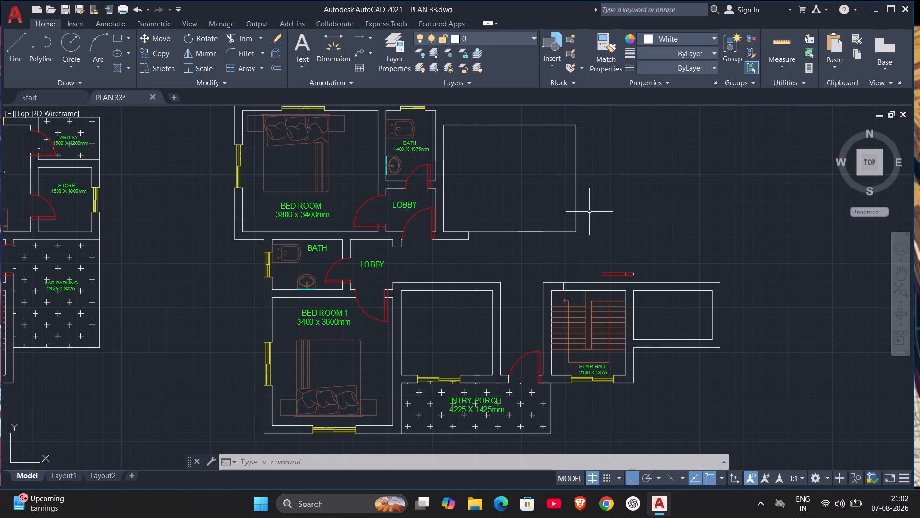
{"action": "left_click", "coordinate": [646, 271]}
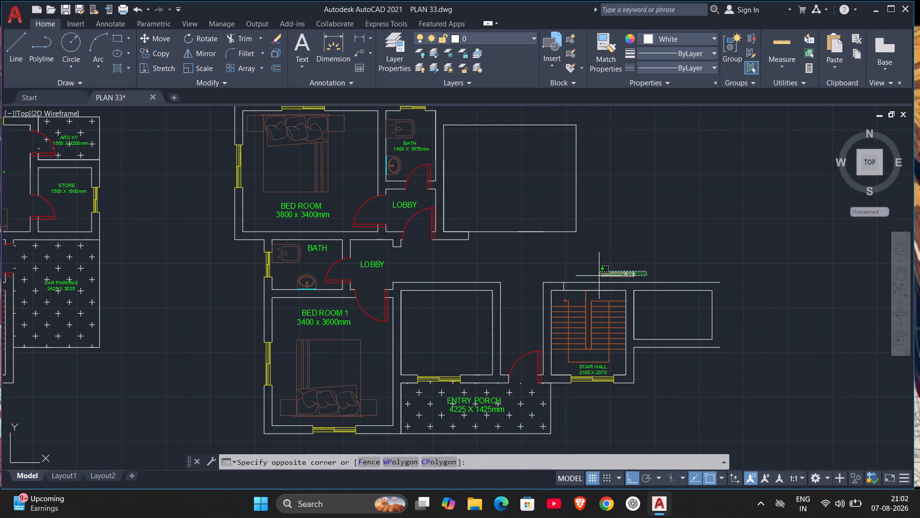
{"action": "left_click", "coordinate": [598, 278]}
{"action": "key", "text": "Delete"}
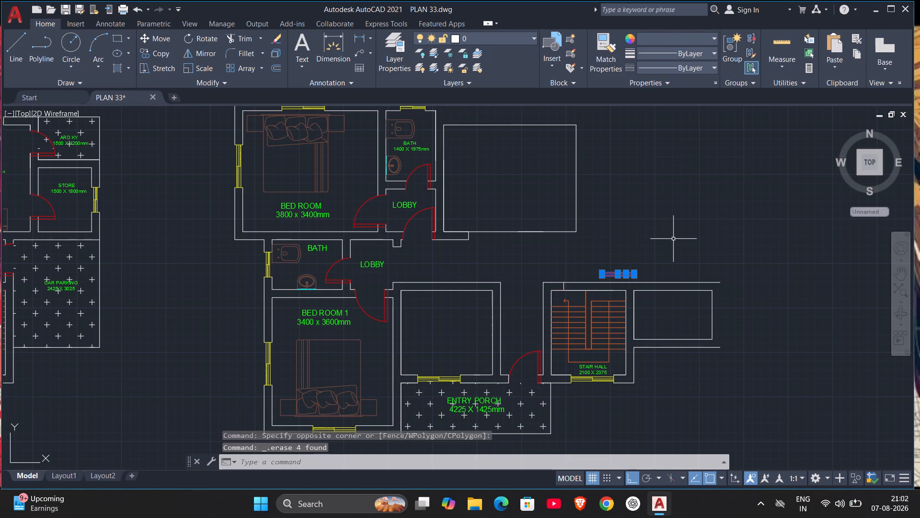
Erase the short vertical line capping the wall stub below the new room, east of the lobby door.
{"action": "scroll", "coordinate": [551, 298], "scroll_direction": "up", "scroll_amount": 1}
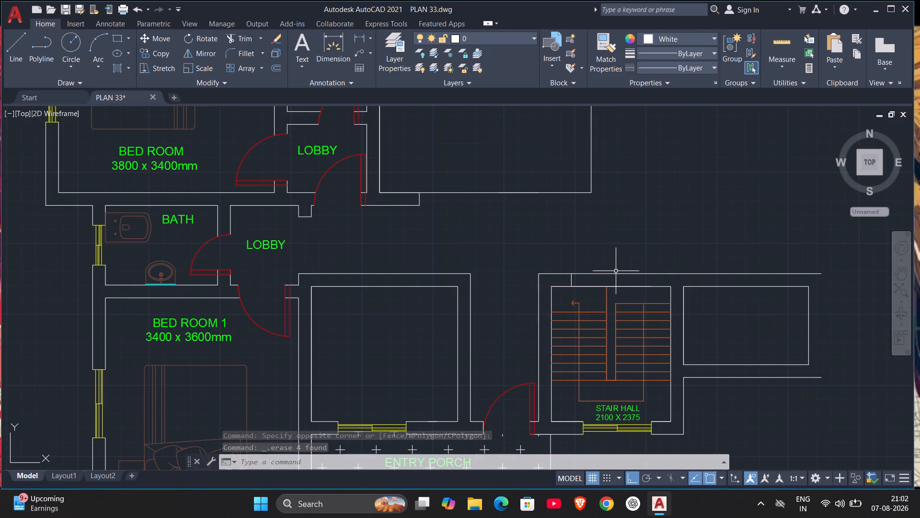
{"action": "scroll", "coordinate": [622, 254], "scroll_direction": "down", "scroll_amount": 1}
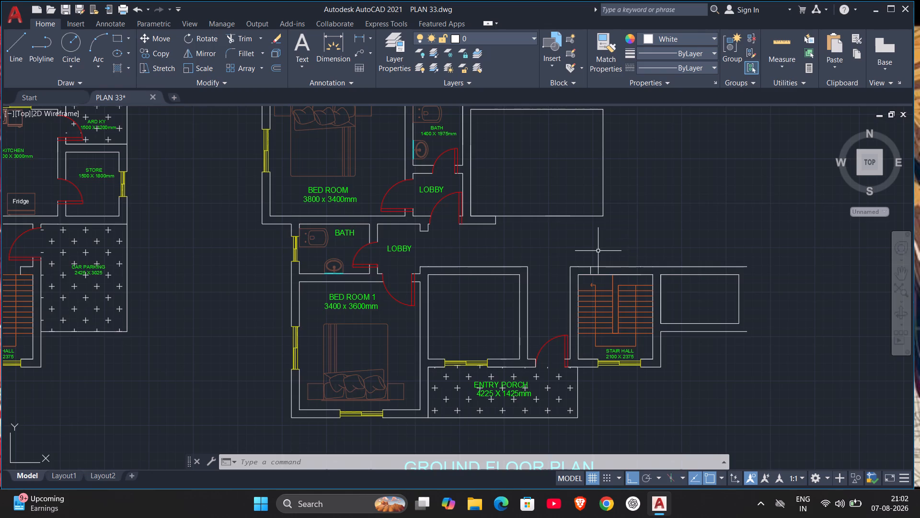
{"action": "scroll", "coordinate": [598, 251], "scroll_direction": "down", "scroll_amount": 1}
{"action": "scroll", "coordinate": [557, 233], "scroll_direction": "up", "scroll_amount": 2}
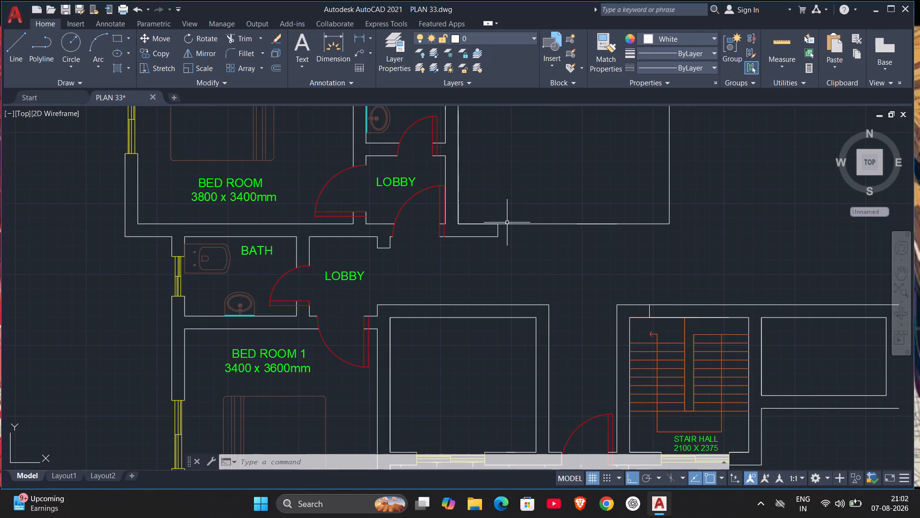
{"action": "left_click", "coordinate": [497, 228]}
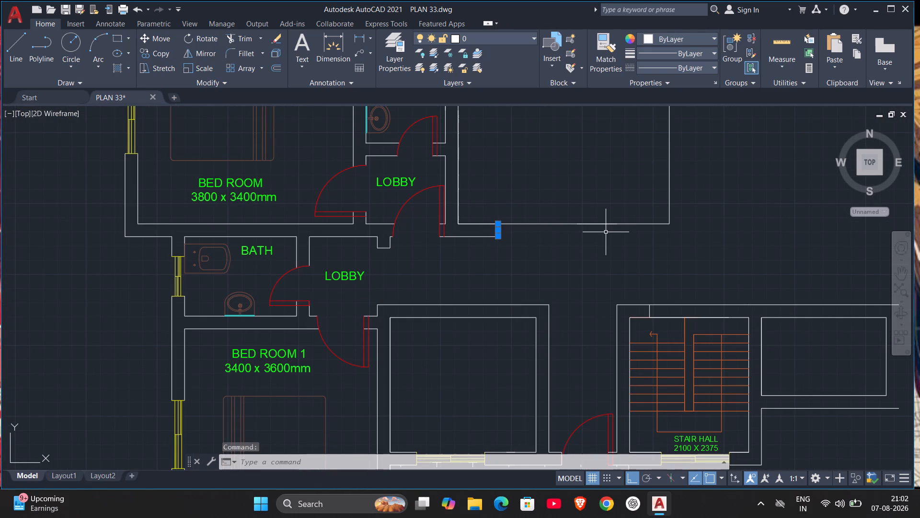
{"action": "key", "text": "Delete"}
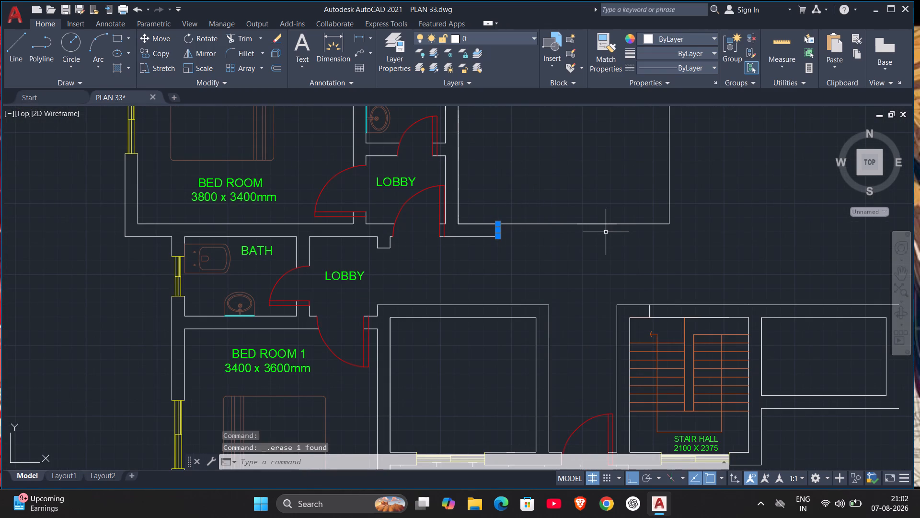
Draw a vertical line joining the open ends of the outer wall on the east side of the small room beside the stair hall.
{"action": "scroll", "coordinate": [589, 237], "scroll_direction": "down", "scroll_amount": 1}
{"action": "scroll", "coordinate": [537, 251], "scroll_direction": "down", "scroll_amount": 1}
{"action": "scroll", "coordinate": [536, 248], "scroll_direction": "up", "scroll_amount": 1}
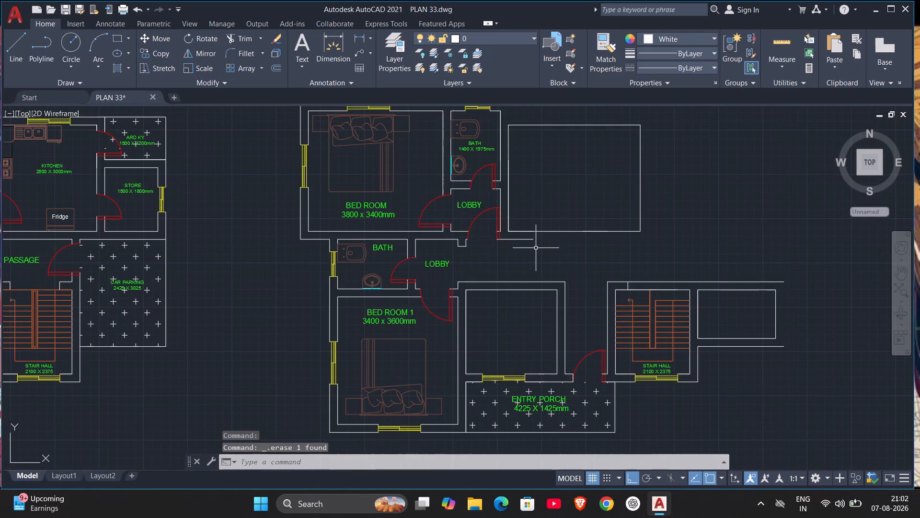
{"action": "middle_click_drag", "start_coordinate": [531, 247], "coordinate": [476, 246]}
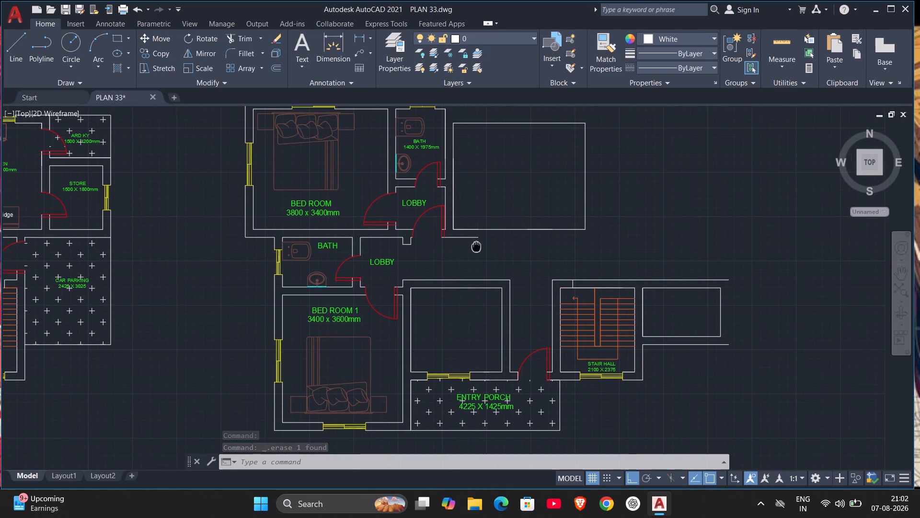
{"action": "middle_click_drag", "start_coordinate": [476, 246], "coordinate": [470, 247]}
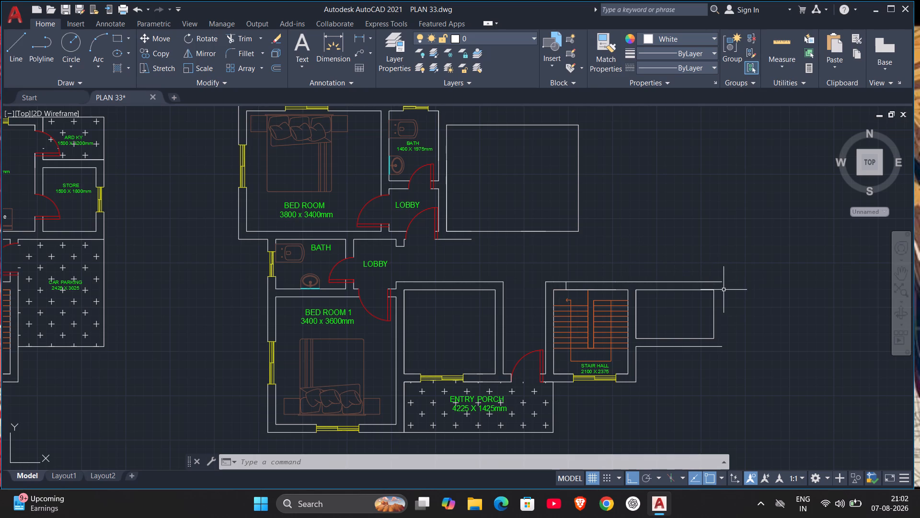
{"action": "key", "text": "l"}
{"action": "key", "text": "Return"}
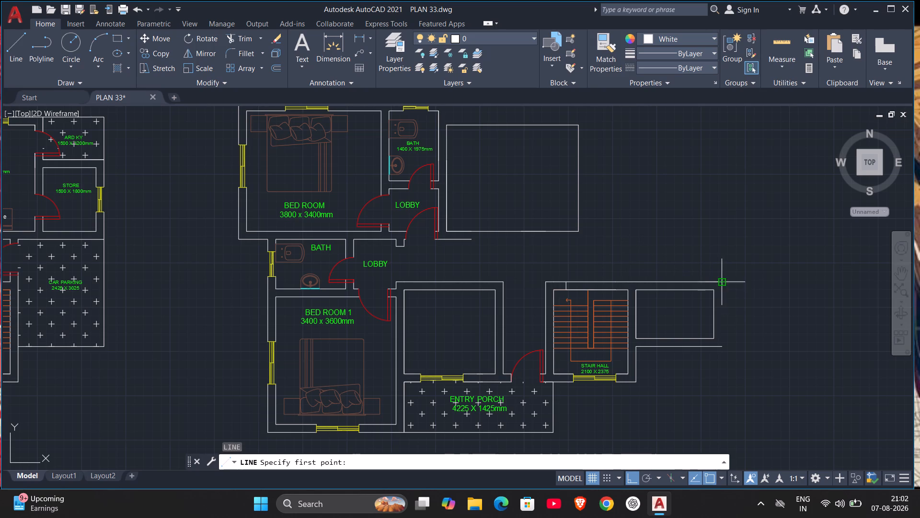
{"action": "scroll", "coordinate": [724, 282], "scroll_direction": "up", "scroll_amount": 2}
{"action": "left_click", "coordinate": [720, 281]}
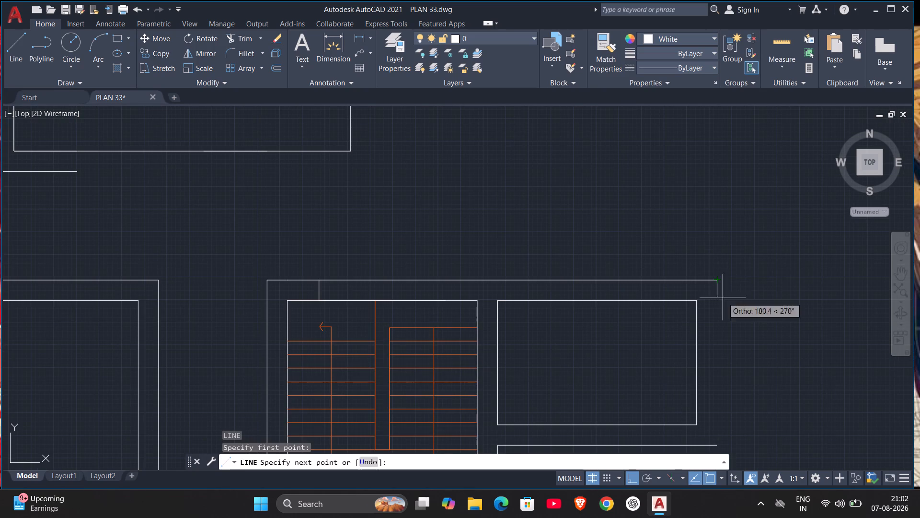
{"action": "scroll", "coordinate": [736, 382], "scroll_direction": "down", "scroll_amount": 2}
{"action": "middle_click_drag", "start_coordinate": [712, 357], "coordinate": [688, 229]}
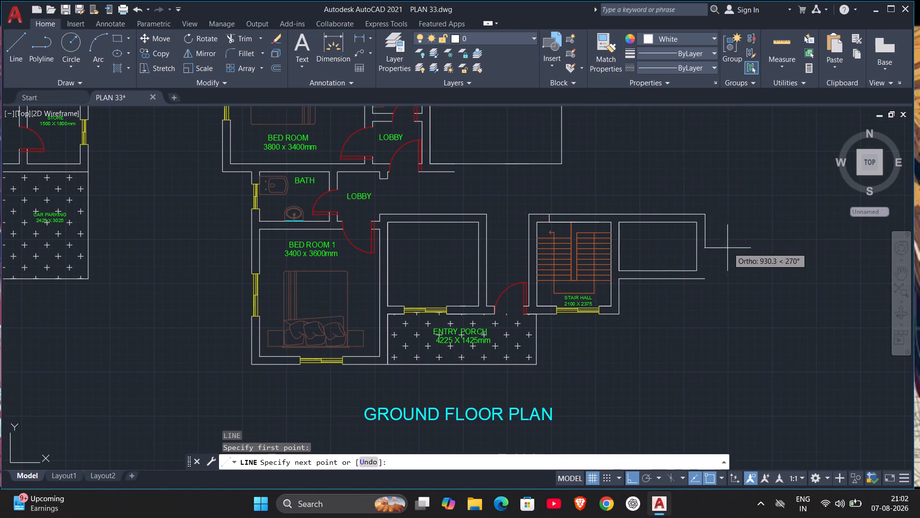
{"action": "scroll", "coordinate": [724, 252], "scroll_direction": "up", "scroll_amount": 5}
{"action": "scroll", "coordinate": [708, 268], "scroll_direction": "down", "scroll_amount": 1}
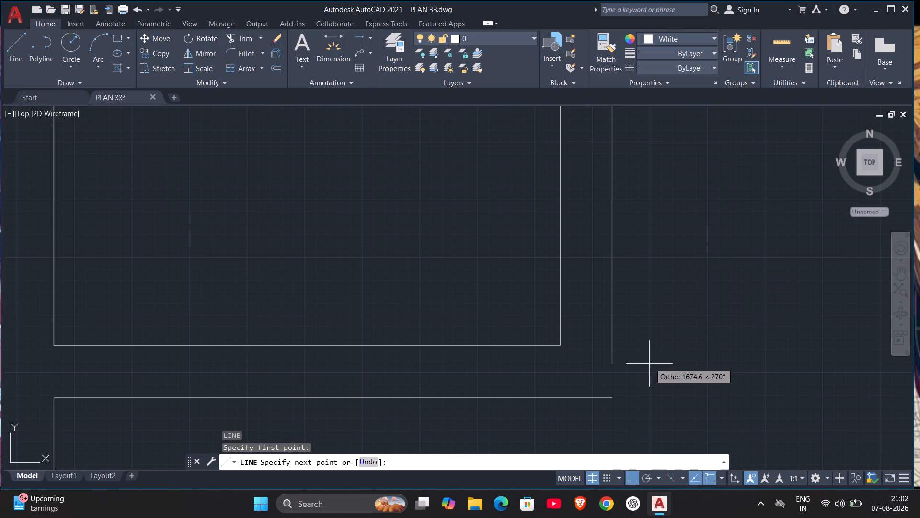
{"action": "left_click", "coordinate": [613, 394]}
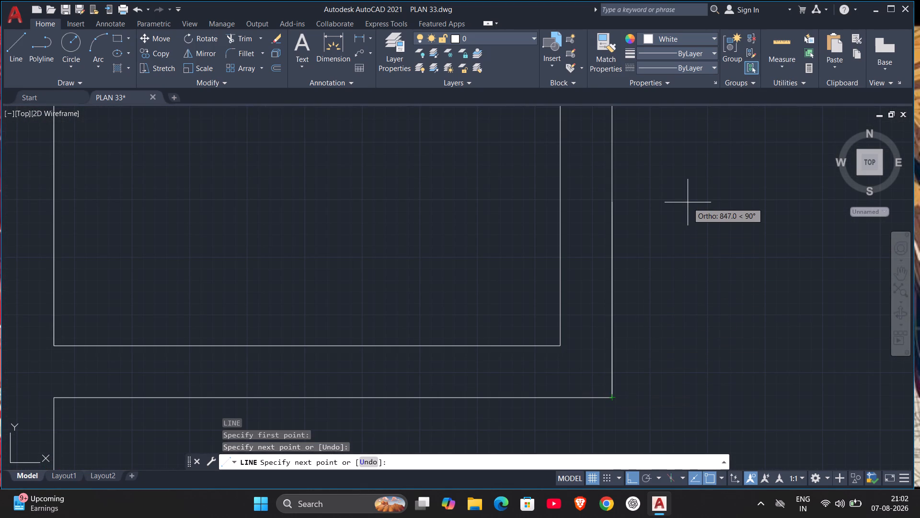
{"action": "key", "text": "Escape"}
Draw a short vertical line from the small room's inner northeast corner up to the outer wall line.
{"action": "scroll", "coordinate": [685, 214], "scroll_direction": "down", "scroll_amount": 2}
{"action": "scroll", "coordinate": [647, 248], "scroll_direction": "down", "scroll_amount": 1}
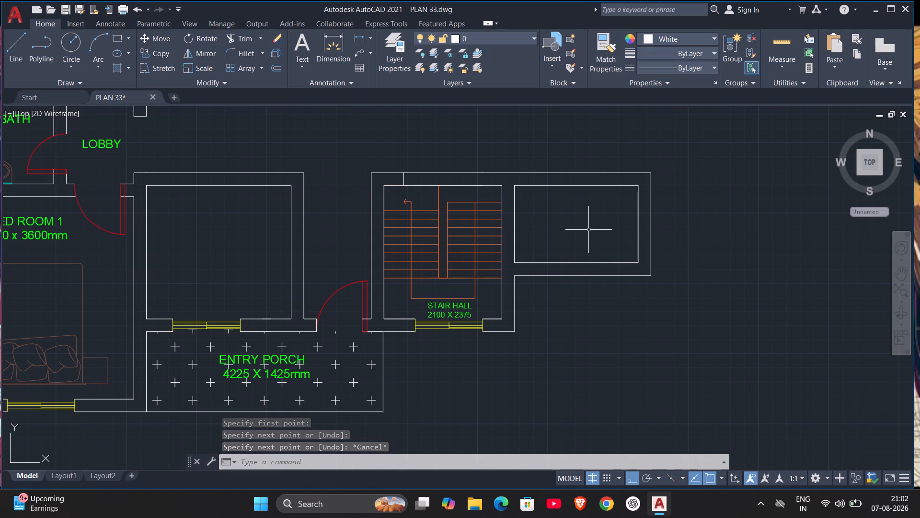
{"action": "middle_click_drag", "start_coordinate": [588, 230], "coordinate": [584, 375]}
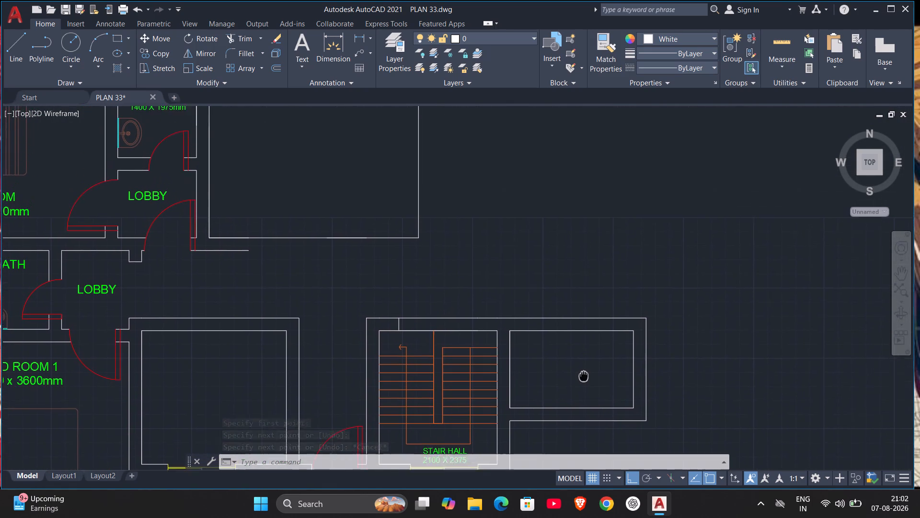
{"action": "middle_click_drag", "start_coordinate": [584, 375], "coordinate": [583, 408]}
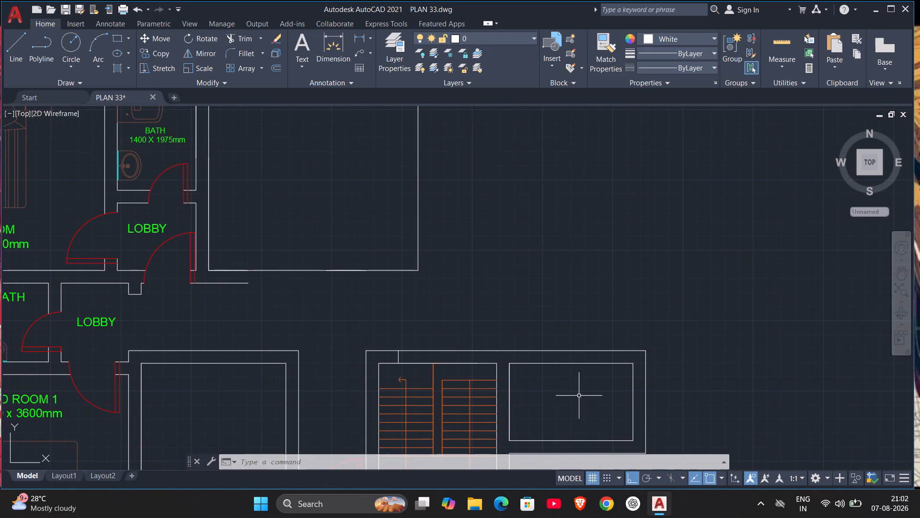
{"action": "middle_click_drag", "start_coordinate": [578, 394], "coordinate": [575, 375]}
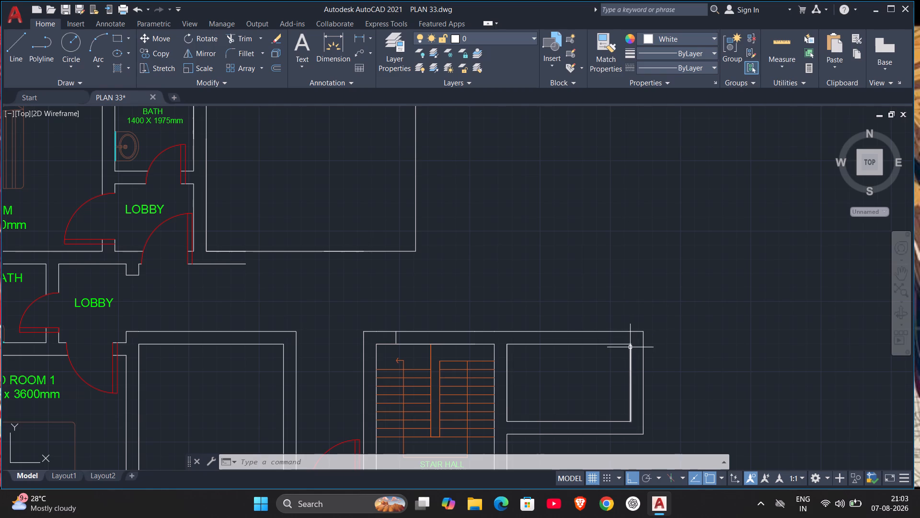
{"action": "key", "text": "l"}
{"action": "key", "text": "Return"}
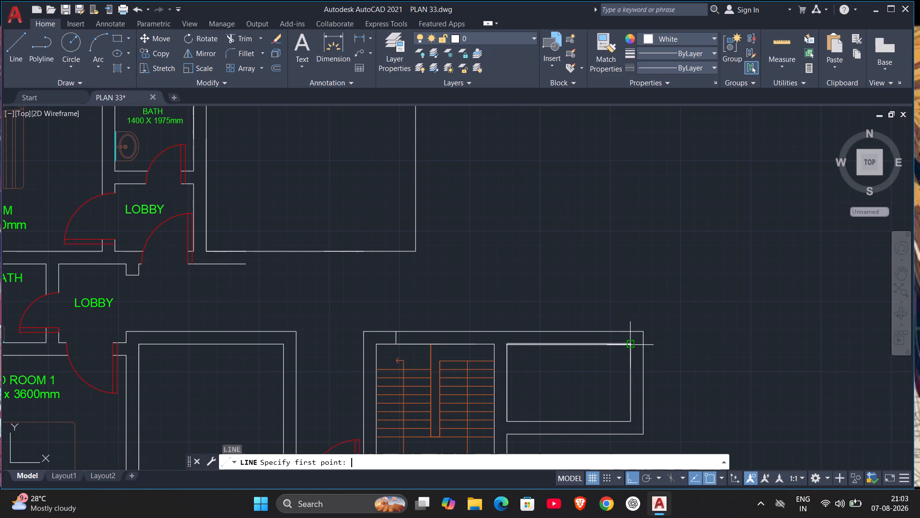
{"action": "scroll", "coordinate": [677, 344], "scroll_direction": "up", "scroll_amount": 2}
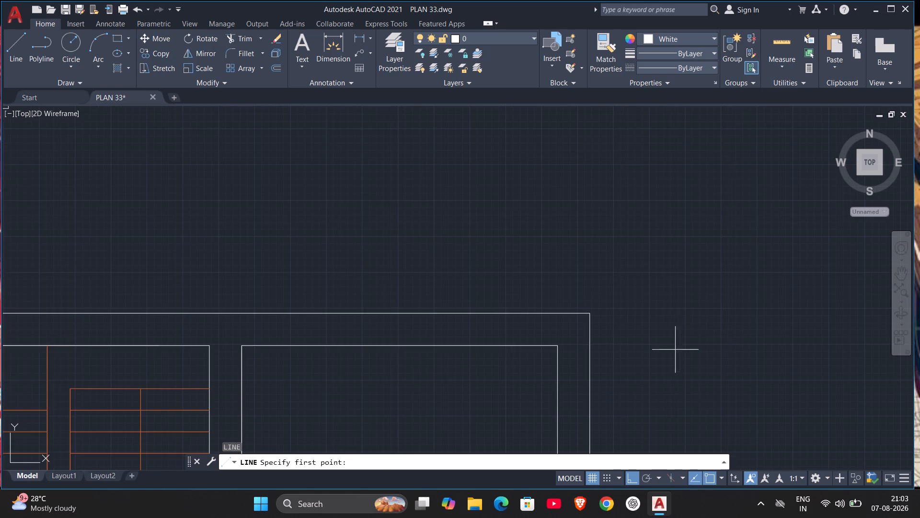
{"action": "left_click", "coordinate": [558, 346]}
{"action": "left_click", "coordinate": [556, 312]}
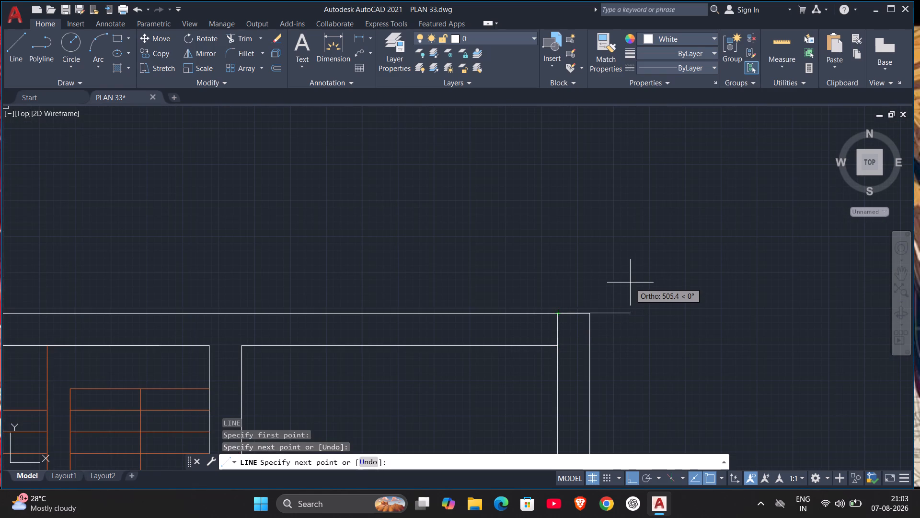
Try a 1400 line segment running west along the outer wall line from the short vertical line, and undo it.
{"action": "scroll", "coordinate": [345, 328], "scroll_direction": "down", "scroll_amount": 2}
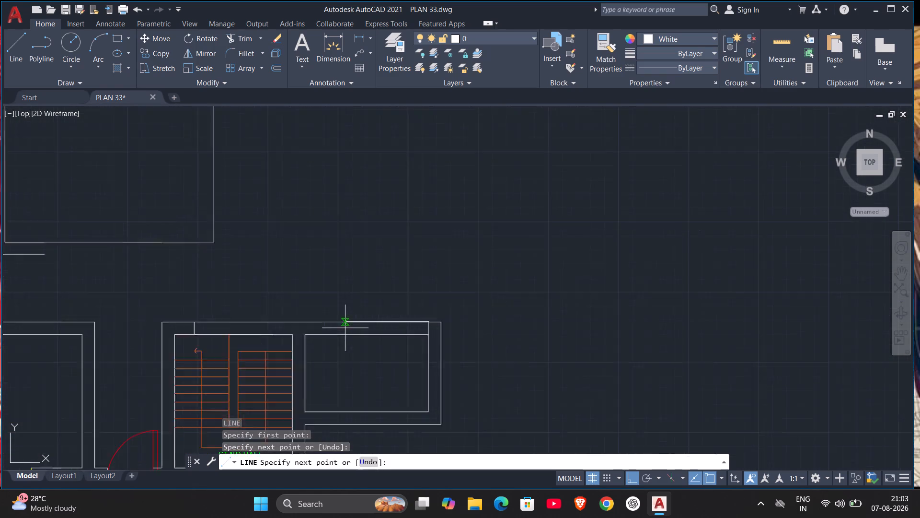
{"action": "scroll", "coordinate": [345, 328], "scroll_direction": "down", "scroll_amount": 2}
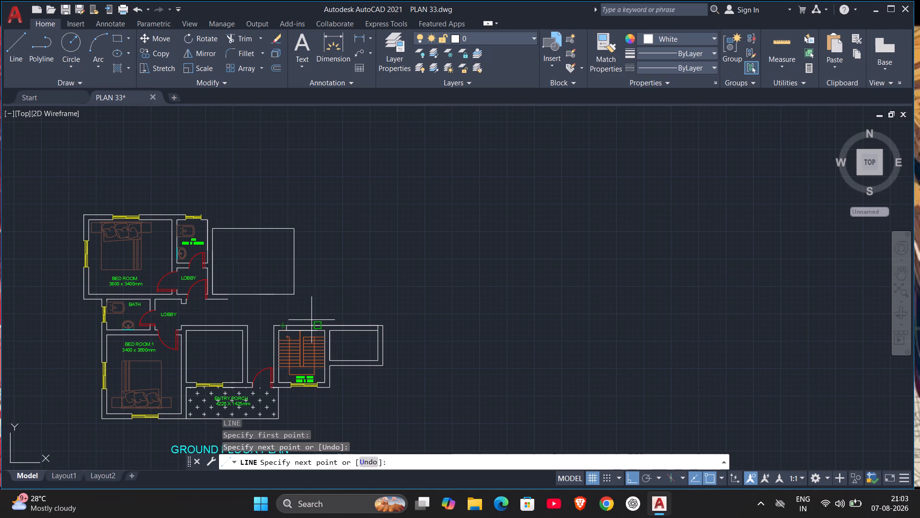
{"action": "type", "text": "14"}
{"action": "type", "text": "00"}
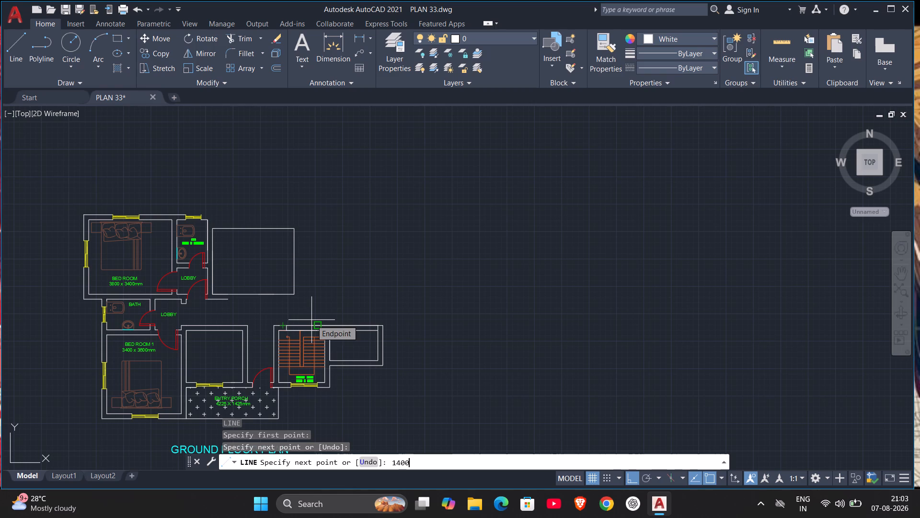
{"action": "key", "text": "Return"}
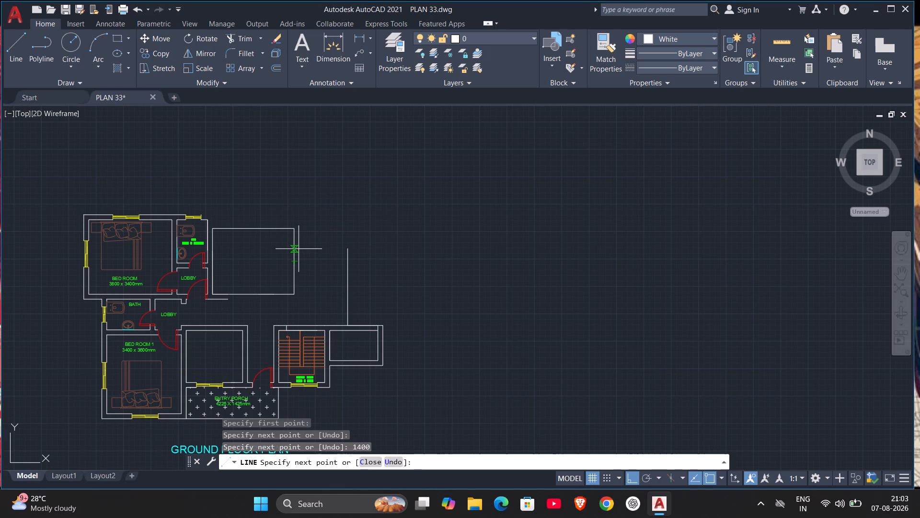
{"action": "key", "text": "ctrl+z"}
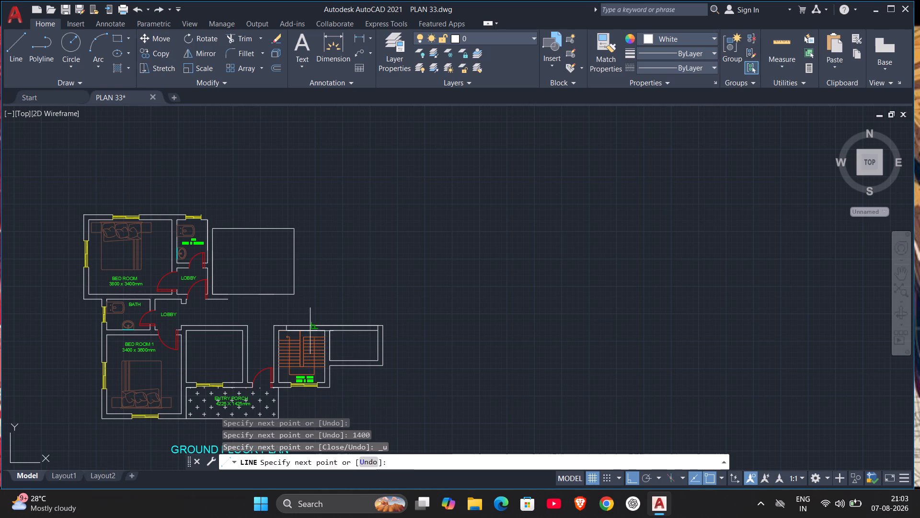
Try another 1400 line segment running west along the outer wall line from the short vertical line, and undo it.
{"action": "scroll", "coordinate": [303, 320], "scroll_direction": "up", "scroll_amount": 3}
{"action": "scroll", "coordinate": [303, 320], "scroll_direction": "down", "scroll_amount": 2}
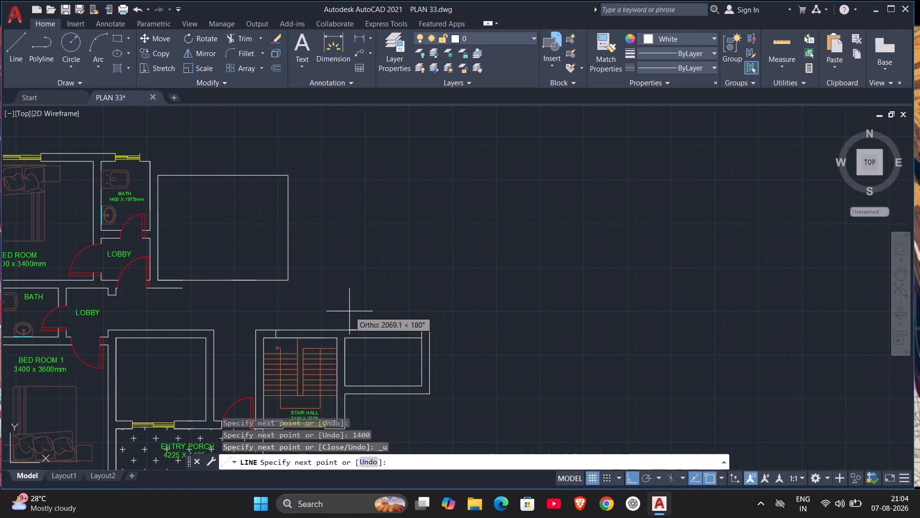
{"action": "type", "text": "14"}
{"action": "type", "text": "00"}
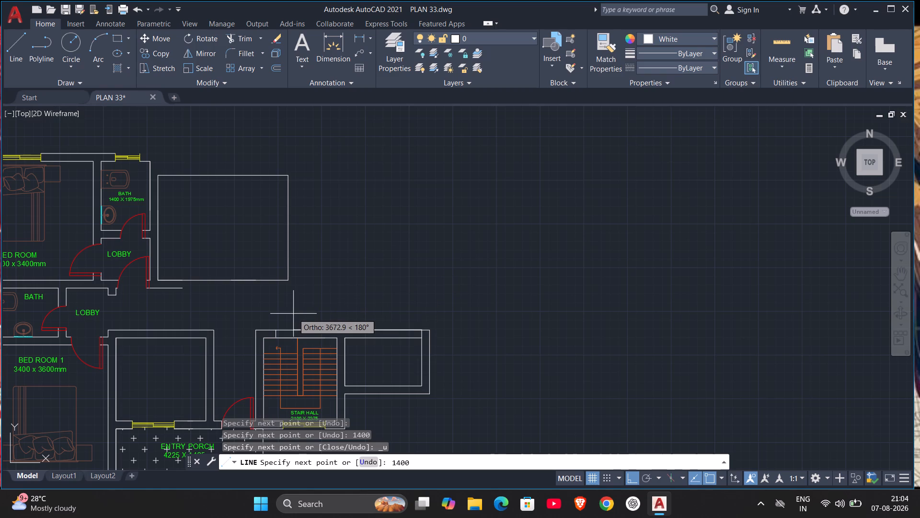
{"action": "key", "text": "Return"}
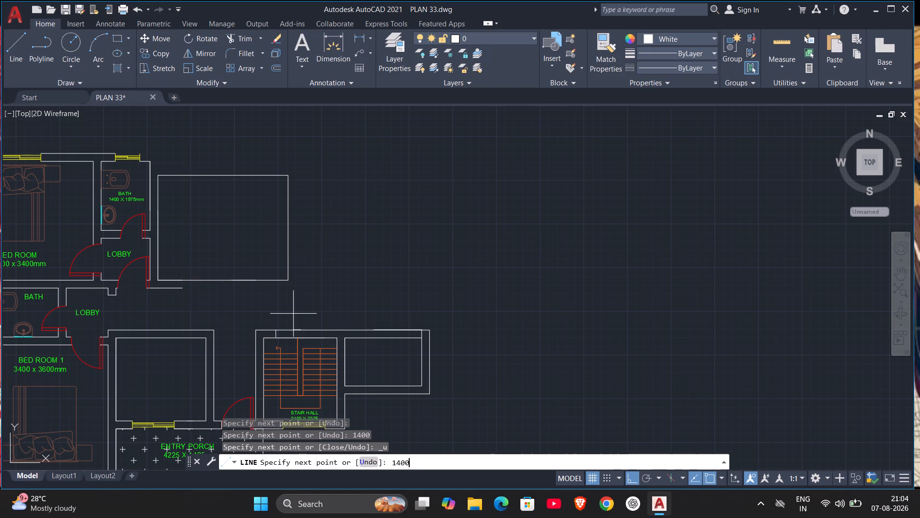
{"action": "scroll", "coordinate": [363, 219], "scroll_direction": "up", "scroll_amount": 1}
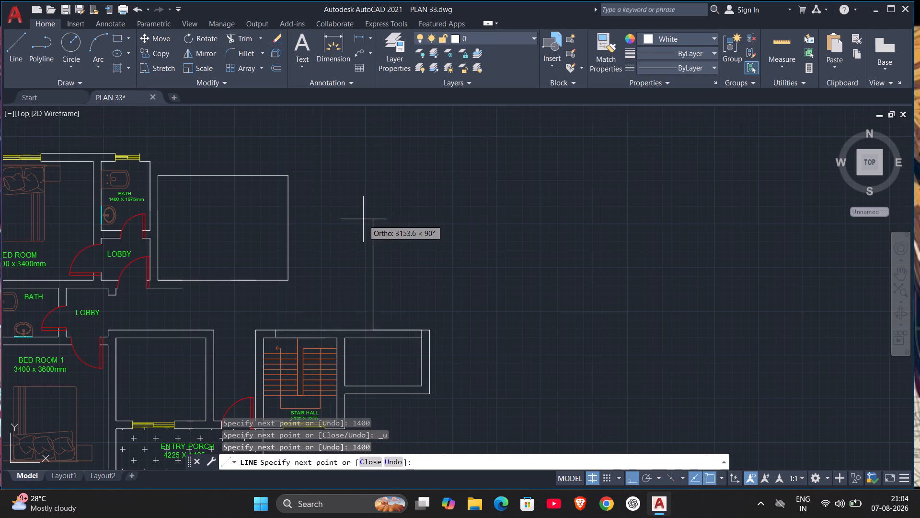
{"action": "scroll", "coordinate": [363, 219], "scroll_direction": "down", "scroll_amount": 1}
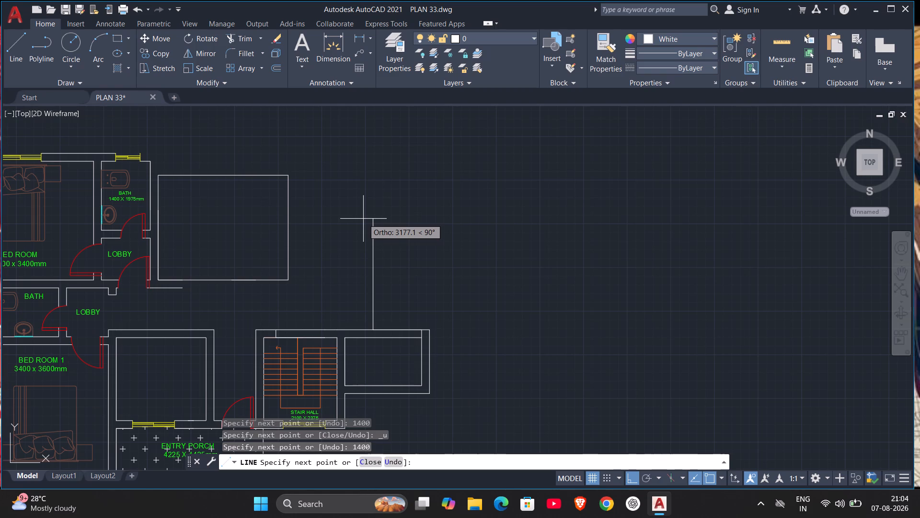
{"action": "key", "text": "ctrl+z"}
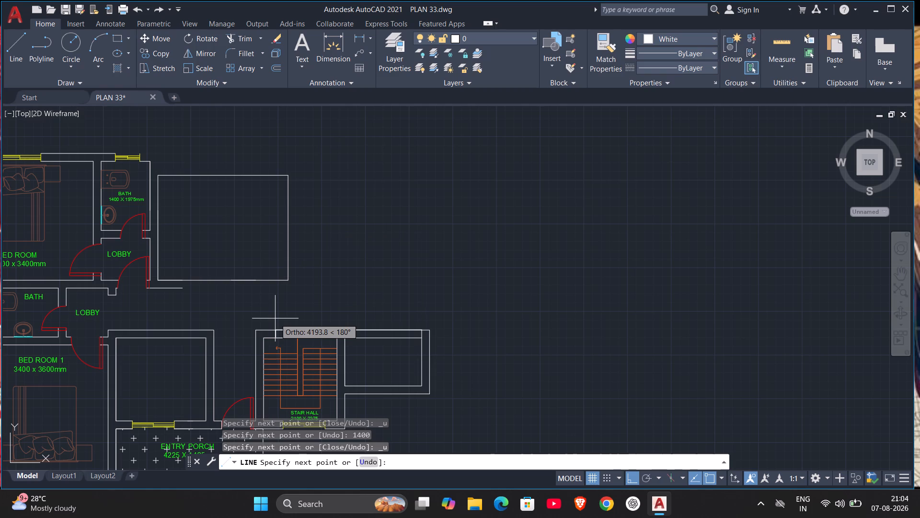
Draw the new room north of the stair hall with lines 3800 west, 3250 north and 3800 east, closing down onto the outer wall line.
{"action": "key", "text": "3"}
{"action": "type", "text": "800"}
{"action": "key", "text": "Return"}
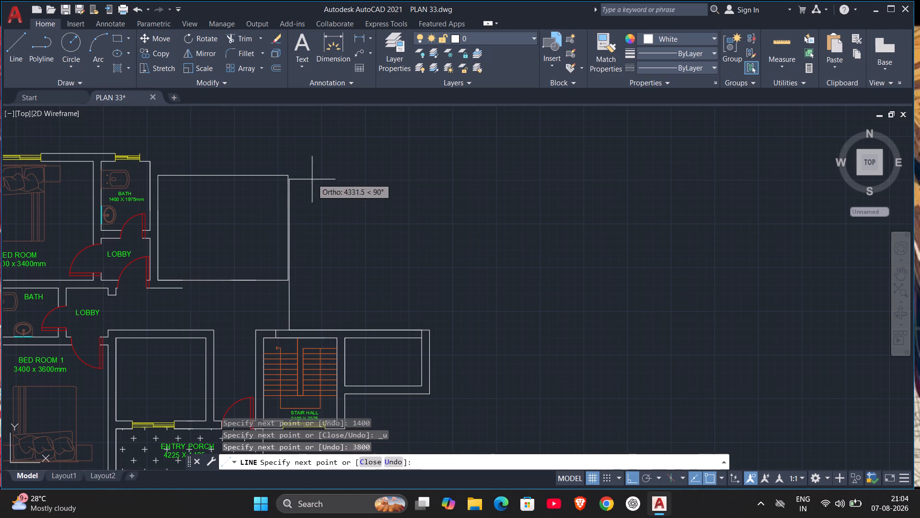
{"action": "scroll", "coordinate": [292, 202], "scroll_direction": "up", "scroll_amount": 2}
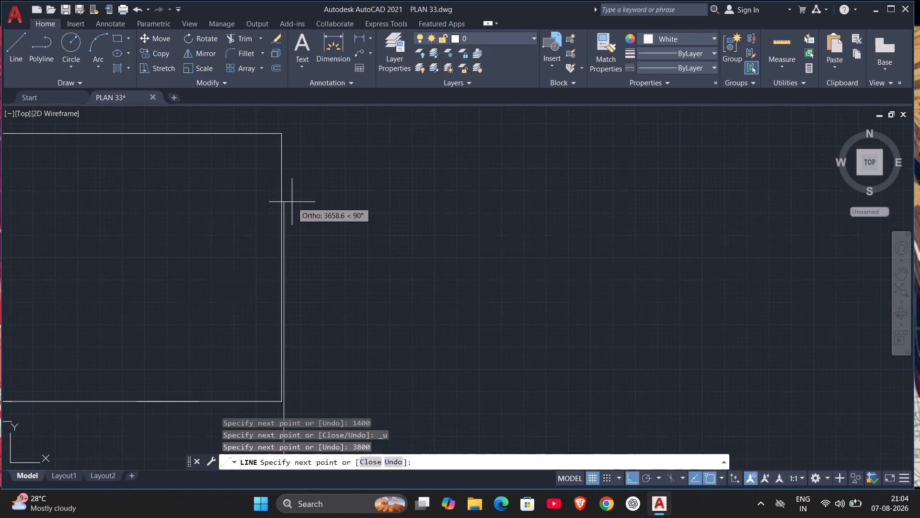
{"action": "scroll", "coordinate": [292, 202], "scroll_direction": "down", "scroll_amount": 2}
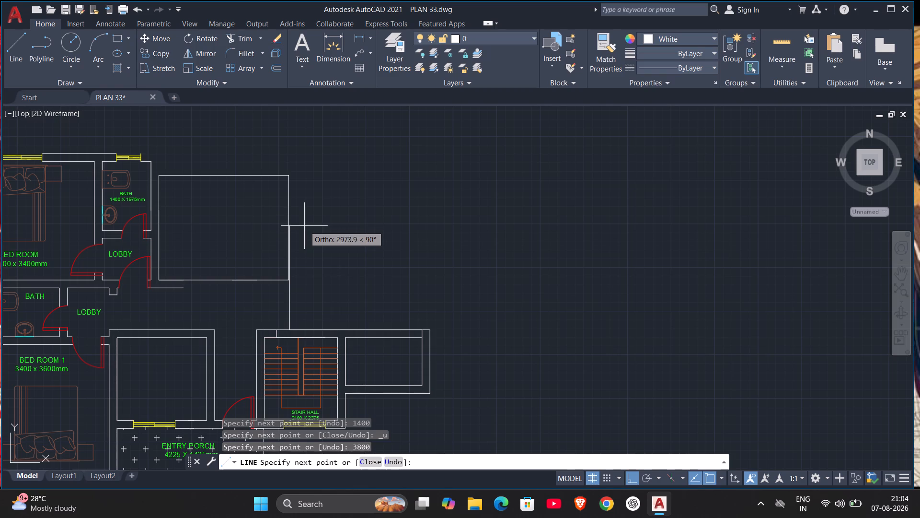
{"action": "type", "text": "325"}
{"action": "key", "text": "0"}
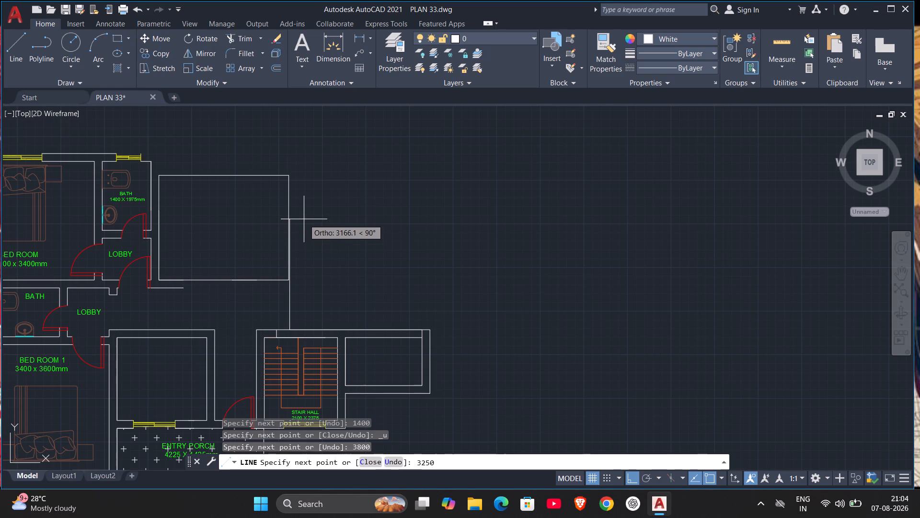
{"action": "key", "text": "Return"}
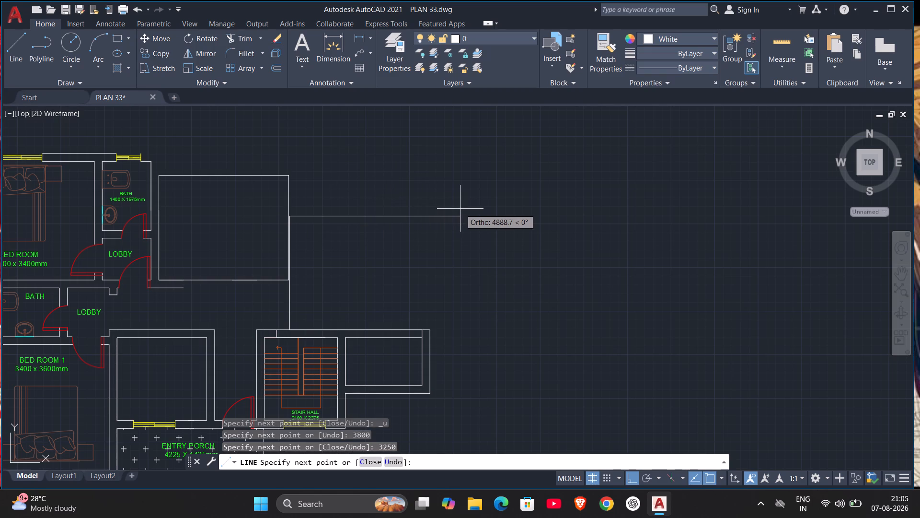
{"action": "key", "text": "3"}
{"action": "type", "text": "800"}
{"action": "key", "text": "Return"}
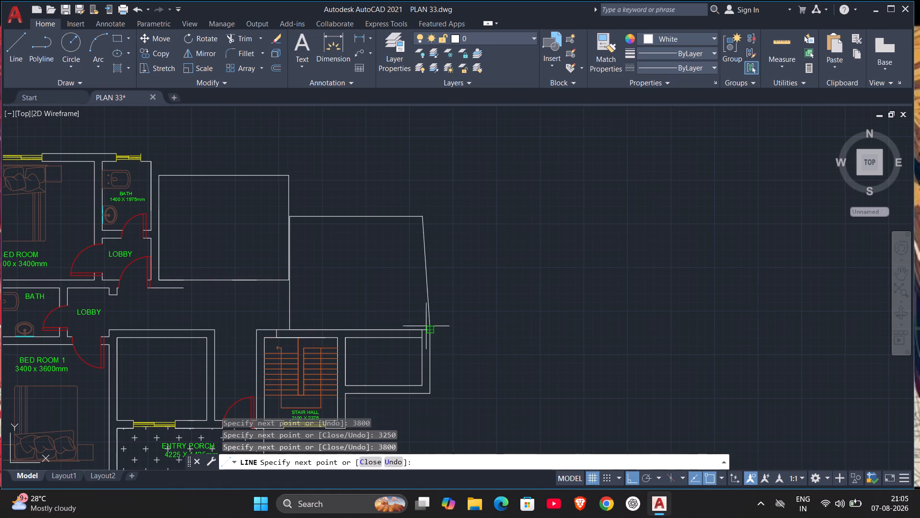
{"action": "left_click", "coordinate": [421, 330]}
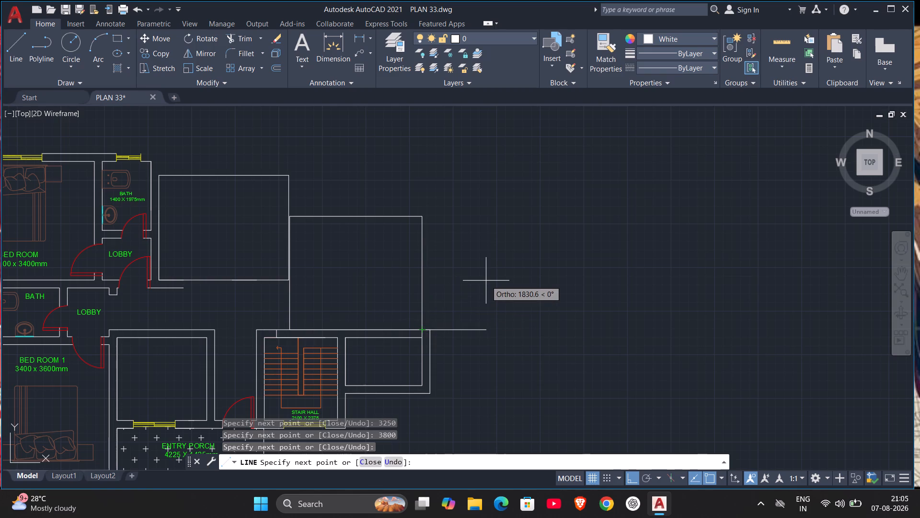
{"action": "key", "text": "Escape"}
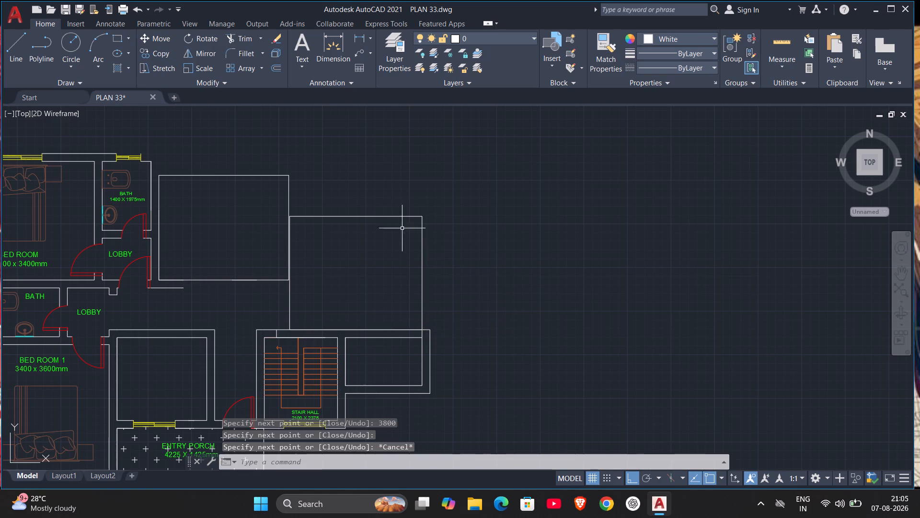
Draw a horizontal line from the open end of the wall line east of the lobby door to the new 3800-wide room's west side.
{"action": "scroll", "coordinate": [256, 294], "scroll_direction": "up", "scroll_amount": 1}
{"action": "middle_click_drag", "start_coordinate": [256, 294], "coordinate": [292, 282]}
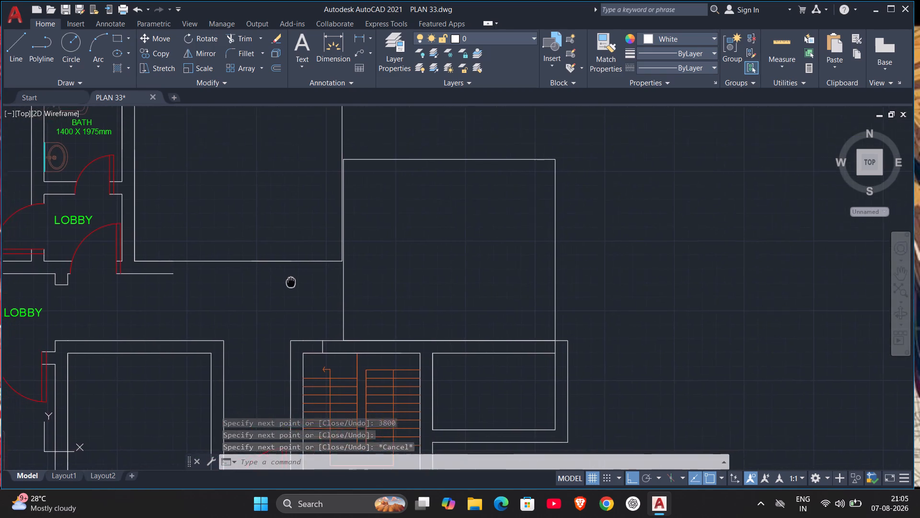
{"action": "middle_click_drag", "start_coordinate": [292, 282], "coordinate": [322, 271]}
{"action": "scroll", "coordinate": [322, 271], "scroll_direction": "down", "scroll_amount": 2}
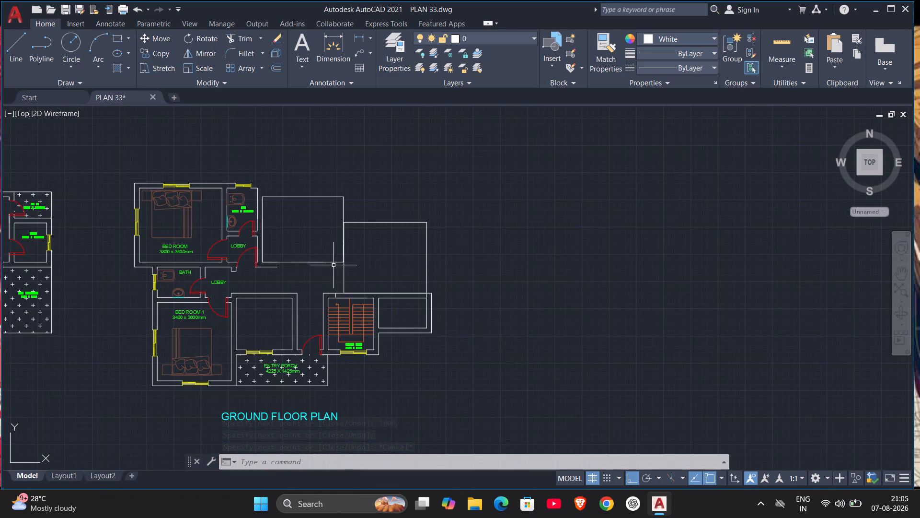
{"action": "scroll", "coordinate": [352, 275], "scroll_direction": "up", "scroll_amount": 1}
{"action": "middle_click_drag", "start_coordinate": [354, 275], "coordinate": [355, 277]}
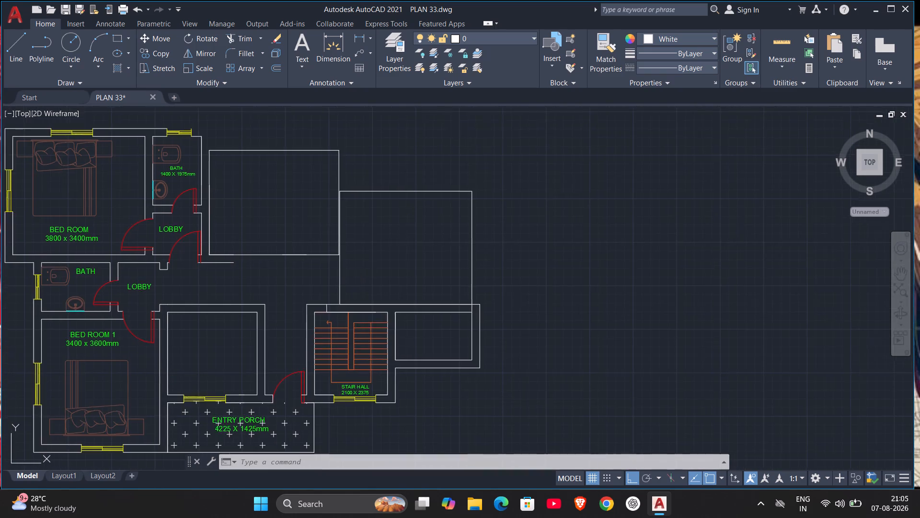
{"action": "middle_click_drag", "start_coordinate": [355, 277], "coordinate": [444, 294]}
{"action": "scroll", "coordinate": [322, 281], "scroll_direction": "up", "scroll_amount": 1}
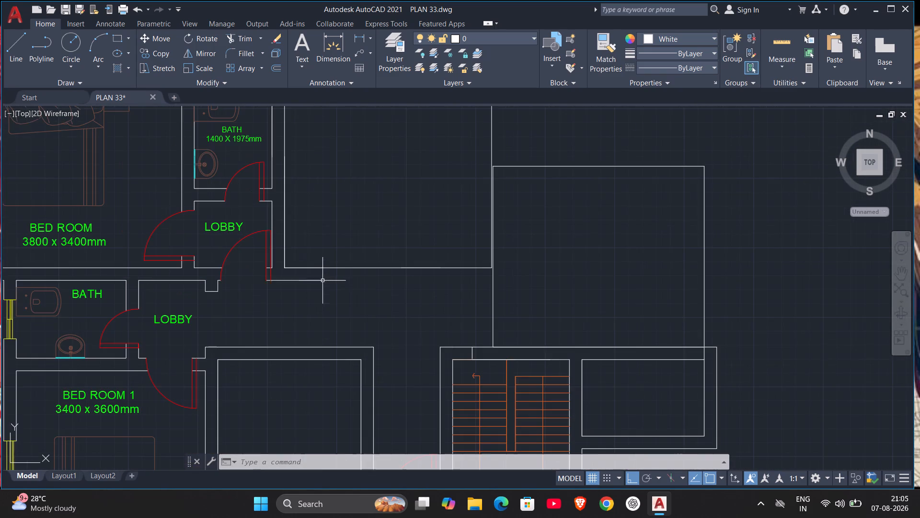
{"action": "scroll", "coordinate": [331, 287], "scroll_direction": "down", "scroll_amount": 1}
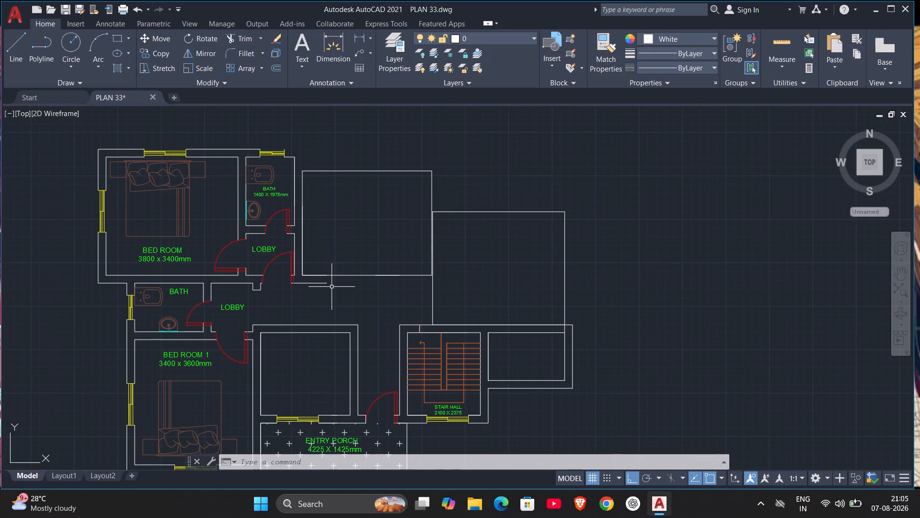
{"action": "key", "text": "l"}
{"action": "key", "text": "Return"}
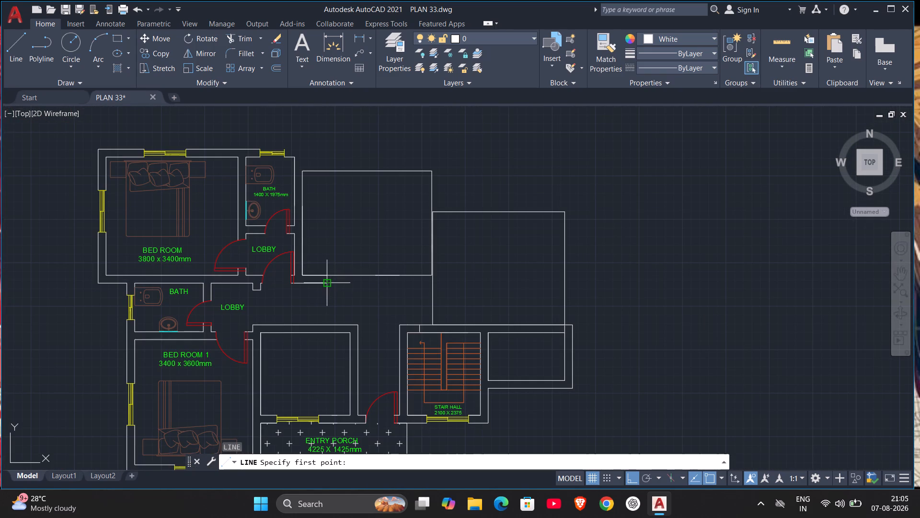
{"action": "left_click", "coordinate": [325, 283]}
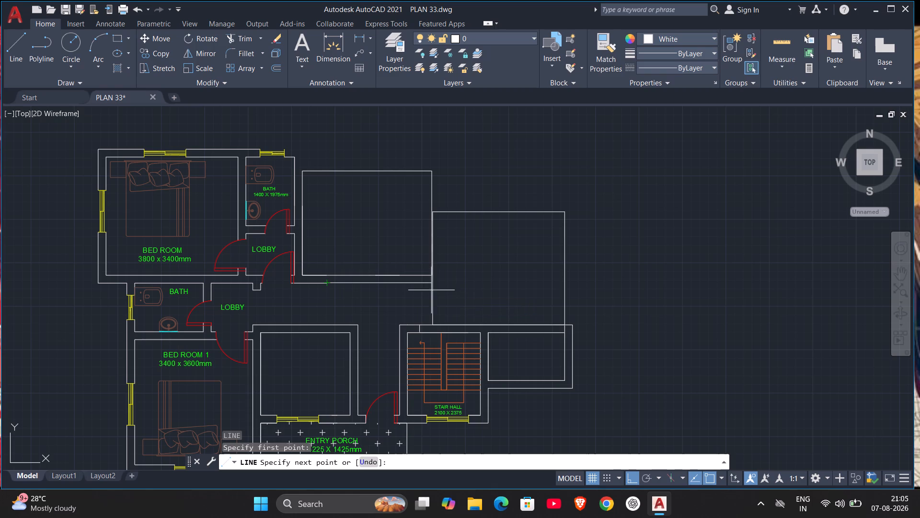
{"action": "left_click", "coordinate": [432, 282]}
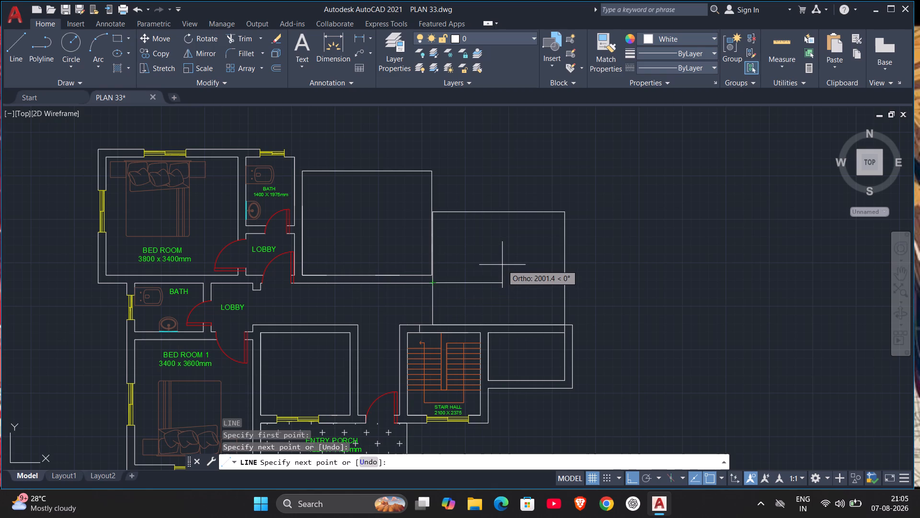
{"action": "key", "text": "Escape"}
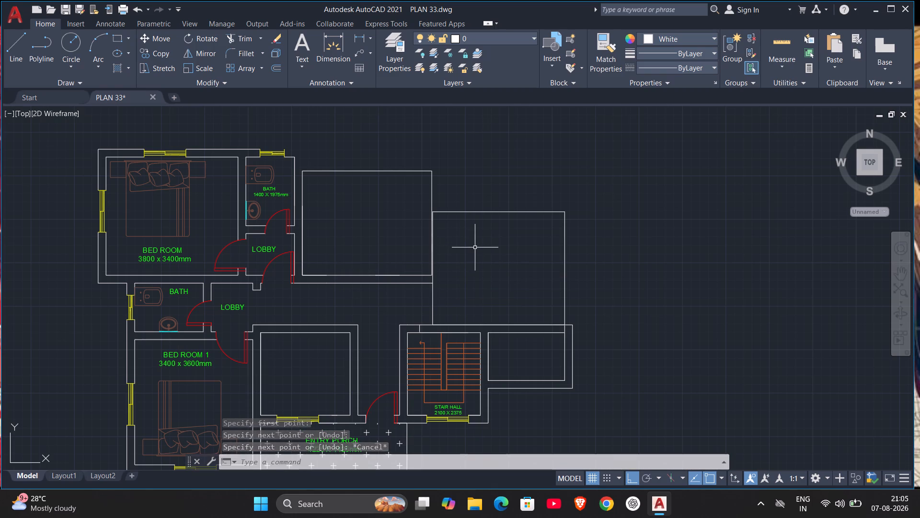
Measure the width and depth of the new room north of the stair hall.
{"action": "scroll", "coordinate": [475, 247], "scroll_direction": "up", "scroll_amount": 1}
{"action": "middle_click_drag", "start_coordinate": [475, 253], "coordinate": [473, 276]}
{"action": "scroll", "coordinate": [452, 256], "scroll_direction": "up", "scroll_amount": 1}
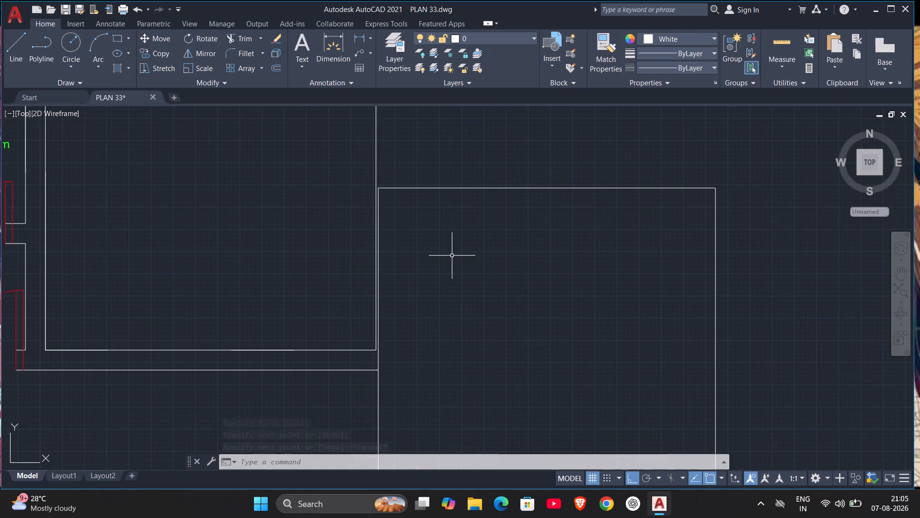
{"action": "middle_click_drag", "start_coordinate": [452, 256], "coordinate": [521, 289]}
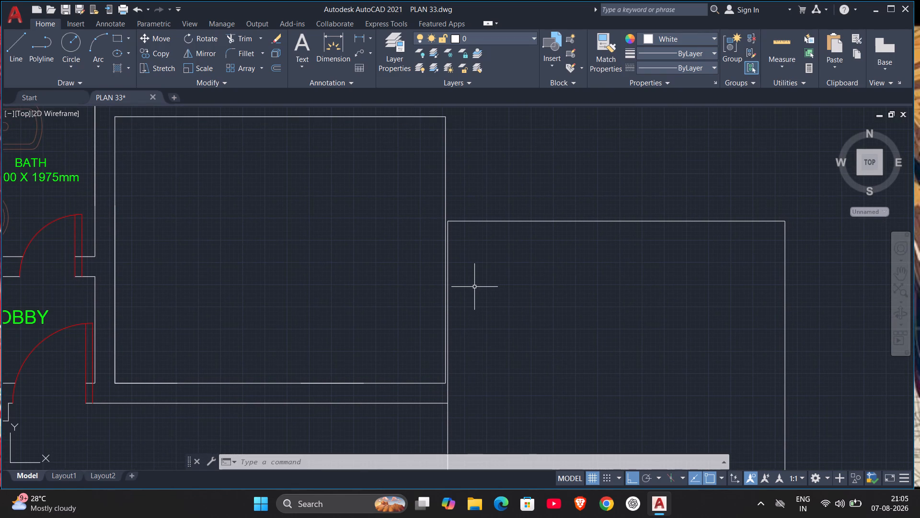
{"action": "scroll", "coordinate": [474, 287], "scroll_direction": "down", "scroll_amount": 1}
{"action": "middle_click_drag", "start_coordinate": [474, 287], "coordinate": [474, 287]}
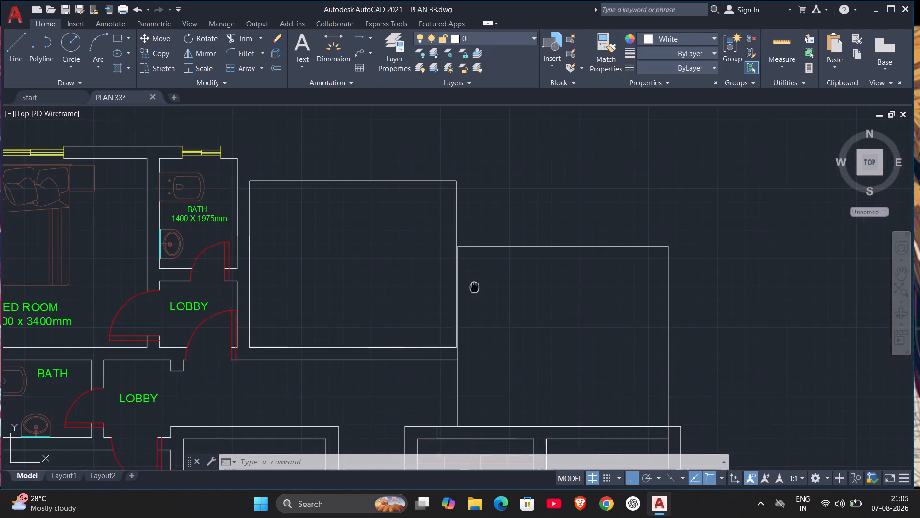
{"action": "middle_click_drag", "start_coordinate": [474, 287], "coordinate": [433, 245]}
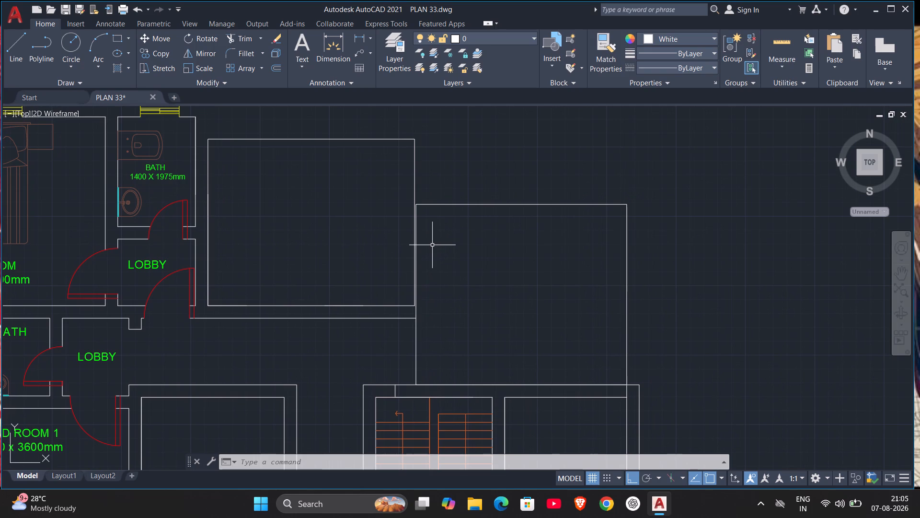
{"action": "middle_click_drag", "start_coordinate": [432, 245], "coordinate": [432, 230]}
{"action": "left_click", "coordinate": [788, 41]}
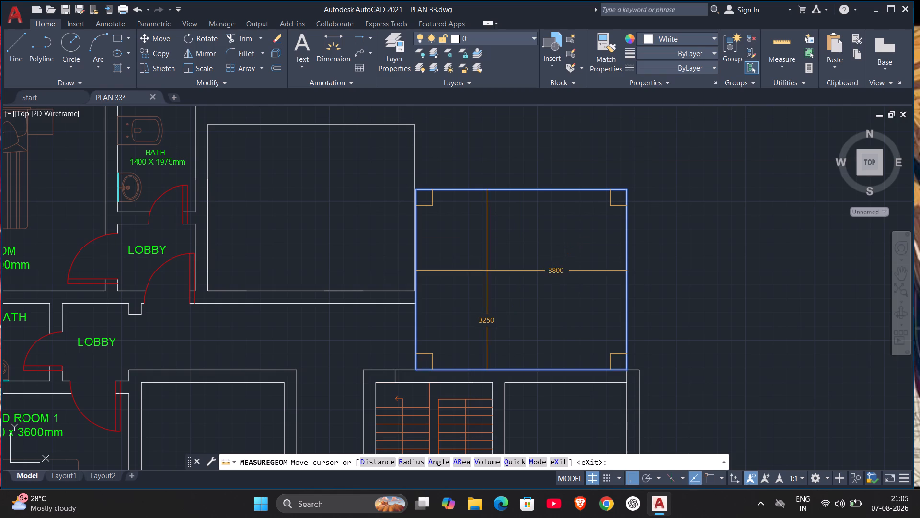
{"action": "key", "text": "Escape"}
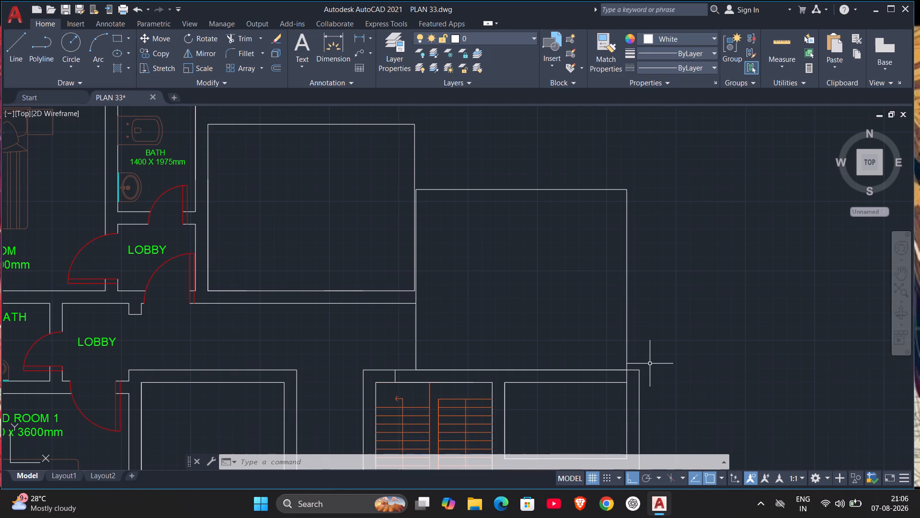
Draw a line continuing the bath's north outer wall east from the window's west end to align with the adjoining room's west side.
{"action": "middle_click_drag", "start_coordinate": [490, 173], "coordinate": [501, 217]}
{"action": "scroll", "coordinate": [493, 179], "scroll_direction": "down", "scroll_amount": 1}
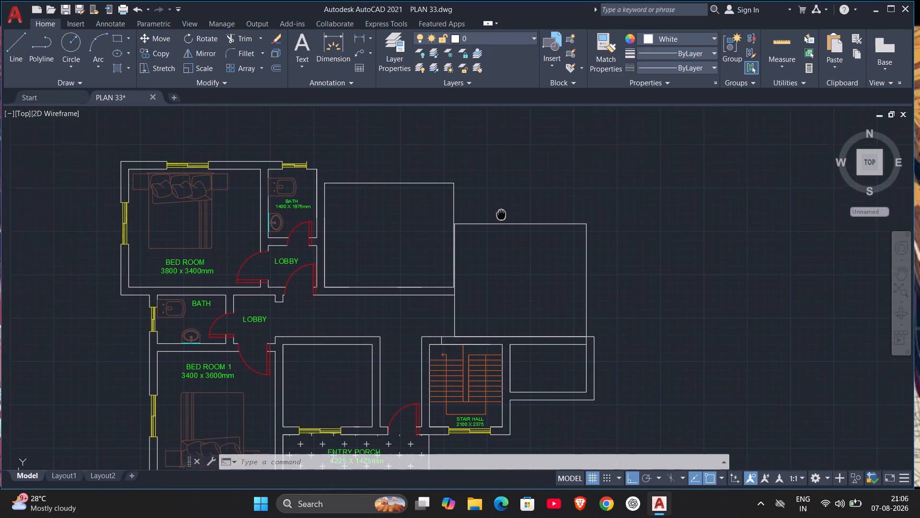
{"action": "middle_click_drag", "start_coordinate": [501, 217], "coordinate": [501, 234]}
{"action": "scroll", "coordinate": [501, 234], "scroll_direction": "up", "scroll_amount": 1}
{"action": "middle_click_drag", "start_coordinate": [501, 234], "coordinate": [610, 274]}
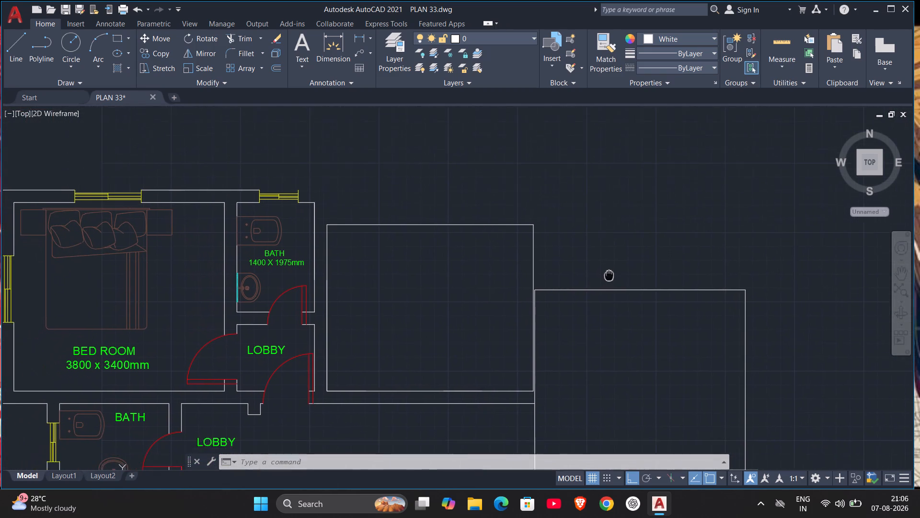
{"action": "middle_click_drag", "start_coordinate": [610, 274], "coordinate": [620, 269]}
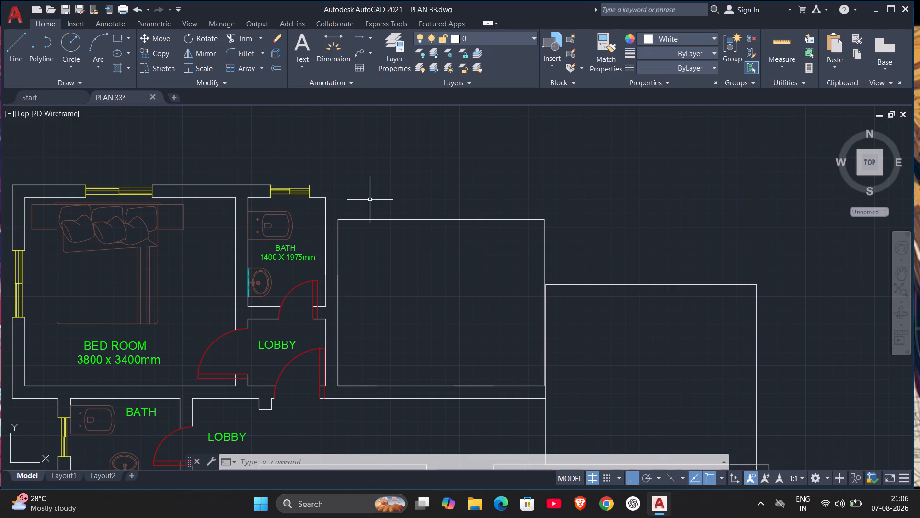
{"action": "key", "text": "l"}
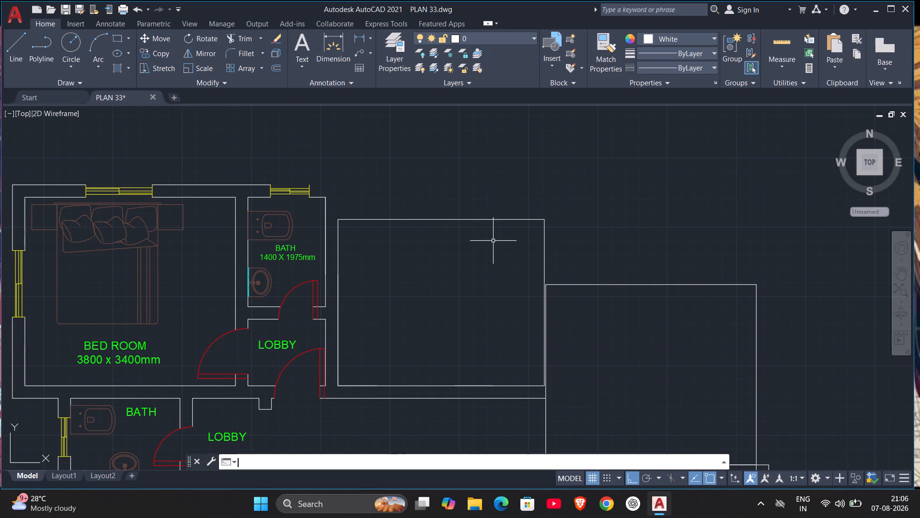
{"action": "key", "text": "Return"}
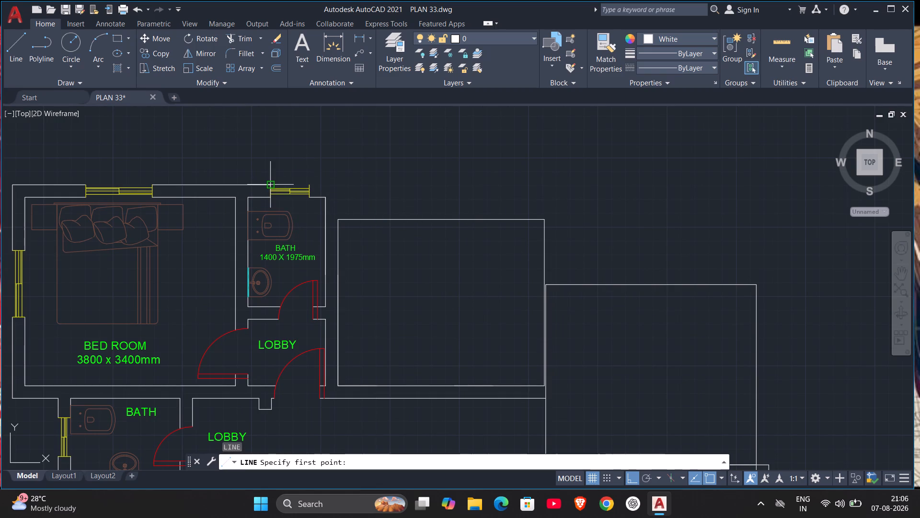
{"action": "left_click", "coordinate": [267, 186]}
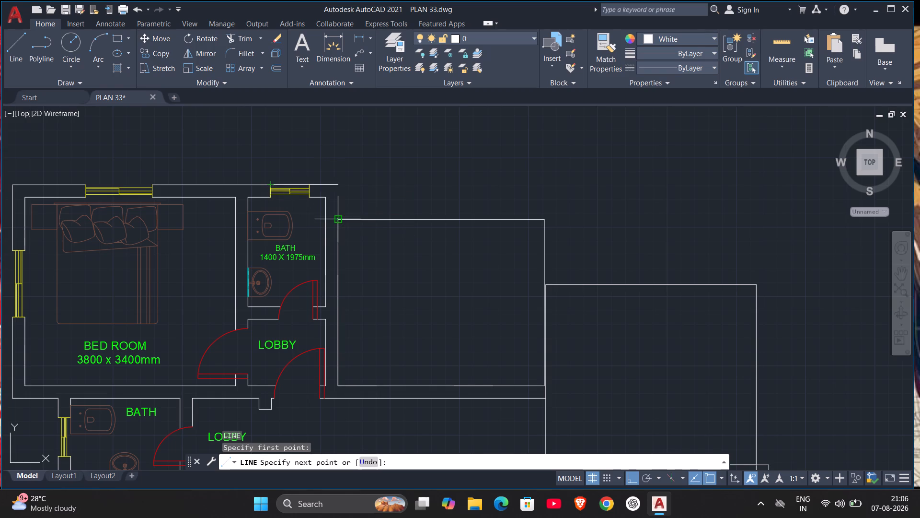
{"action": "left_click", "coordinate": [338, 185]}
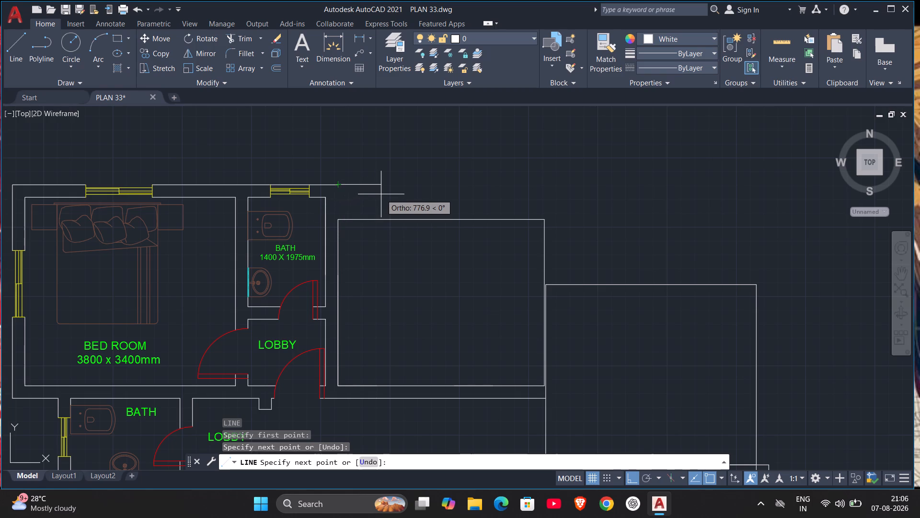
{"action": "key", "text": "Escape"}
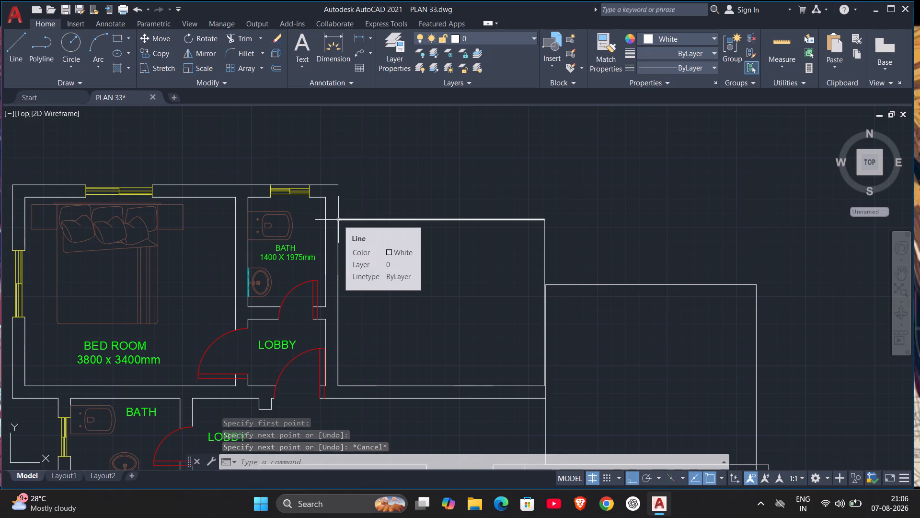
Draw a horizontal outer wall line about 4000 long, 225 north of the room east of the bath, starting at its west side.
{"action": "key", "text": "l"}
{"action": "key", "text": "Return"}
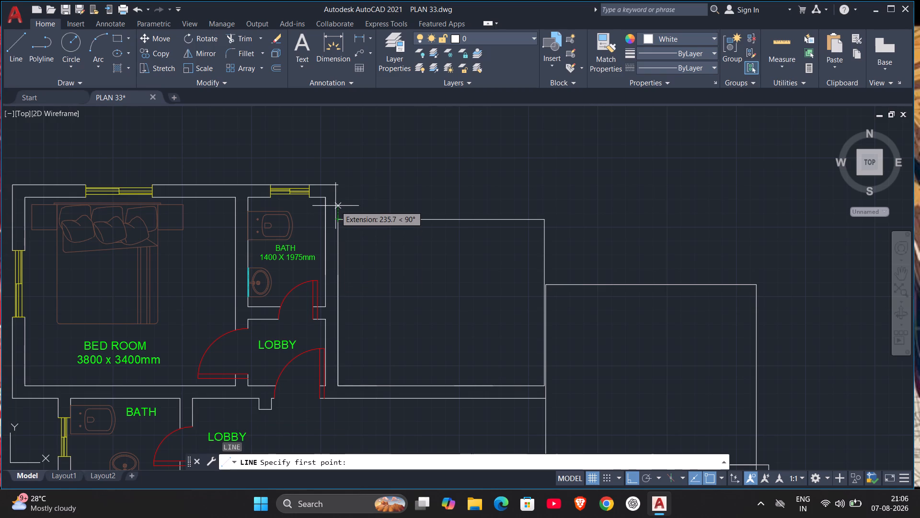
{"action": "type", "text": "225"}
{"action": "key", "text": "Return"}
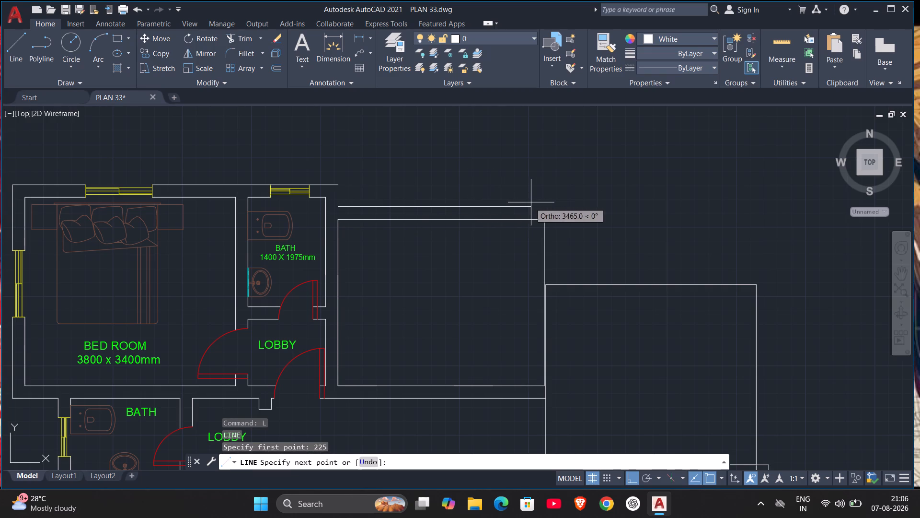
{"action": "left_click", "coordinate": [559, 206]}
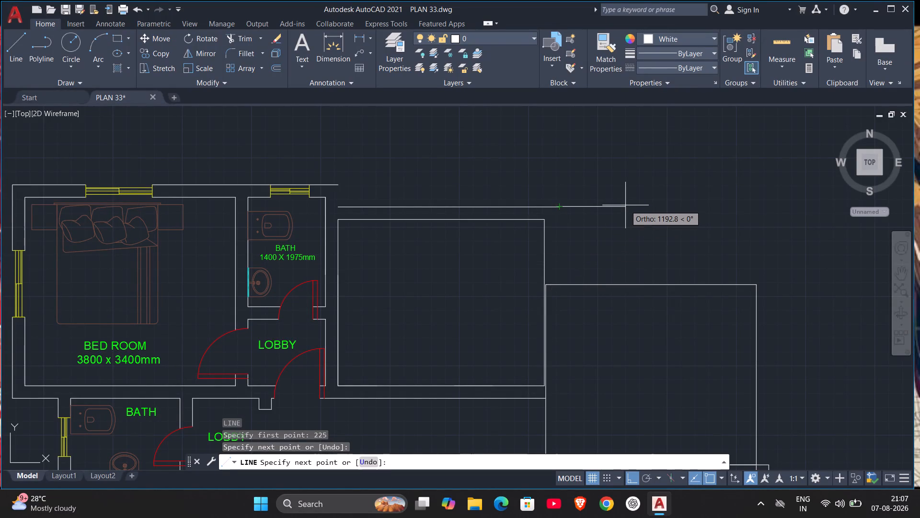
{"action": "key", "text": "Escape"}
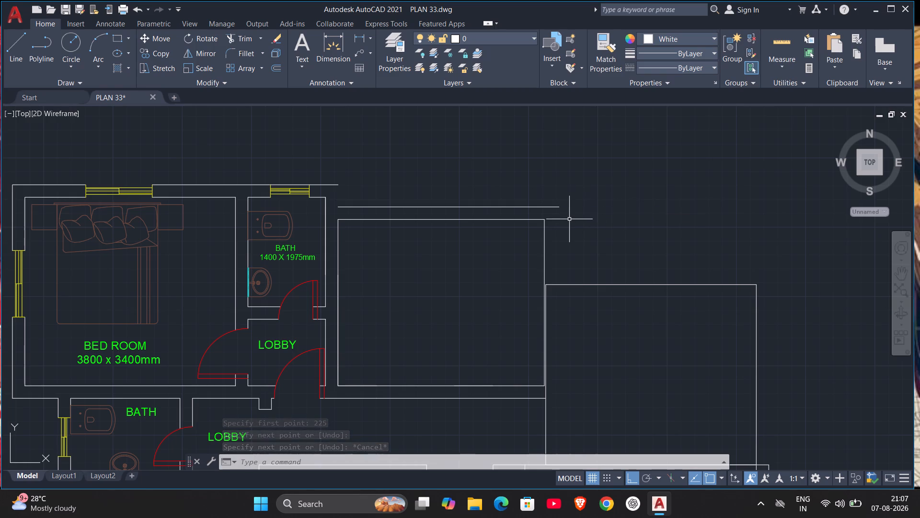
Draw a vertical outer wall line about 1100 long running south, 225 east of the northeast corner of the room beside the bath.
{"action": "middle_click_drag", "start_coordinate": [576, 256], "coordinate": [524, 202]}
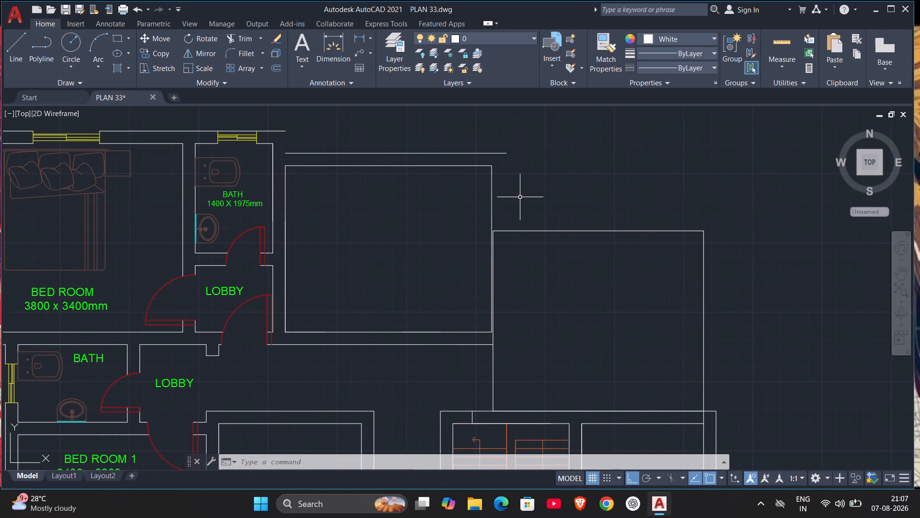
{"action": "middle_click_drag", "start_coordinate": [495, 176], "coordinate": [501, 225]}
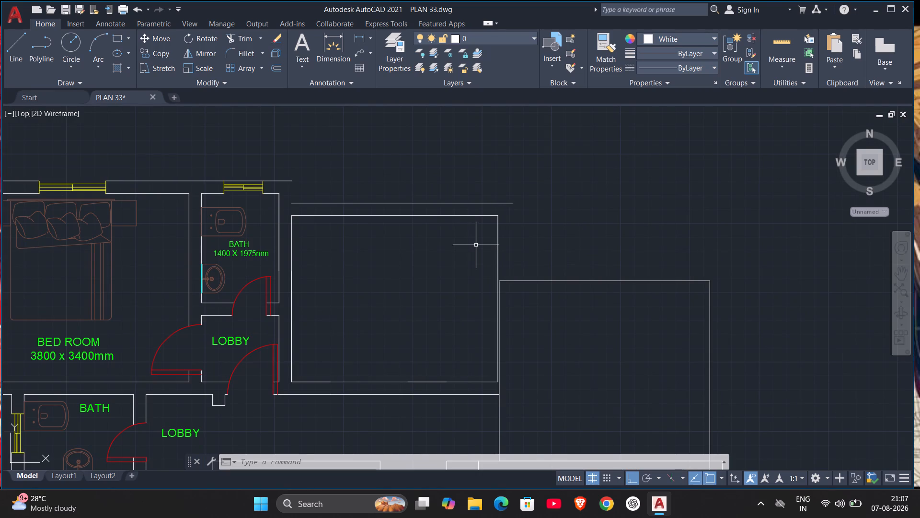
{"action": "key", "text": "l"}
{"action": "key", "text": "Return"}
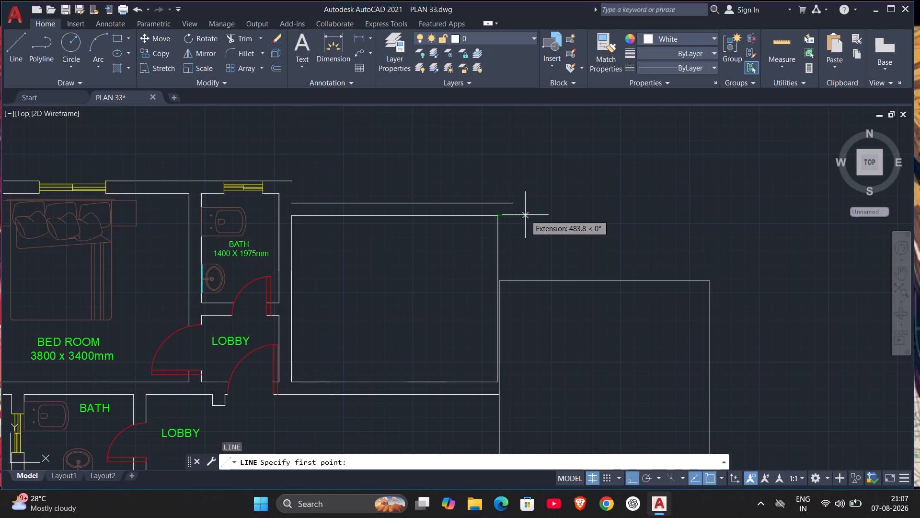
{"action": "type", "text": "225"}
{"action": "key", "text": "Return"}
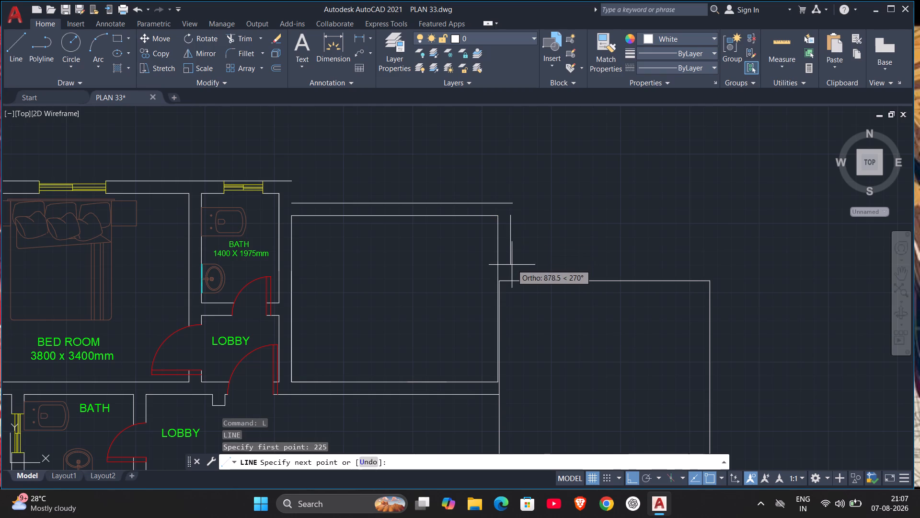
{"action": "scroll", "coordinate": [513, 265], "scroll_direction": "up", "scroll_amount": 2}
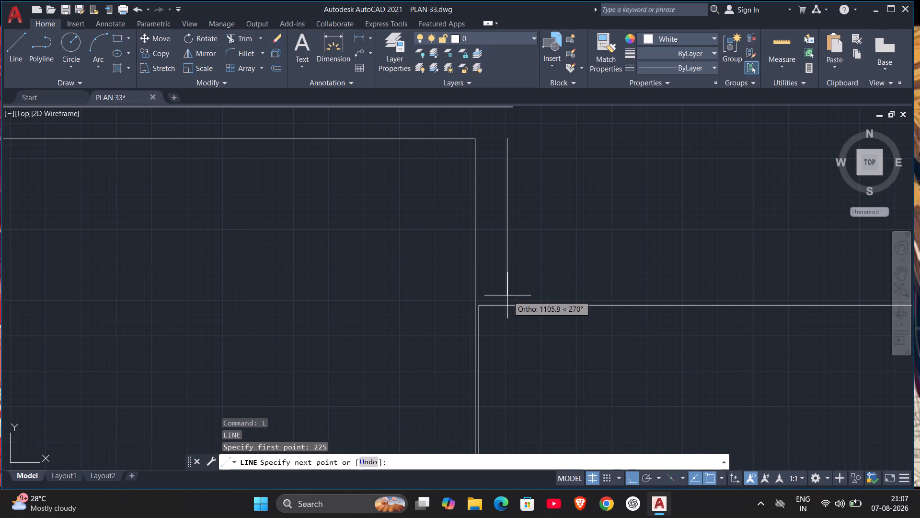
{"action": "left_click", "coordinate": [507, 295]}
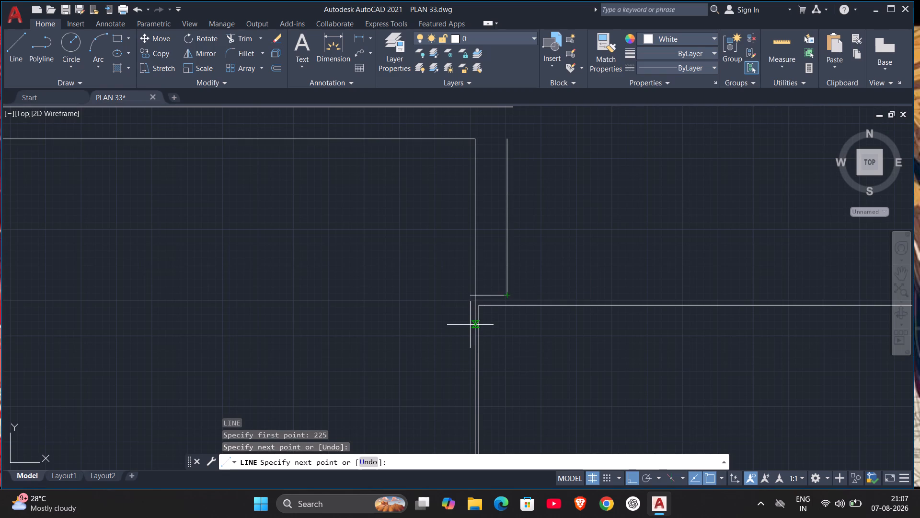
{"action": "key", "text": "Escape"}
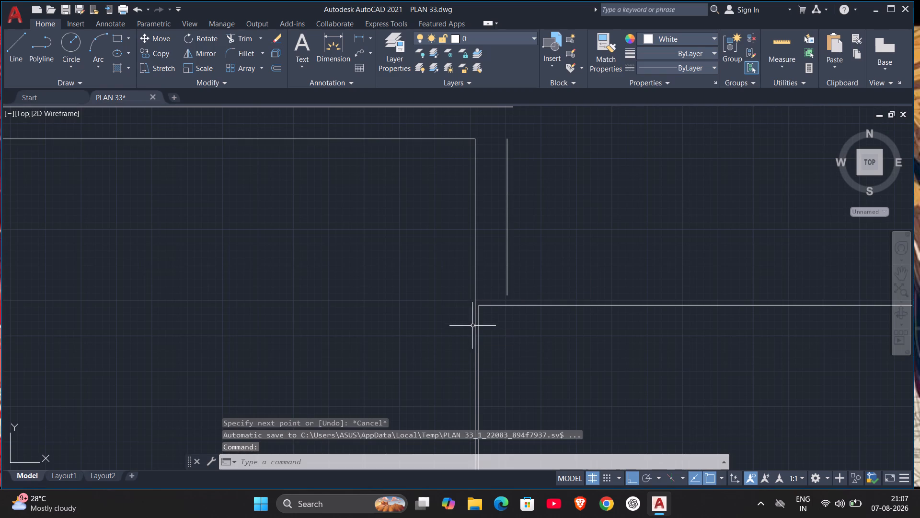
Draw a horizontal outer wall line about 4320 long running east, 225 north of the 3800-wide room's northwest corner.
{"action": "scroll", "coordinate": [484, 341], "scroll_direction": "up", "scroll_amount": 1}
{"action": "scroll", "coordinate": [484, 341], "scroll_direction": "down", "scroll_amount": 1}
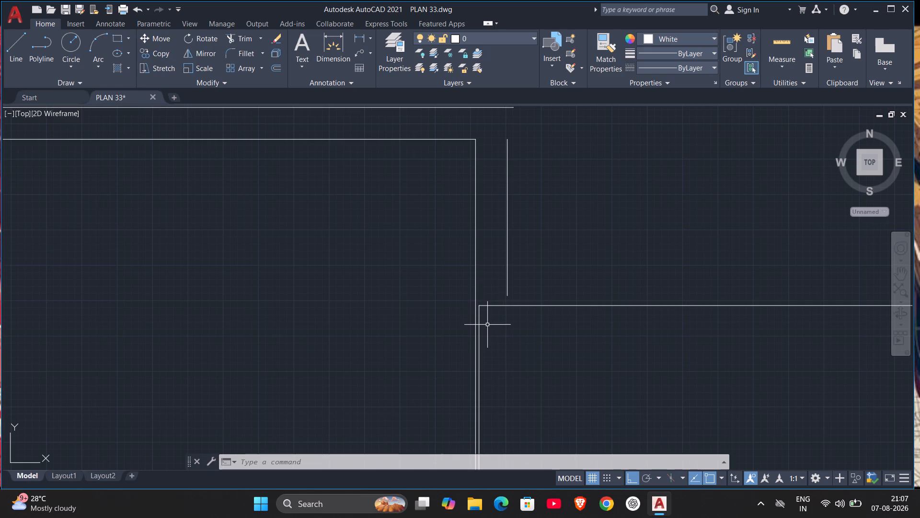
{"action": "key", "text": "l"}
{"action": "key", "text": "Return"}
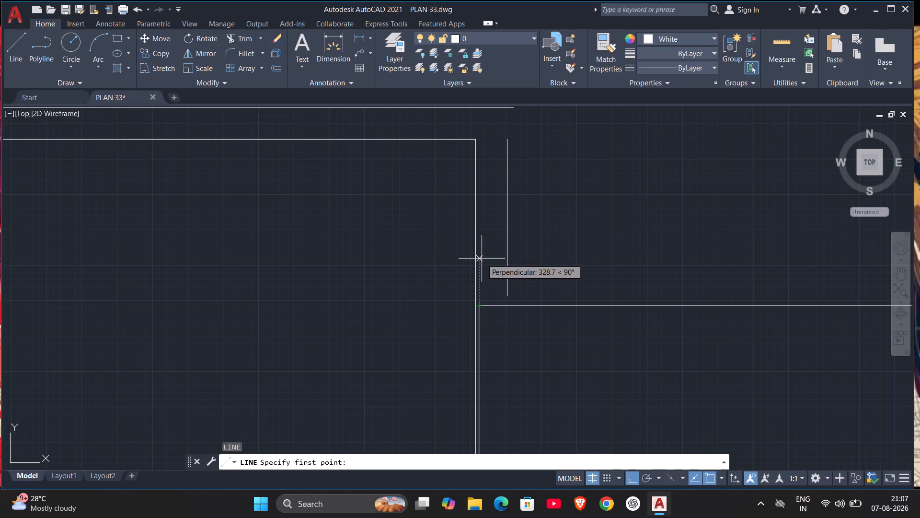
{"action": "type", "text": "225"}
{"action": "key", "text": "Return"}
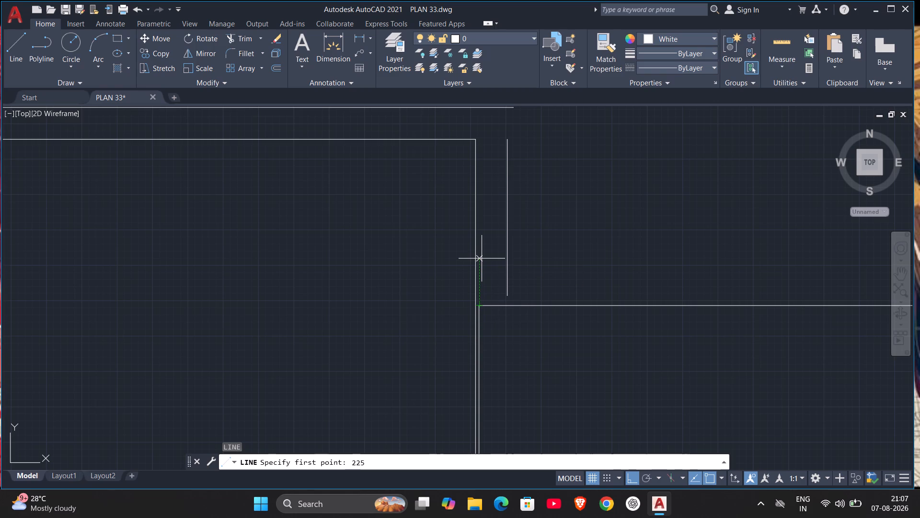
{"action": "scroll", "coordinate": [828, 273], "scroll_direction": "down", "scroll_amount": 1}
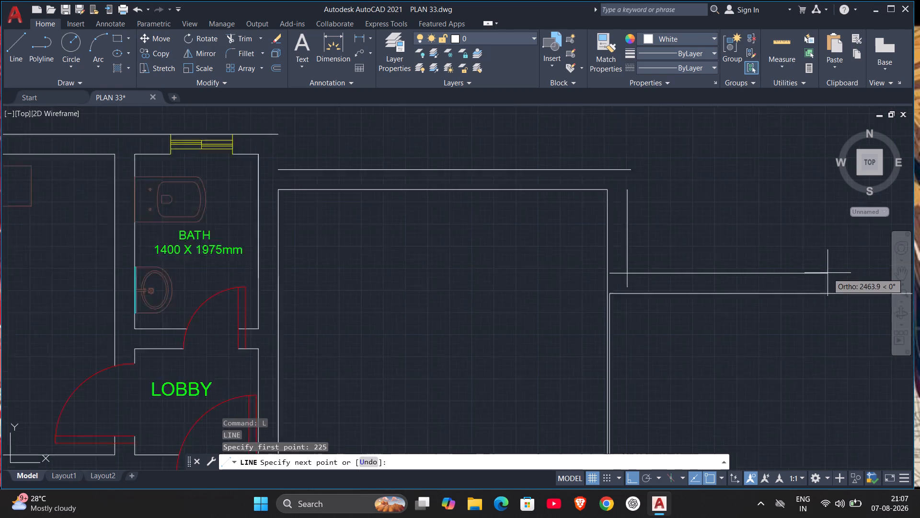
{"action": "scroll", "coordinate": [828, 273], "scroll_direction": "down", "scroll_amount": 1}
{"action": "middle_click_drag", "start_coordinate": [826, 275], "coordinate": [590, 273]}
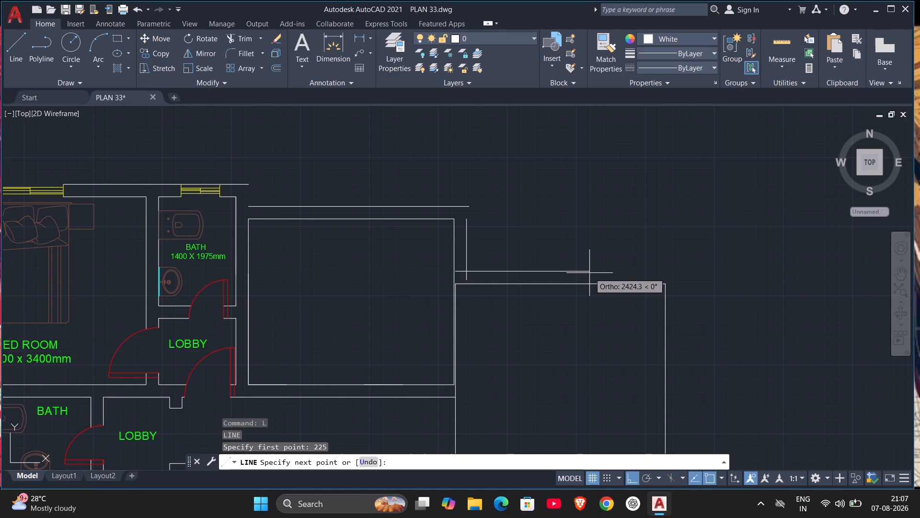
{"action": "left_click", "coordinate": [695, 270]}
{"action": "key", "text": "Escape"}
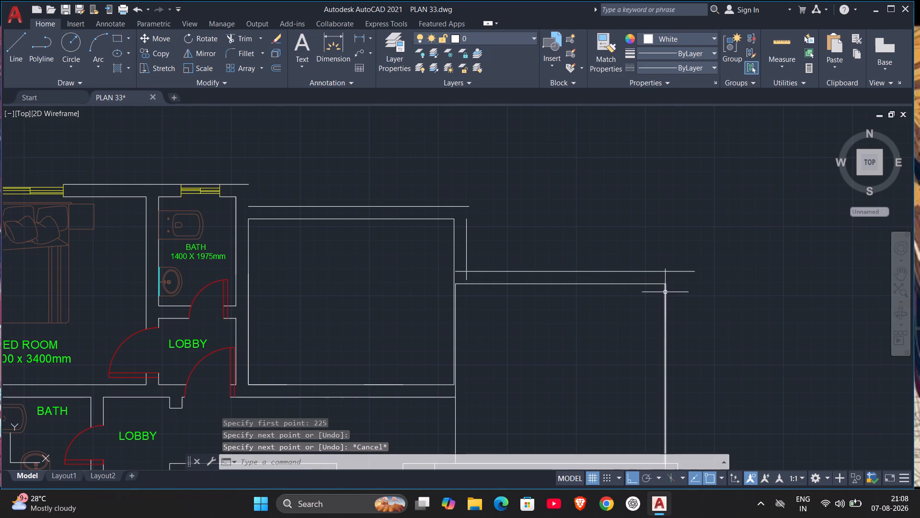
Draw a vertical outer wall line 225 east of the 3800-wide room, from its northeast corner level down to the existing outer wall line.
{"action": "key", "text": "l"}
{"action": "key", "text": "Return"}
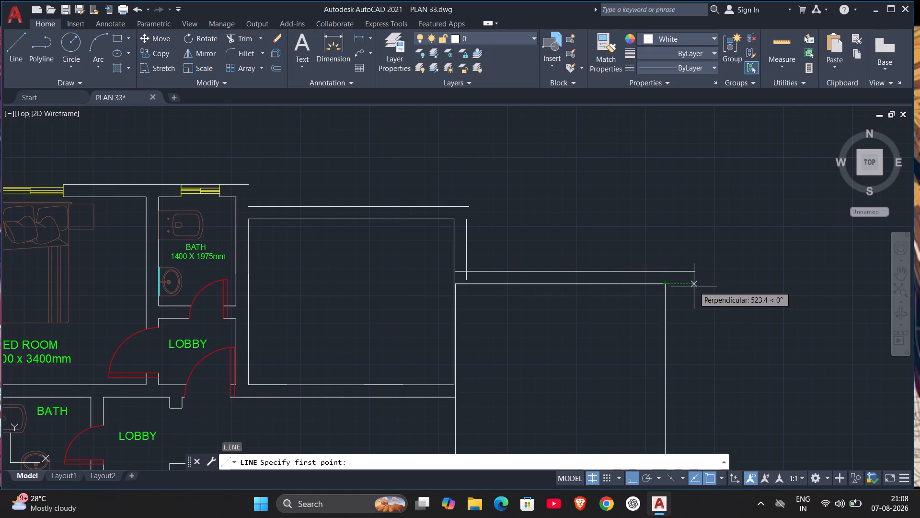
{"action": "type", "text": "225"}
{"action": "key", "text": "Return"}
{"action": "scroll", "coordinate": [694, 409], "scroll_direction": "down", "scroll_amount": 1}
{"action": "middle_click_drag", "start_coordinate": [694, 407], "coordinate": [686, 393]}
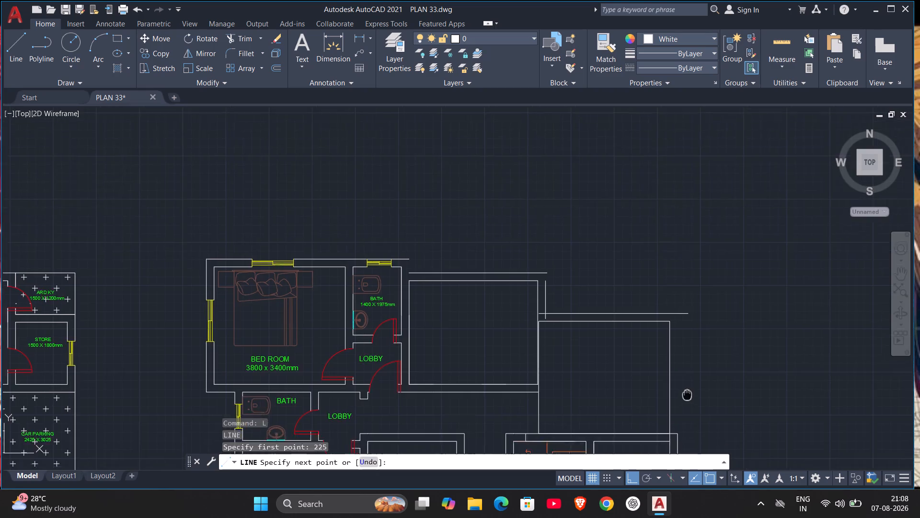
{"action": "middle_click_drag", "start_coordinate": [686, 393], "coordinate": [646, 247]}
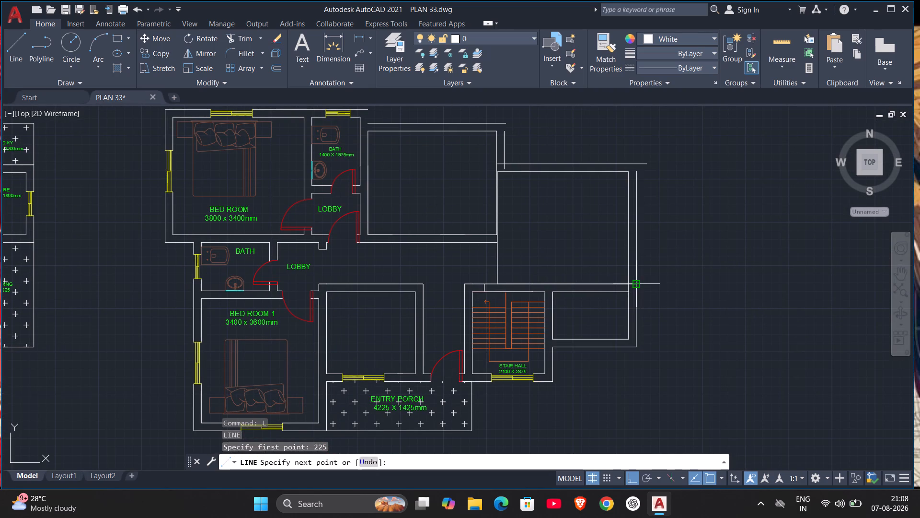
{"action": "left_click", "coordinate": [636, 284]}
{"action": "key", "text": "Escape"}
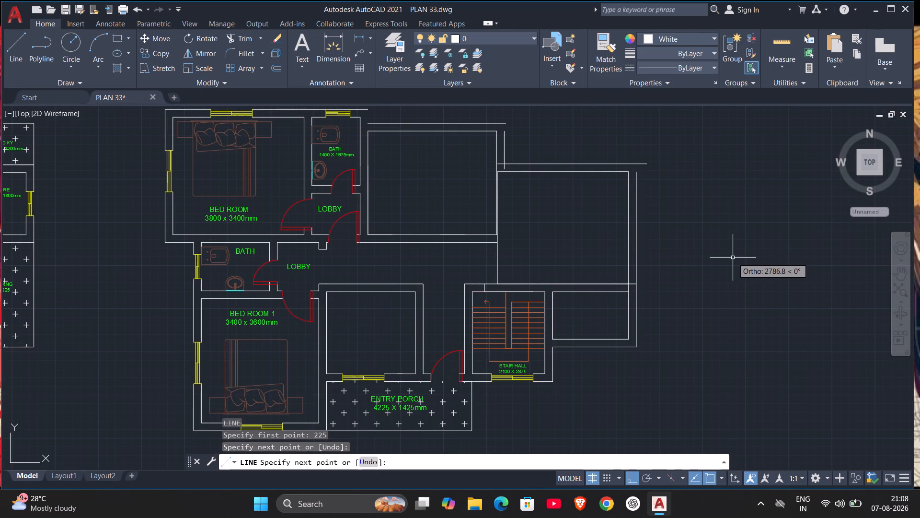
Fillet the north and east outer wall lines of the 3800-wide room into a sharp corner.
{"action": "key", "text": "f"}
{"action": "key", "text": "Return"}
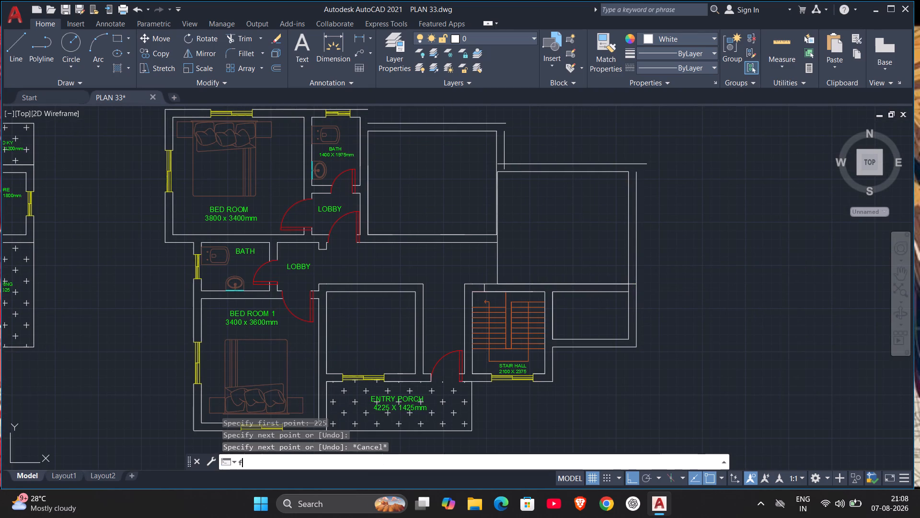
{"action": "left_click", "coordinate": [637, 190]}
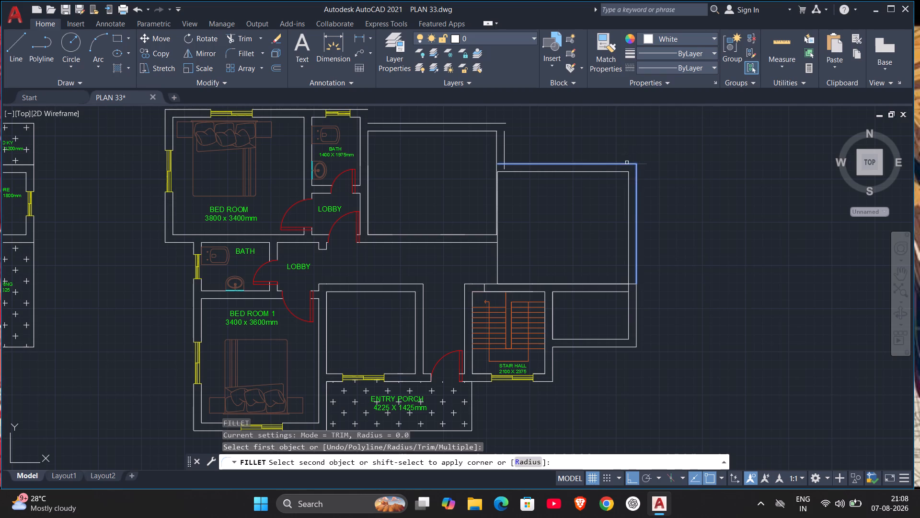
{"action": "left_click", "coordinate": [627, 163]}
{"action": "left_click_drag", "start_coordinate": [557, 139], "coordinate": [579, 230]}
{"action": "middle_click_drag", "start_coordinate": [565, 171], "coordinate": [587, 261]}
{"action": "left_click_drag", "start_coordinate": [581, 236], "coordinate": [585, 252]}
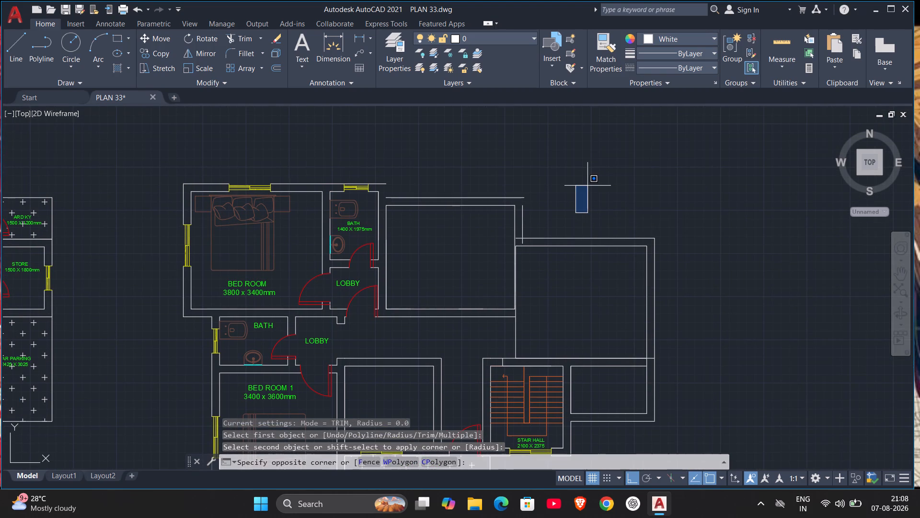
Fillet the east outer wall line of the room beside the bath into sharp corners with its north line and the 3800-wide room's north line.
{"action": "key", "text": "Escape"}
{"action": "key", "text": "space"}
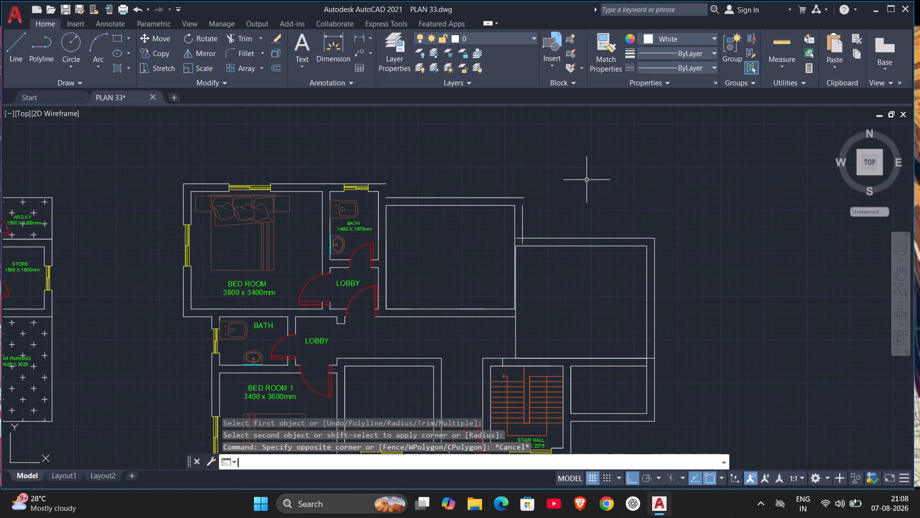
{"action": "left_click", "coordinate": [506, 198]}
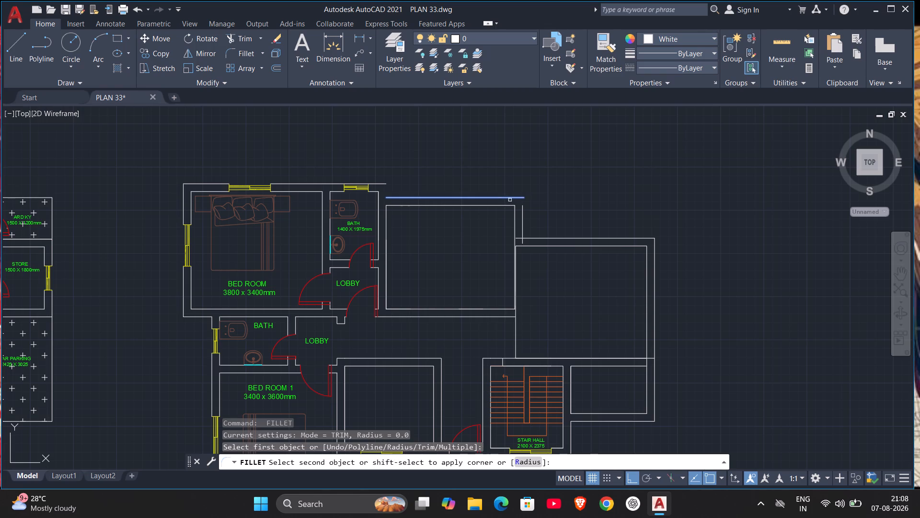
{"action": "left_click", "coordinate": [523, 214]}
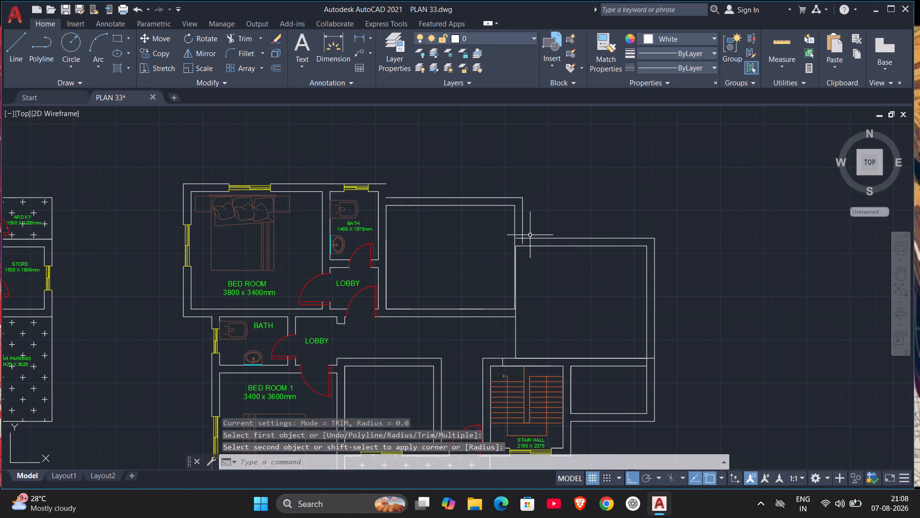
{"action": "key", "text": "space"}
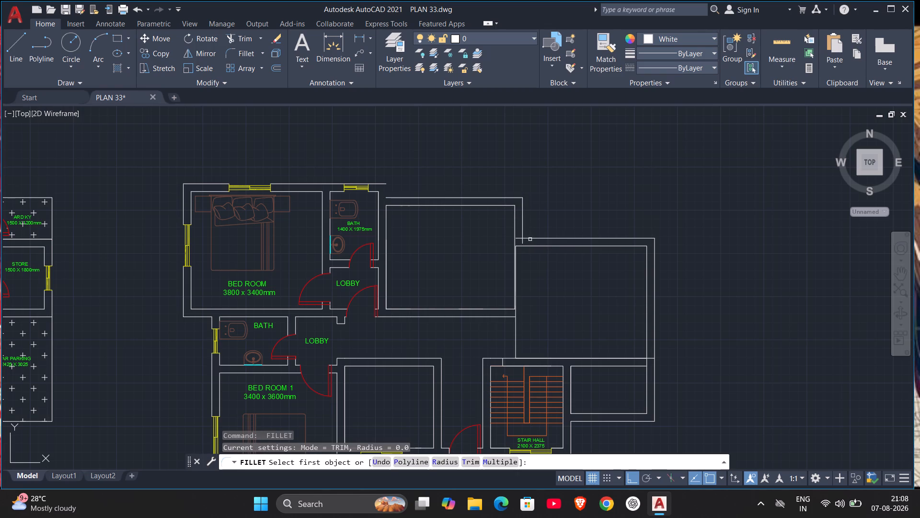
{"action": "left_click", "coordinate": [530, 238]}
{"action": "left_click", "coordinate": [522, 228]}
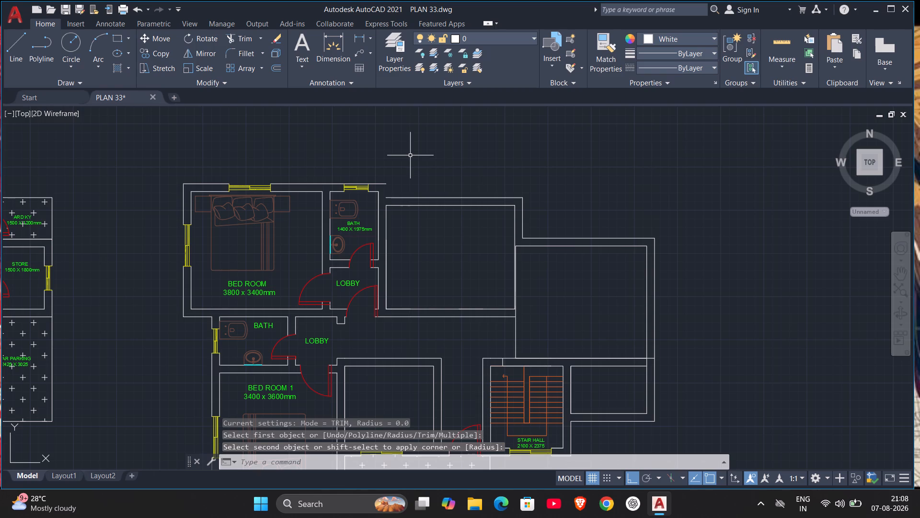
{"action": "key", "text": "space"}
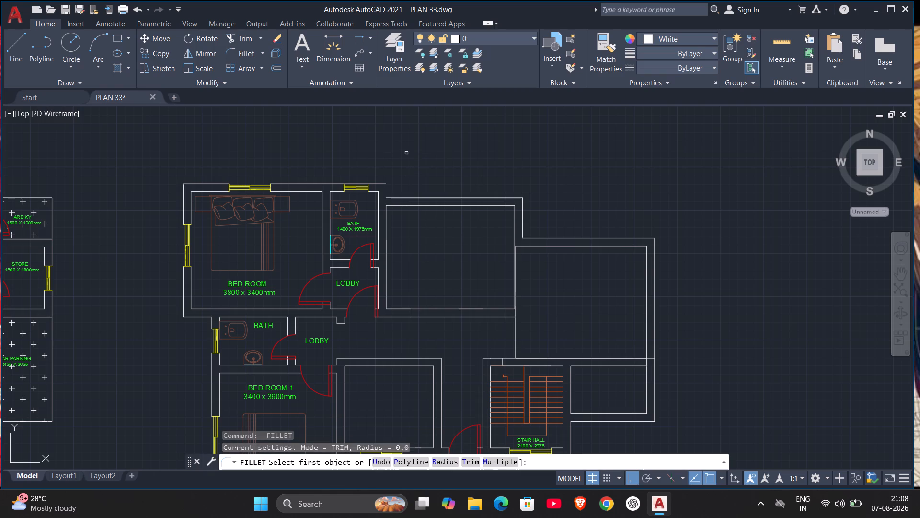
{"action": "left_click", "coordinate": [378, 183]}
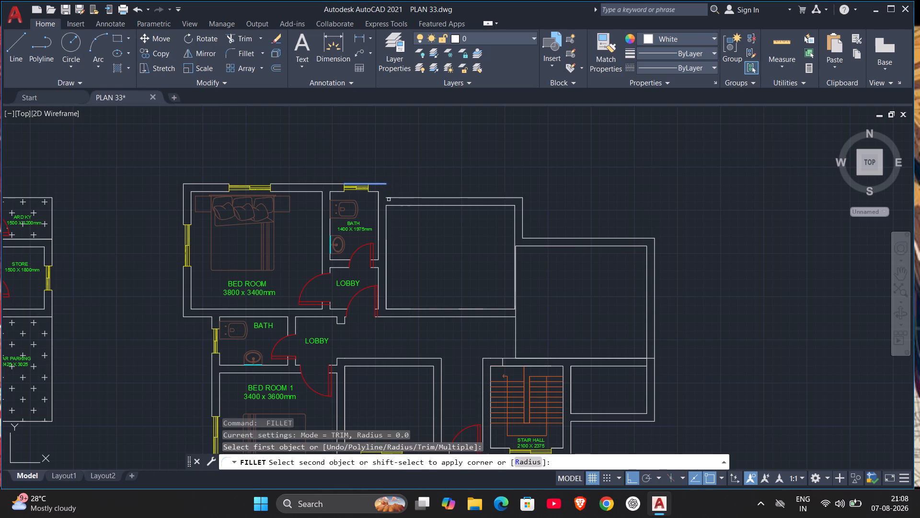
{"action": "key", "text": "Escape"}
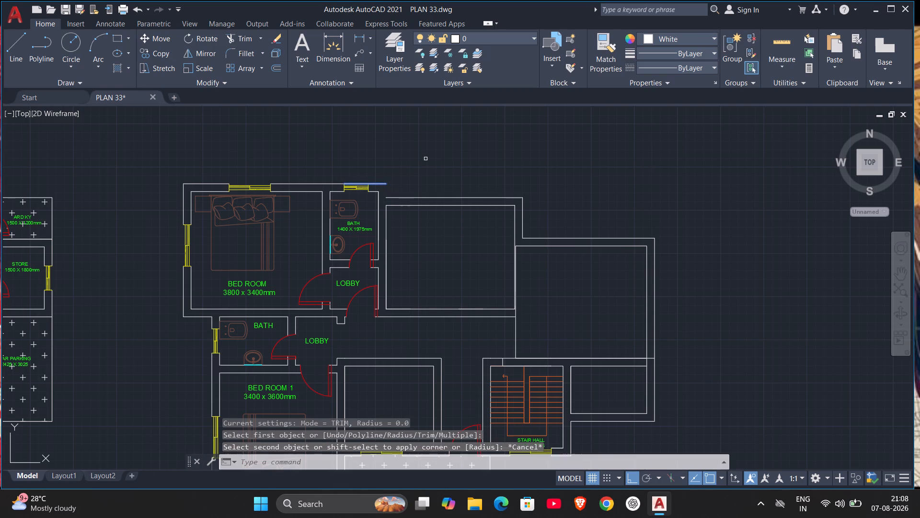
Draw a vertical wall line from the west end of the middle room's north outer line to just past the bath's north outer line.
{"action": "key", "text": "l"}
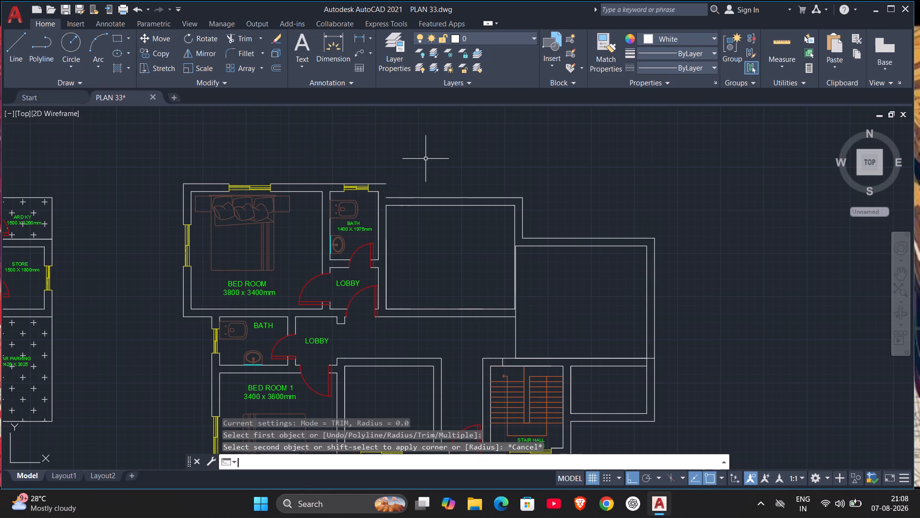
{"action": "key", "text": "Return"}
{"action": "scroll", "coordinate": [379, 204], "scroll_direction": "up", "scroll_amount": 2}
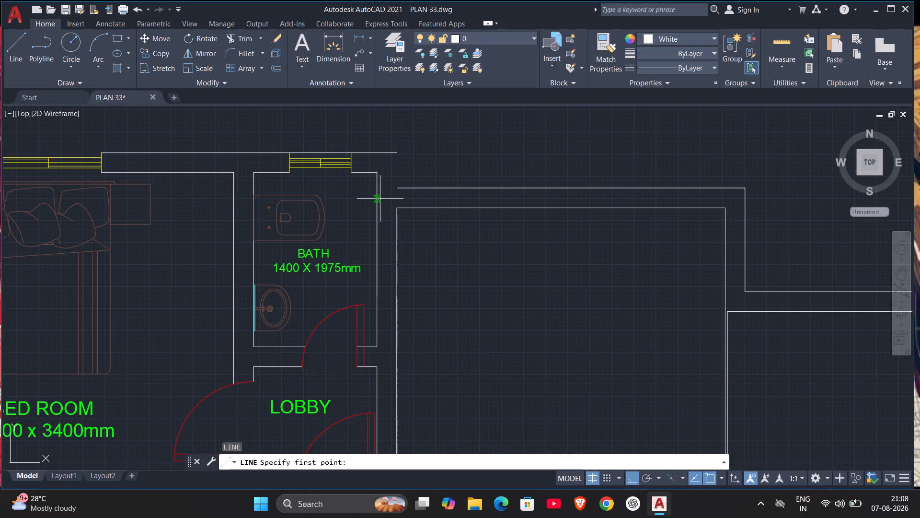
{"action": "scroll", "coordinate": [381, 198], "scroll_direction": "up", "scroll_amount": 1}
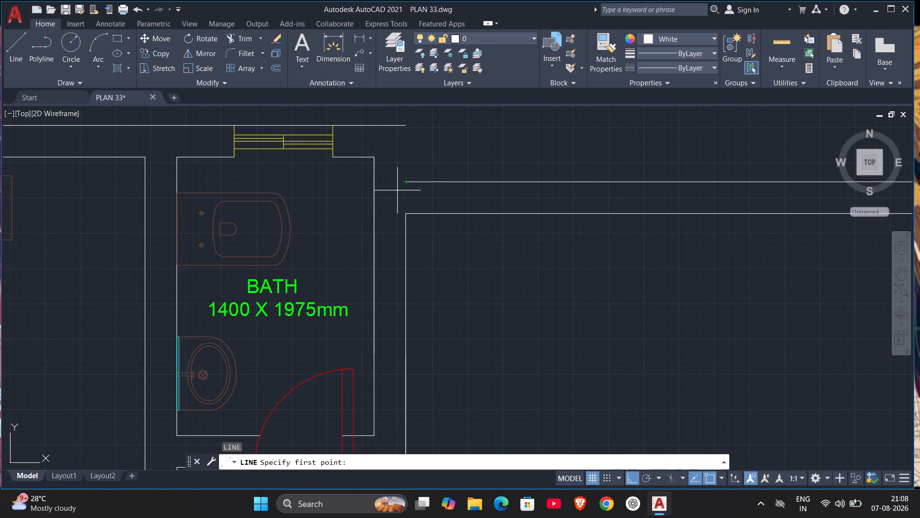
{"action": "left_click", "coordinate": [403, 184]}
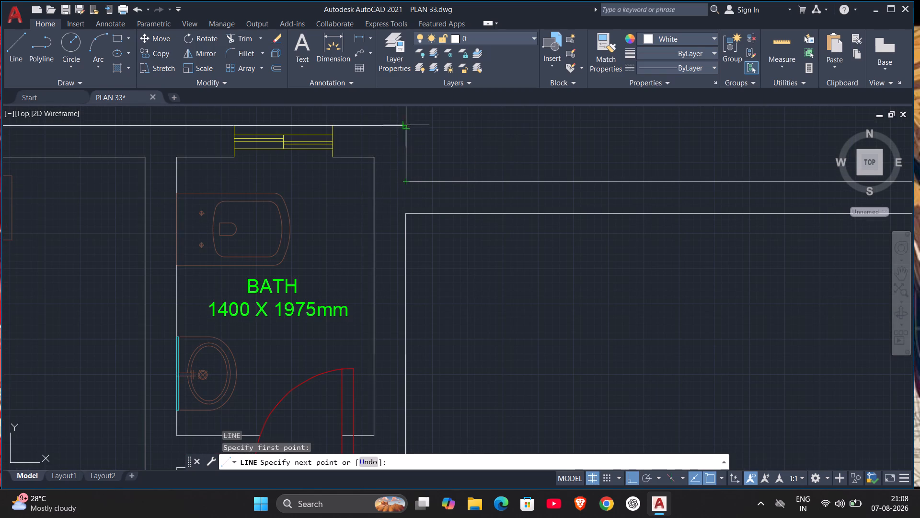
{"action": "left_click", "coordinate": [404, 116]}
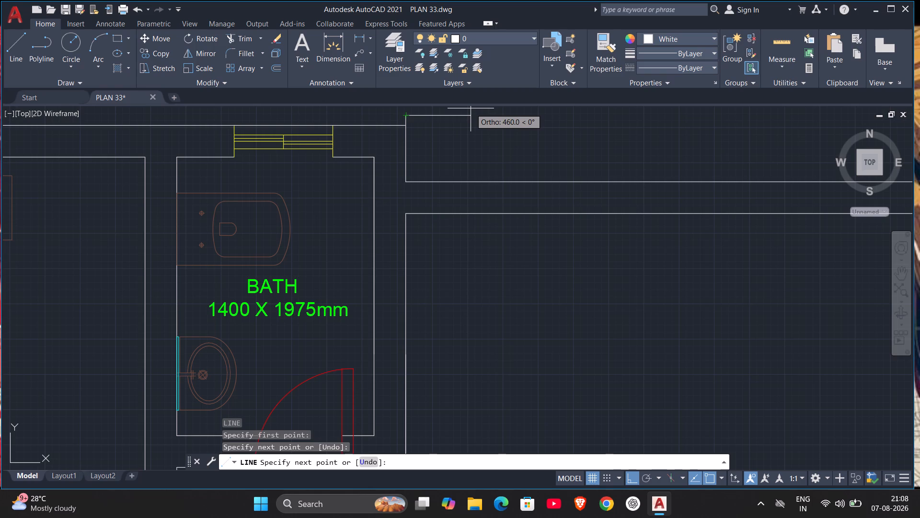
{"action": "key", "text": "Escape"}
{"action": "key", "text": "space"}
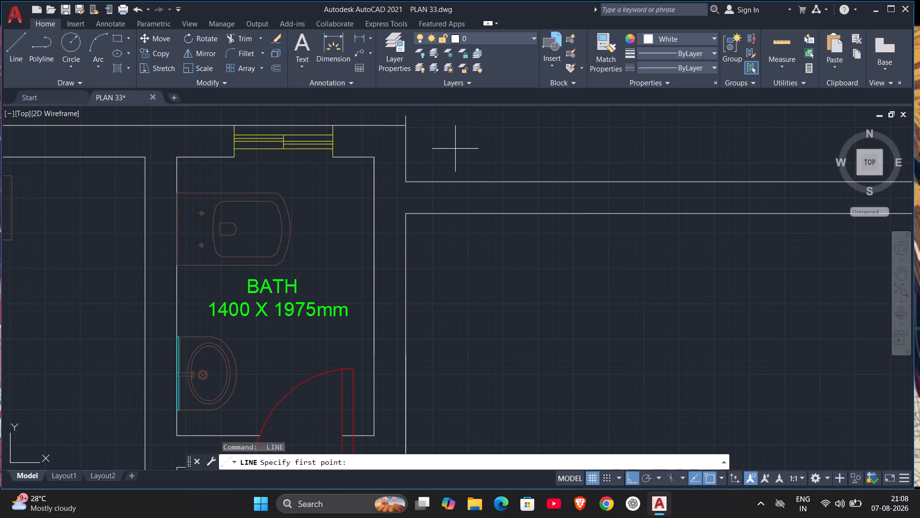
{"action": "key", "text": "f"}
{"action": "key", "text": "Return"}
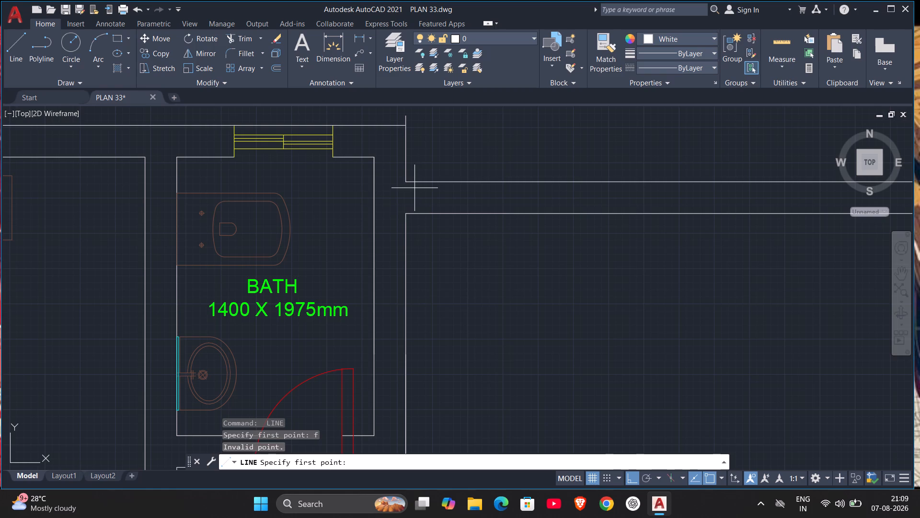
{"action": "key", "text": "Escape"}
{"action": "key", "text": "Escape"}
Fillet the new short vertical line and the bath's north outer wall line into a sharp corner.
{"action": "key", "text": "f"}
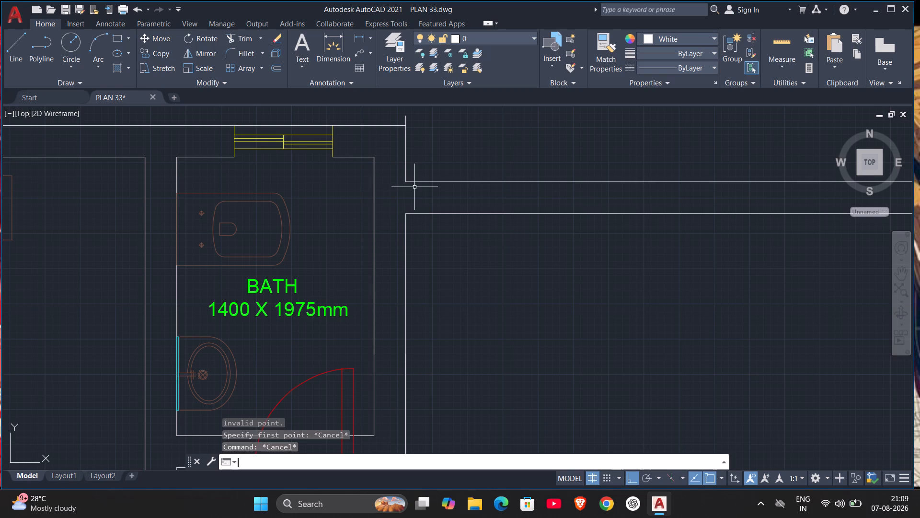
{"action": "key", "text": "Return"}
{"action": "left_click", "coordinate": [405, 144]}
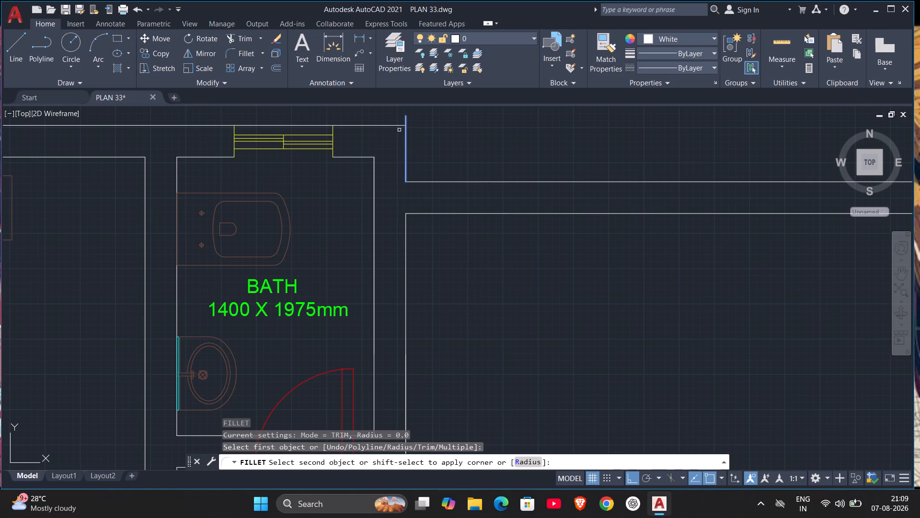
{"action": "left_click", "coordinate": [395, 127]}
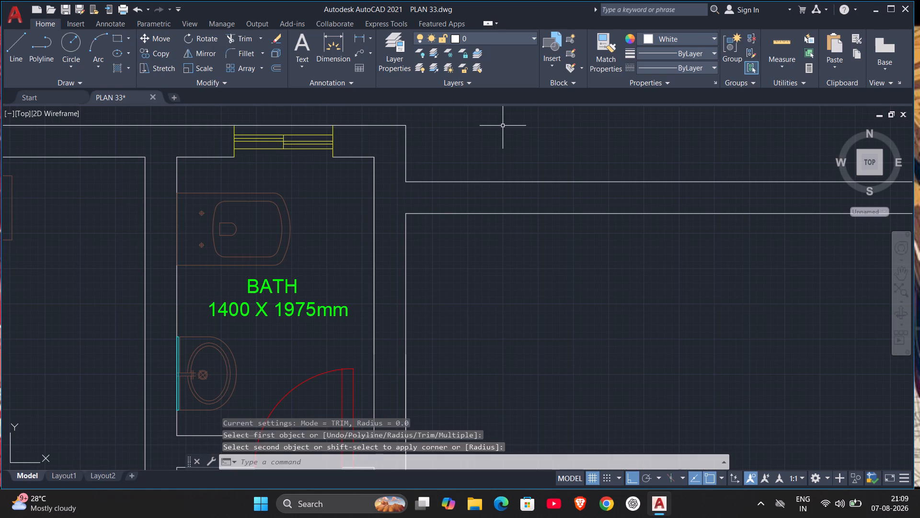
{"action": "key", "text": "Escape"}
Measure the inner dimensions of the room beside the bath and the 3800-wide room.
{"action": "scroll", "coordinate": [504, 126], "scroll_direction": "down", "scroll_amount": 4}
{"action": "scroll", "coordinate": [546, 178], "scroll_direction": "up", "scroll_amount": 1}
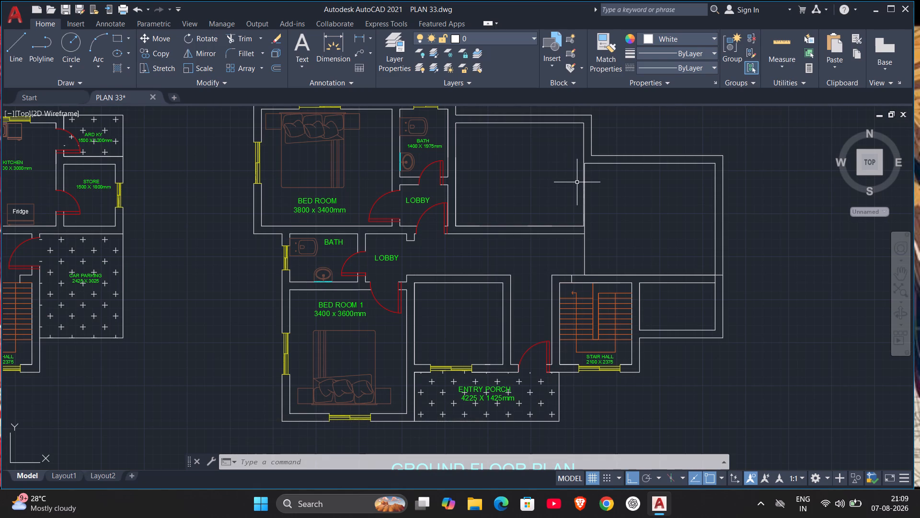
{"action": "left_click", "coordinate": [782, 45]}
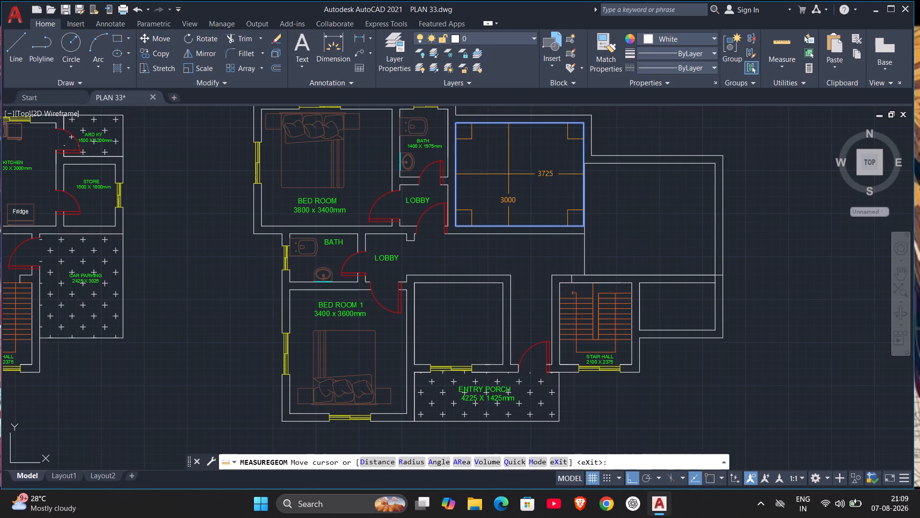
{"action": "scroll", "coordinate": [520, 173], "scroll_direction": "up", "scroll_amount": 1}
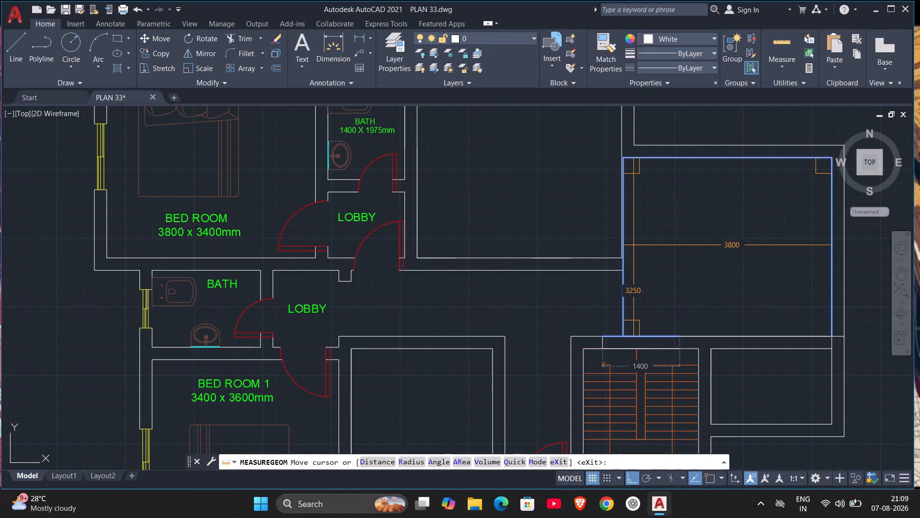
{"action": "right_click_drag", "start_coordinate": [634, 245], "coordinate": [635, 233]}
{"action": "key", "text": "Escape"}
Draw a vertical line south from the inside corner between the two rooms' outer wall lines to the wall line above the stair hall.
{"action": "scroll", "coordinate": [635, 233], "scroll_direction": "up", "scroll_amount": 1}
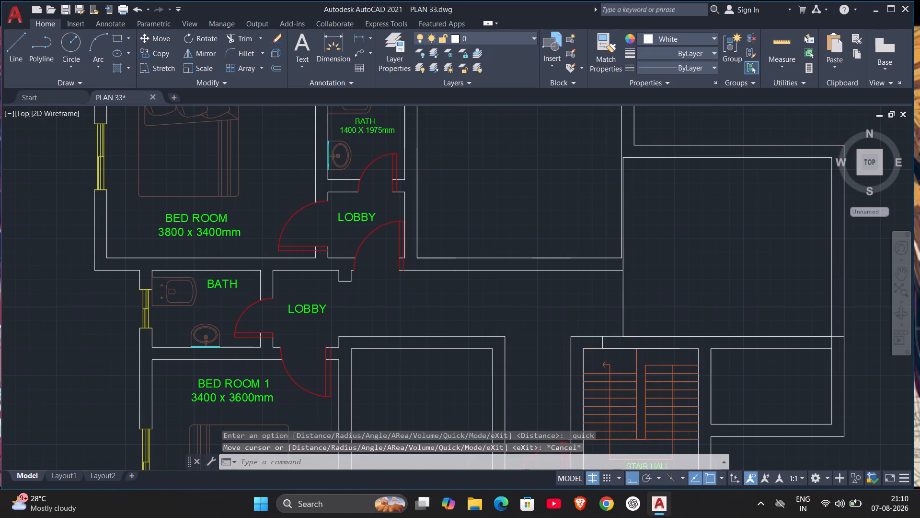
{"action": "right_click_drag", "start_coordinate": [635, 233], "coordinate": [613, 298]}
{"action": "key", "text": "Escape"}
{"action": "scroll", "coordinate": [635, 233], "scroll_direction": "down", "scroll_amount": 1}
{"action": "key", "text": "Escape"}
{"action": "scroll", "coordinate": [635, 233], "scroll_direction": "up", "scroll_amount": 1}
{"action": "middle_click_drag", "start_coordinate": [635, 233], "coordinate": [613, 298]}
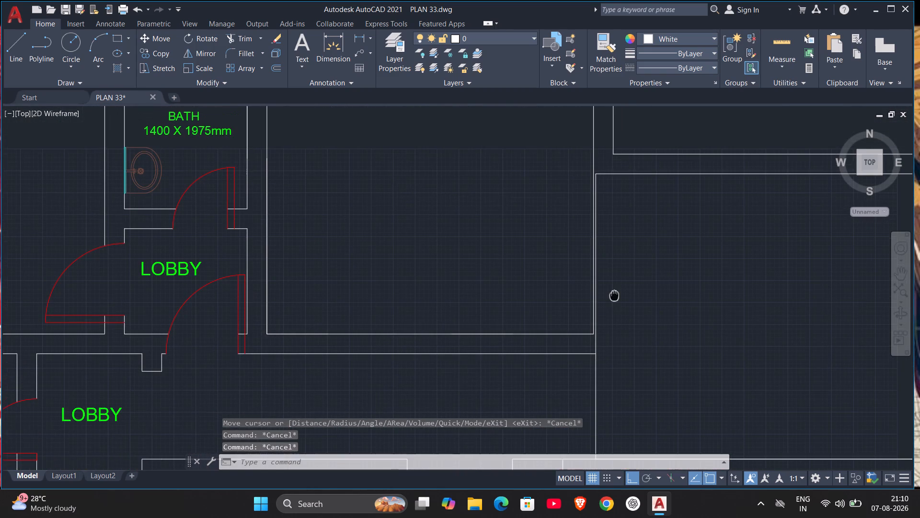
{"action": "middle_click_drag", "start_coordinate": [613, 298], "coordinate": [607, 280]}
{"action": "right_click_drag", "start_coordinate": [613, 298], "coordinate": [603, 259]}
{"action": "key", "text": "l"}
{"action": "key", "text": "Return"}
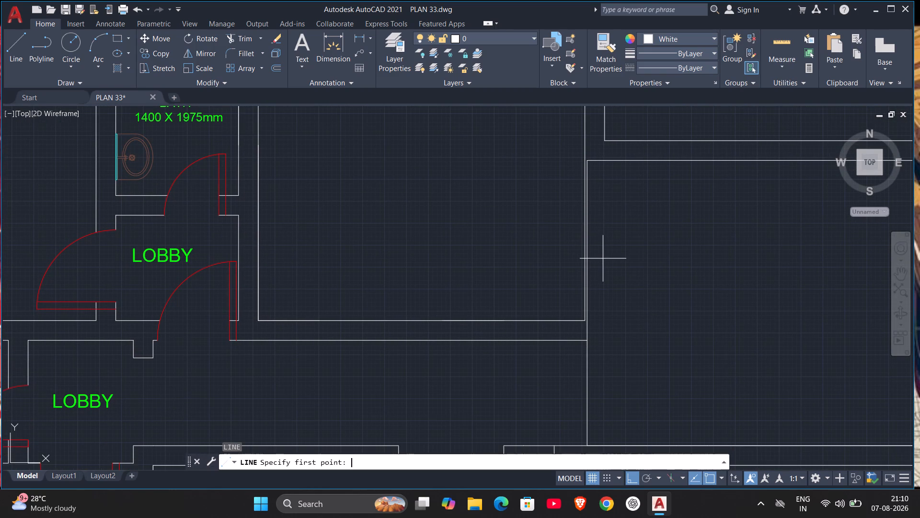
{"action": "right_click_drag", "start_coordinate": [603, 259], "coordinate": [612, 306]}
{"action": "left_click", "coordinate": [605, 142]}
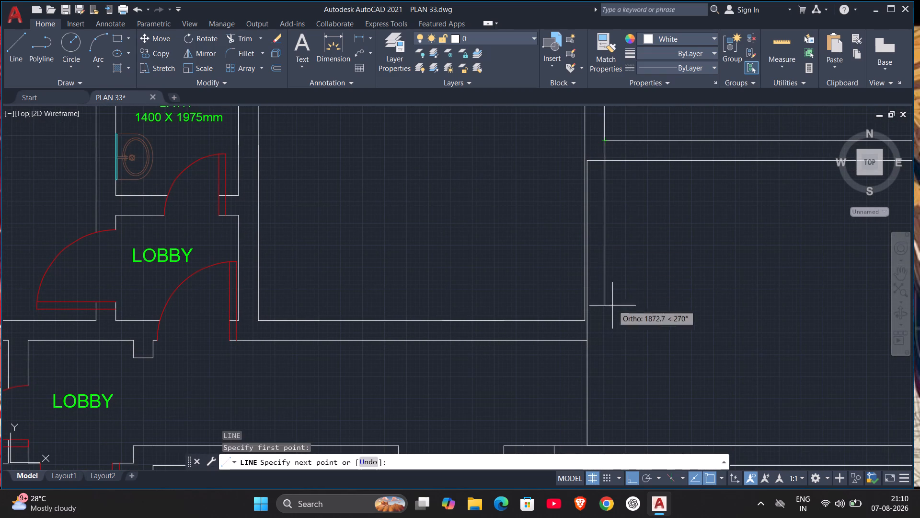
{"action": "right_click_drag", "start_coordinate": [612, 306], "coordinate": [602, 260]}
{"action": "middle_click_drag", "start_coordinate": [611, 337], "coordinate": [611, 155]}
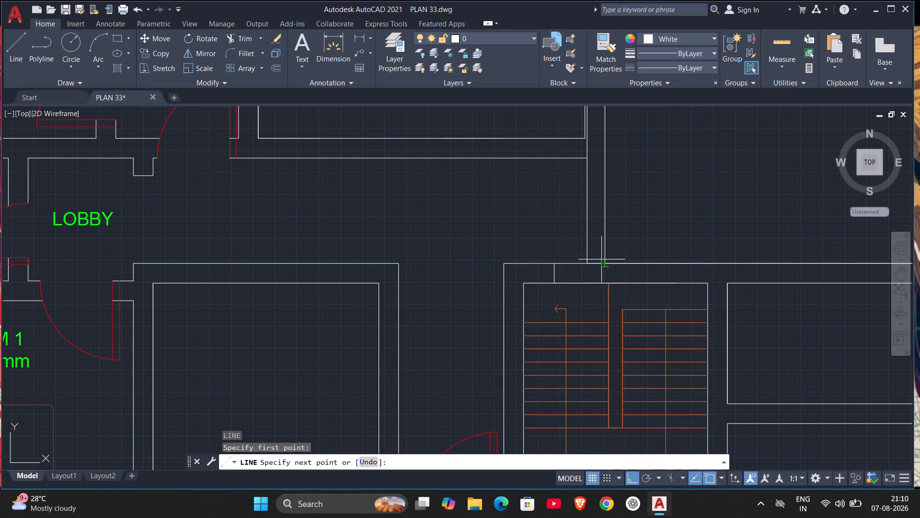
{"action": "right_click_drag", "start_coordinate": [602, 260], "coordinate": [627, 304]}
{"action": "left_click", "coordinate": [602, 260]}
{"action": "key", "text": "Escape"}
Trim the 3800-wide room's original west edge above the corridor's north wall line.
{"action": "middle_click_drag", "start_coordinate": [623, 181], "coordinate": [627, 304]}
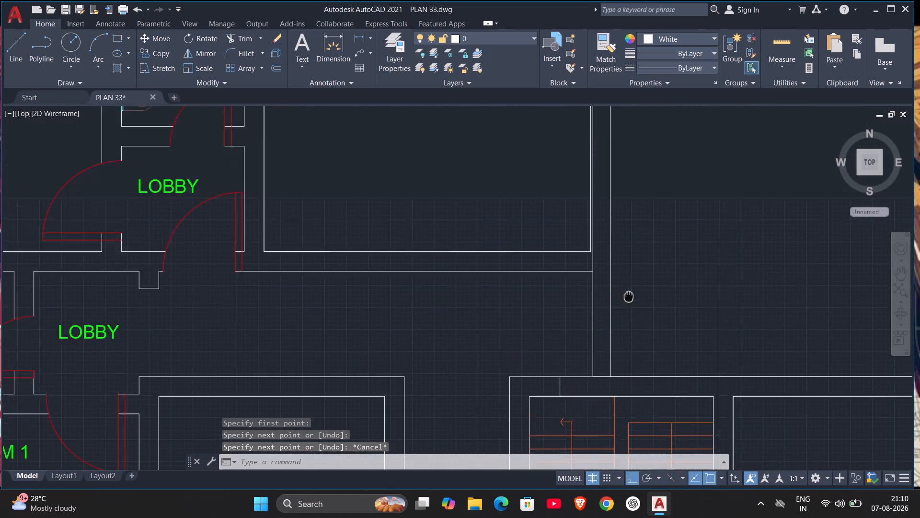
{"action": "middle_click_drag", "start_coordinate": [627, 304], "coordinate": [621, 328]}
{"action": "right_click_drag", "start_coordinate": [627, 304], "coordinate": [603, 266]}
{"action": "scroll", "coordinate": [603, 274], "scroll_direction": "up", "scroll_amount": 3}
{"action": "middle_click", "coordinate": [603, 266]}
{"action": "scroll", "coordinate": [603, 266], "scroll_direction": "down", "scroll_amount": 3}
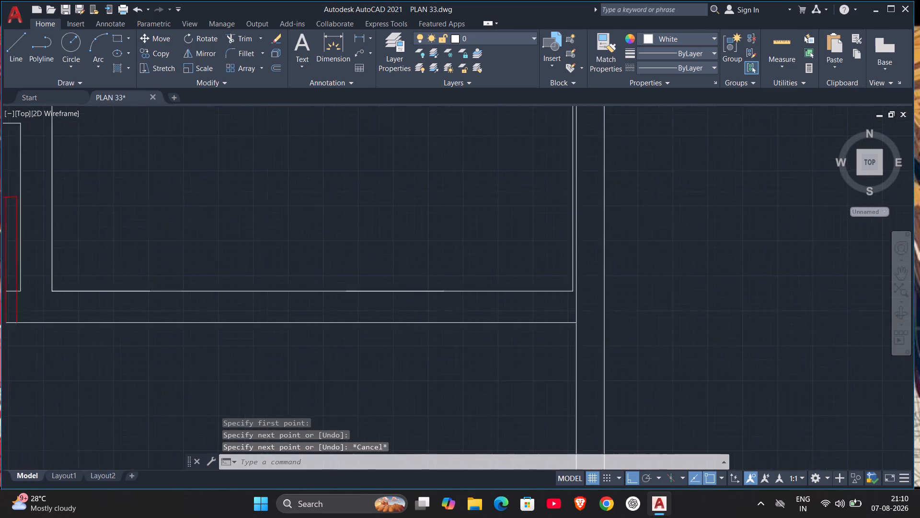
{"action": "scroll", "coordinate": [603, 266], "scroll_direction": "down", "scroll_amount": 1}
{"action": "right_click_drag", "start_coordinate": [603, 266], "coordinate": [604, 259]}
{"action": "scroll", "coordinate": [604, 260], "scroll_direction": "up", "scroll_amount": 2}
{"action": "scroll", "coordinate": [604, 259], "scroll_direction": "down", "scroll_amount": 1}
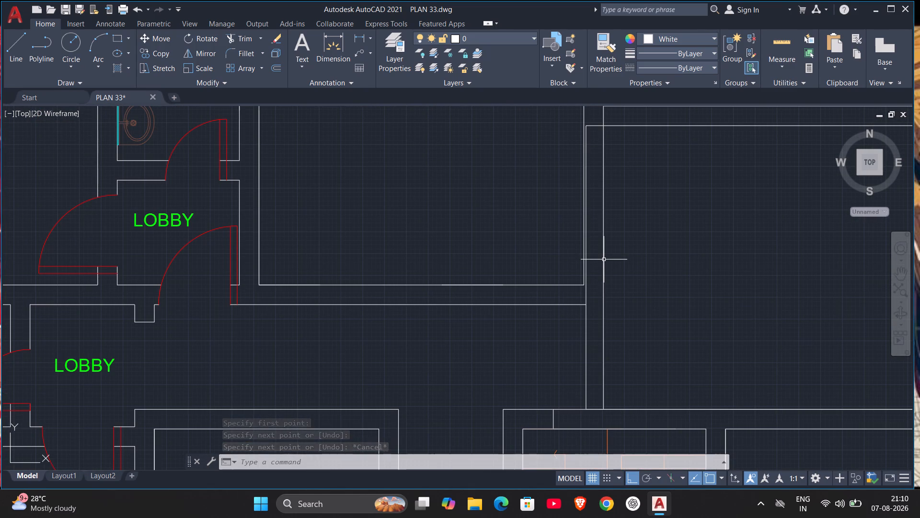
{"action": "right_click_drag", "start_coordinate": [604, 259], "coordinate": [587, 291]}
{"action": "type", "text": "tr"}
{"action": "key", "text": "Return"}
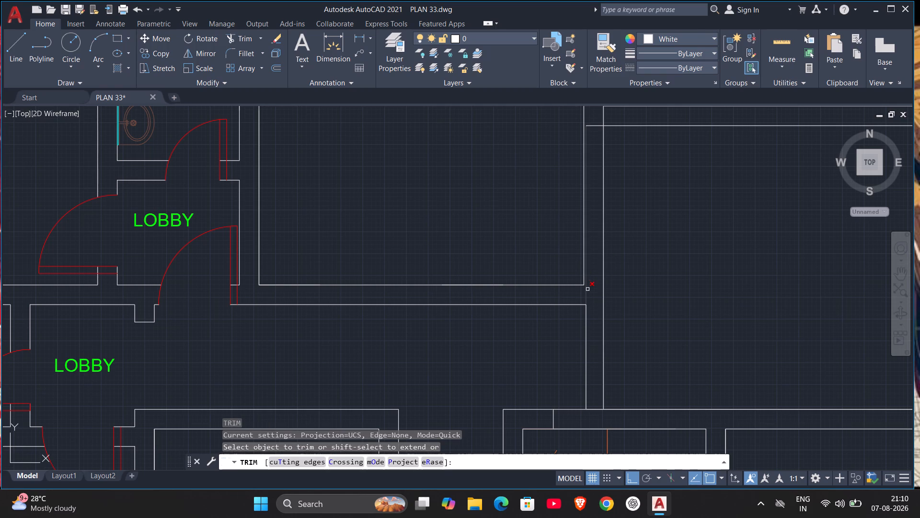
{"action": "right_click_drag", "start_coordinate": [587, 291], "coordinate": [580, 245]}
{"action": "left_click", "coordinate": [587, 292]}
Trim the 3800-wide room's north edge west of the new vertical line, and that line's piece between the north wall's two faces.
{"action": "middle_click_drag", "start_coordinate": [596, 239], "coordinate": [586, 341]}
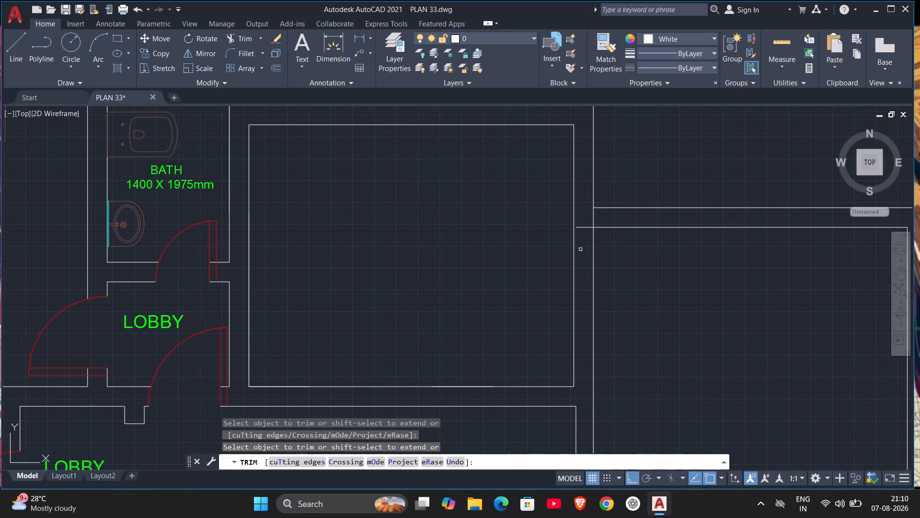
{"action": "right_click_drag", "start_coordinate": [580, 245], "coordinate": [597, 217]}
{"action": "left_click", "coordinate": [585, 227]}
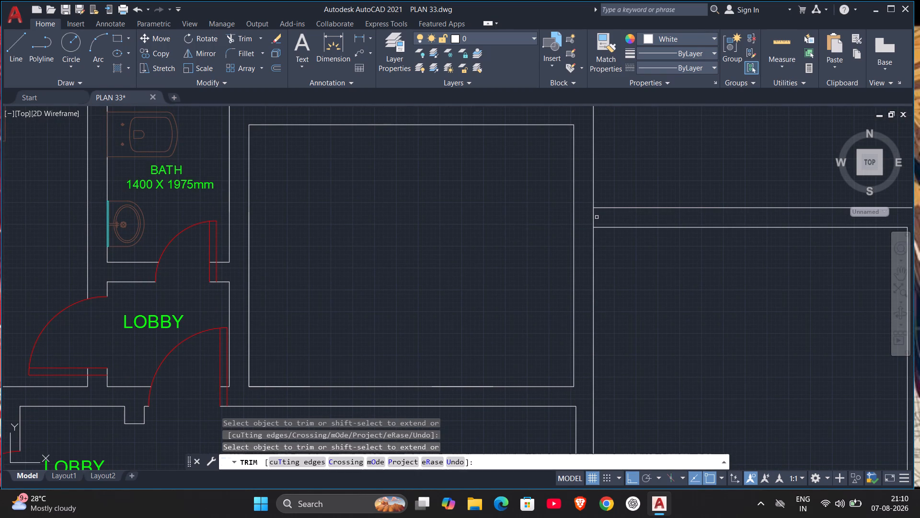
{"action": "right_click_drag", "start_coordinate": [597, 217], "coordinate": [625, 251]}
{"action": "left_click", "coordinate": [594, 219]}
{"action": "scroll", "coordinate": [639, 218], "scroll_direction": "down", "scroll_amount": 2}
{"action": "middle_click_drag", "start_coordinate": [656, 284], "coordinate": [640, 255]}
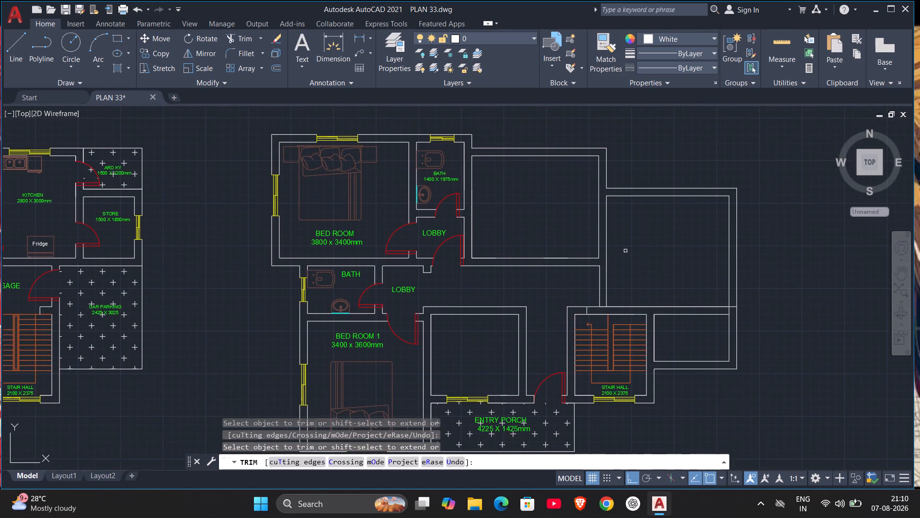
{"action": "right_click_drag", "start_coordinate": [625, 251], "coordinate": [624, 253]}
{"action": "scroll", "coordinate": [625, 251], "scroll_direction": "up", "scroll_amount": 1}
{"action": "key", "text": "Escape"}
{"action": "scroll", "coordinate": [624, 253], "scroll_direction": "down", "scroll_amount": 1}
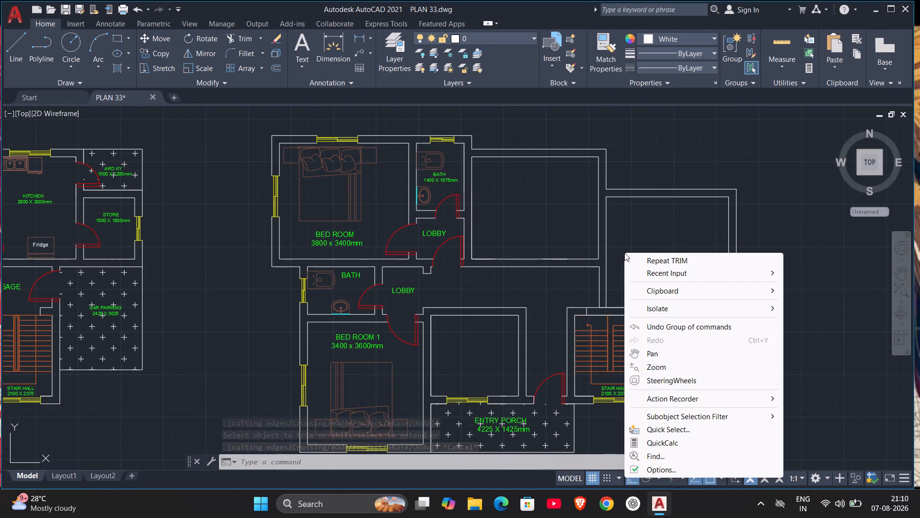
{"action": "left_click", "coordinate": [724, 142]}
{"action": "key", "text": "Escape"}
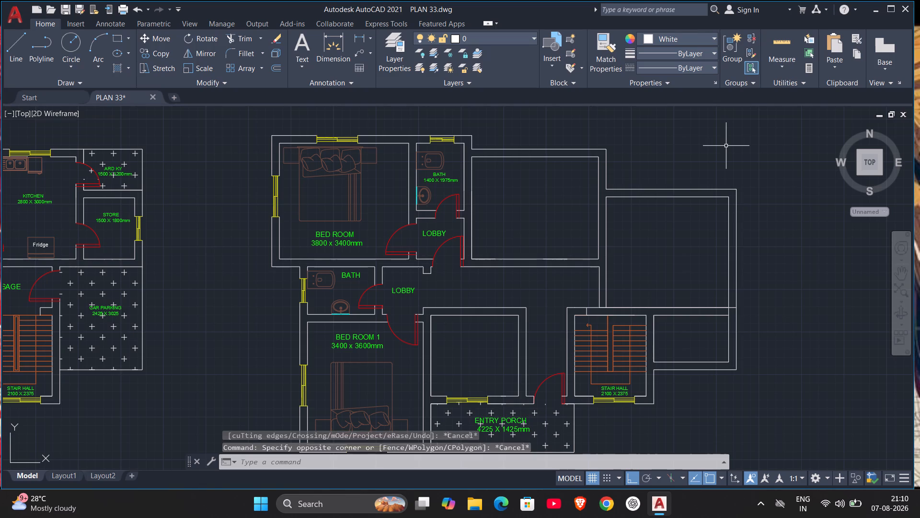
Draw a line east from the outer northeast corner of the room beside the bath, about 3825 long, and down to the 3800-wide room's outer northeast corner.
{"action": "middle_click_drag", "start_coordinate": [728, 147], "coordinate": [690, 208]}
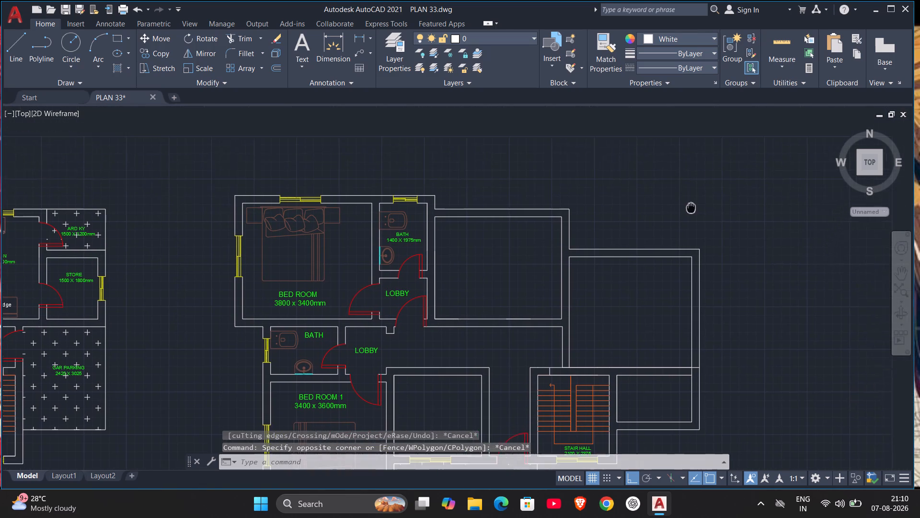
{"action": "middle_click_drag", "start_coordinate": [690, 208], "coordinate": [754, 176]}
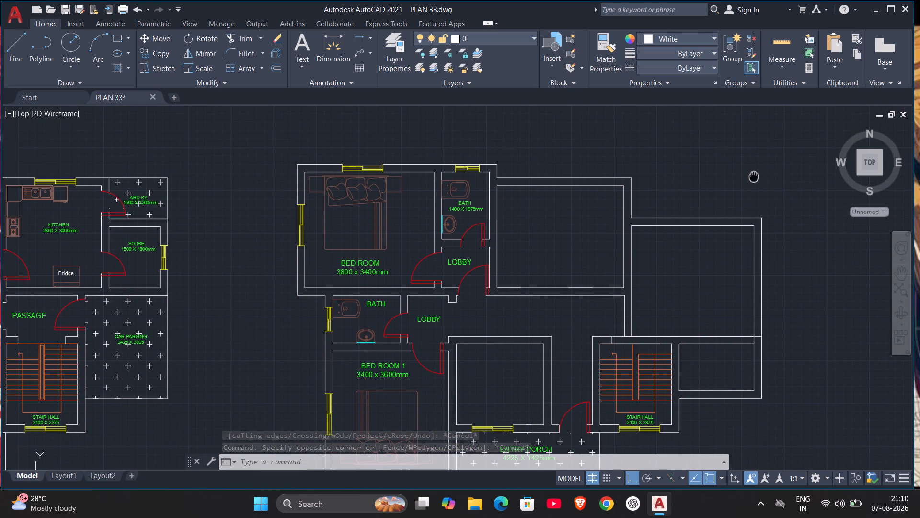
{"action": "middle_click_drag", "start_coordinate": [754, 176], "coordinate": [670, 241]}
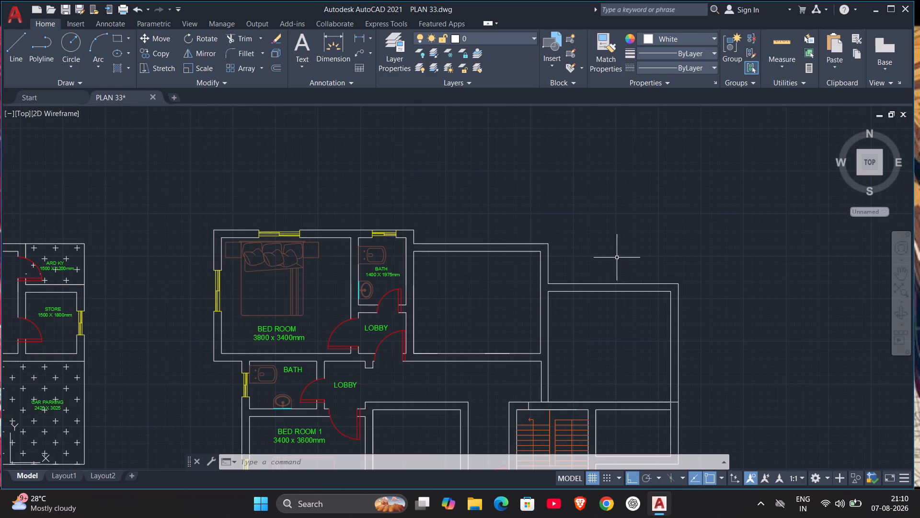
{"action": "key", "text": "l"}
{"action": "key", "text": "Return"}
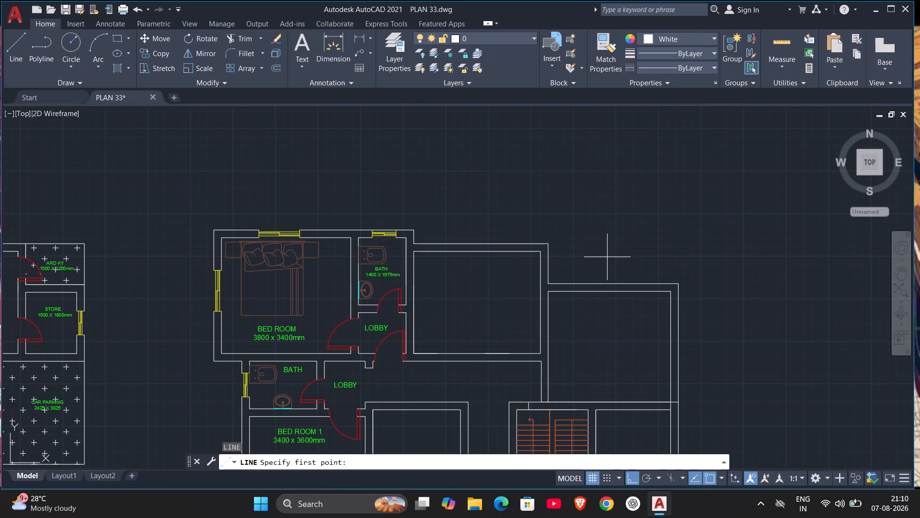
{"action": "left_click", "coordinate": [550, 243]}
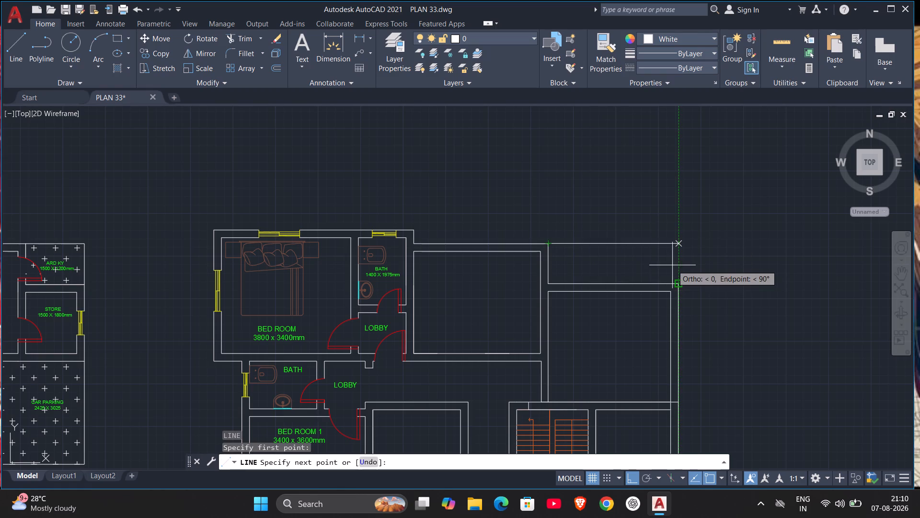
{"action": "left_click", "coordinate": [679, 244]}
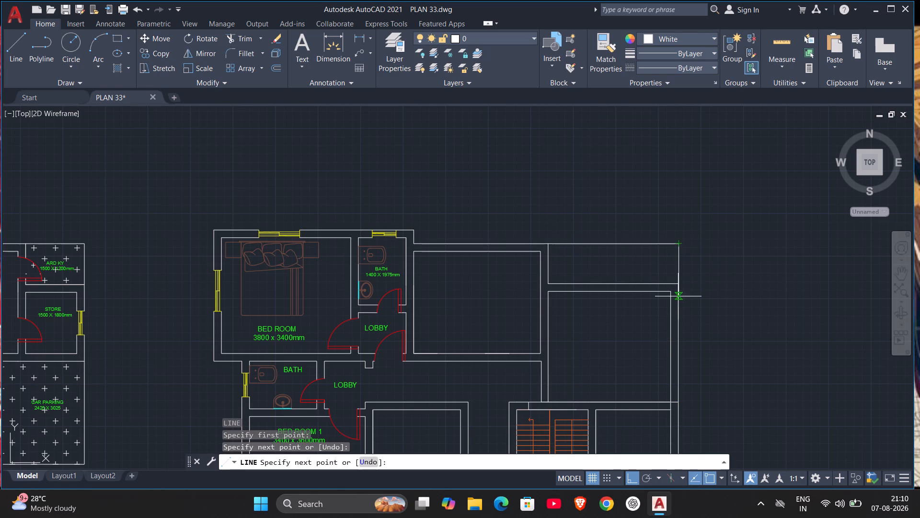
{"action": "left_click", "coordinate": [678, 284]}
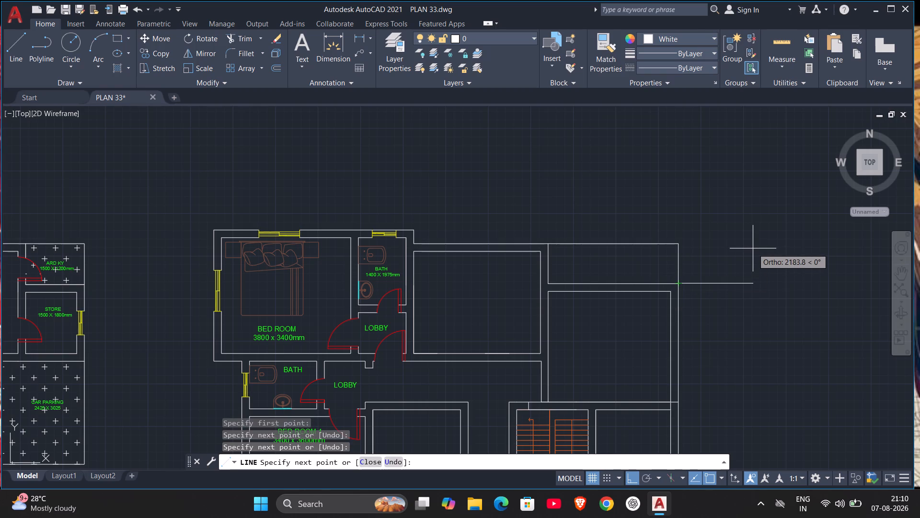
{"action": "key", "text": "Escape"}
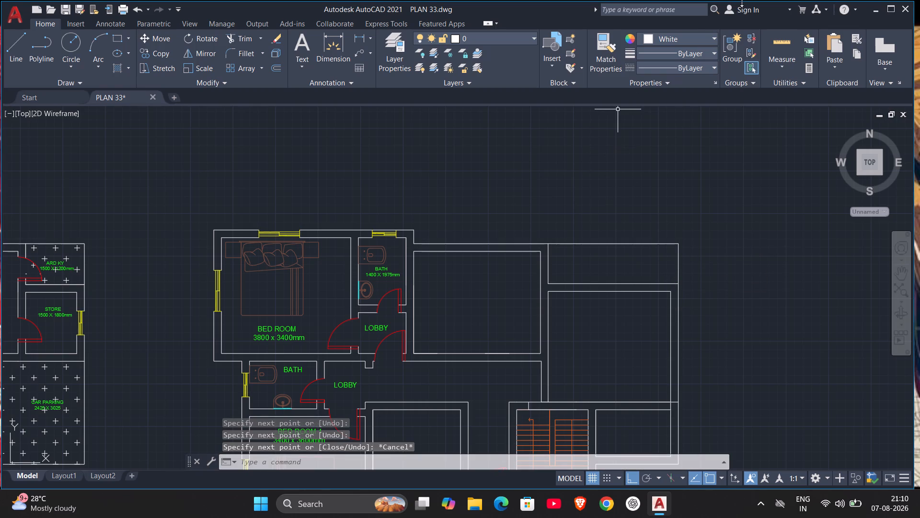
Measure the length of the new north line above the 3800-wide room.
{"action": "left_click", "coordinate": [792, 43]}
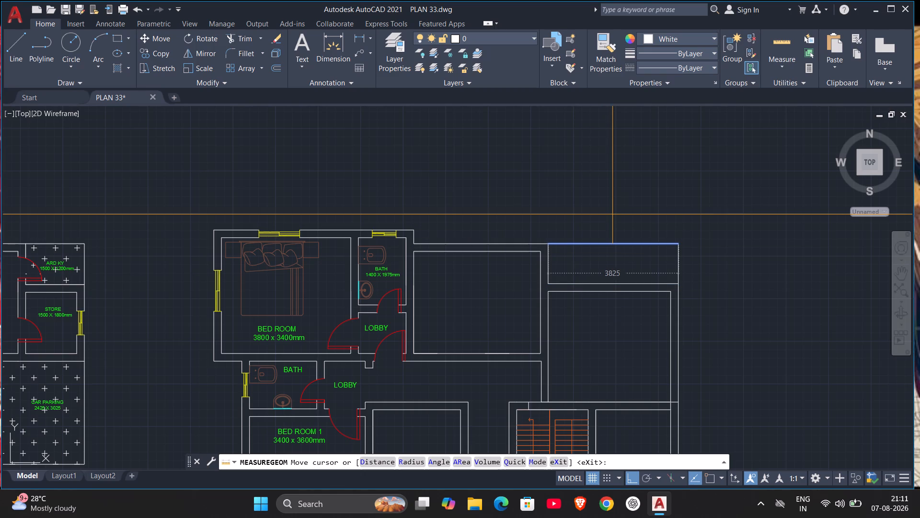
{"action": "key", "text": "Escape"}
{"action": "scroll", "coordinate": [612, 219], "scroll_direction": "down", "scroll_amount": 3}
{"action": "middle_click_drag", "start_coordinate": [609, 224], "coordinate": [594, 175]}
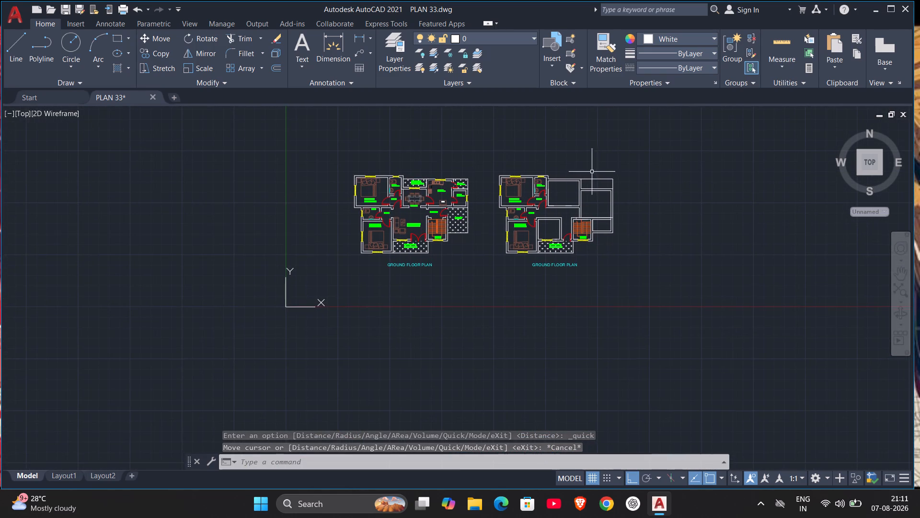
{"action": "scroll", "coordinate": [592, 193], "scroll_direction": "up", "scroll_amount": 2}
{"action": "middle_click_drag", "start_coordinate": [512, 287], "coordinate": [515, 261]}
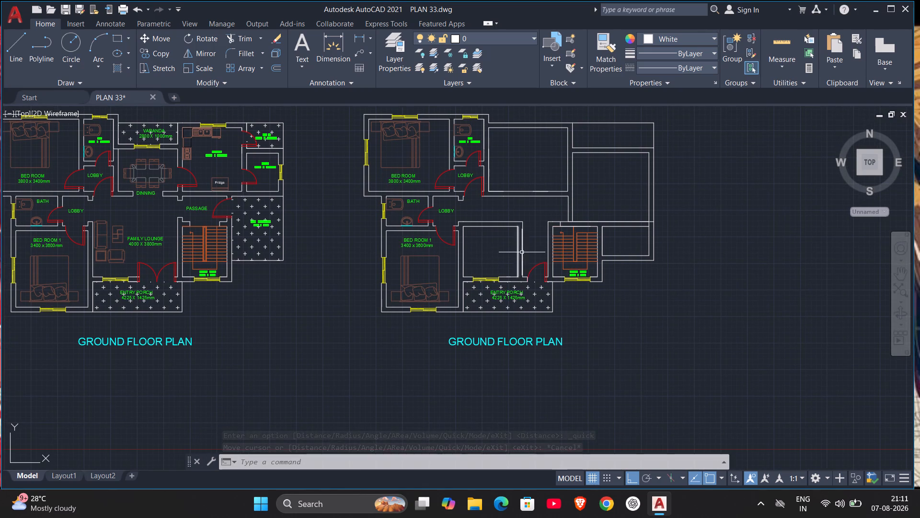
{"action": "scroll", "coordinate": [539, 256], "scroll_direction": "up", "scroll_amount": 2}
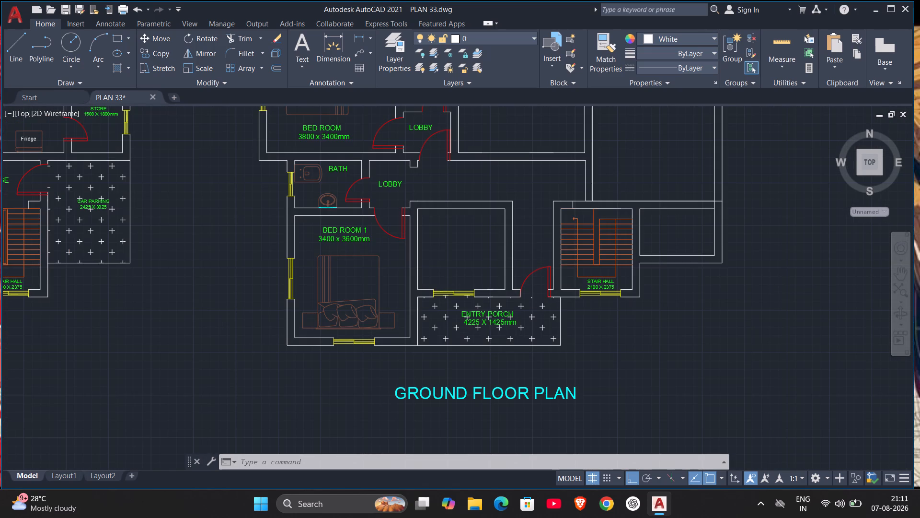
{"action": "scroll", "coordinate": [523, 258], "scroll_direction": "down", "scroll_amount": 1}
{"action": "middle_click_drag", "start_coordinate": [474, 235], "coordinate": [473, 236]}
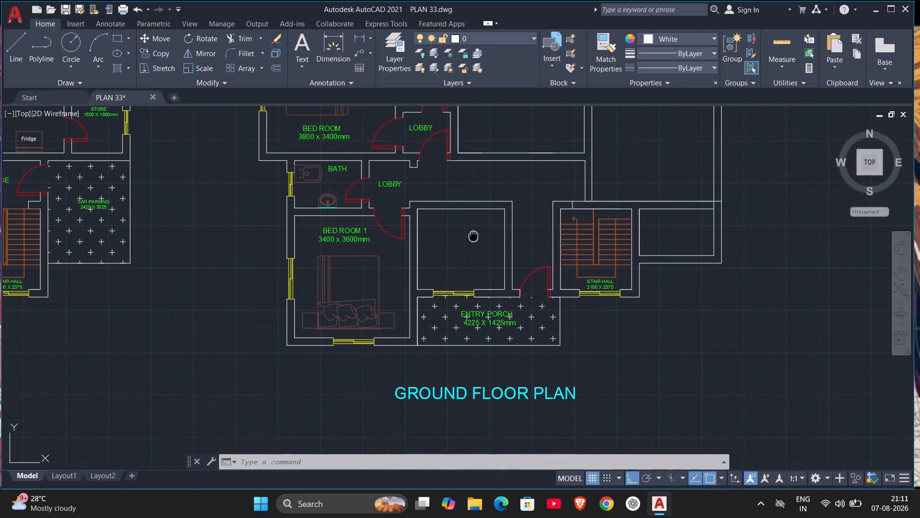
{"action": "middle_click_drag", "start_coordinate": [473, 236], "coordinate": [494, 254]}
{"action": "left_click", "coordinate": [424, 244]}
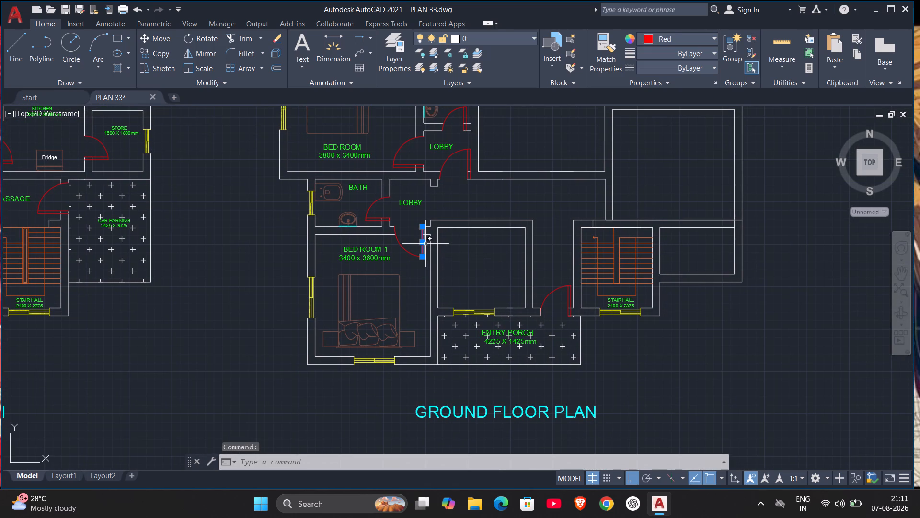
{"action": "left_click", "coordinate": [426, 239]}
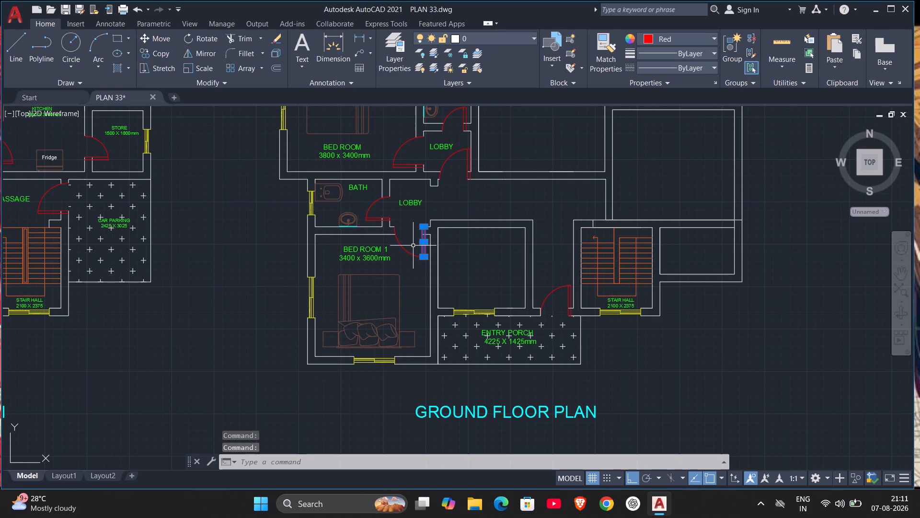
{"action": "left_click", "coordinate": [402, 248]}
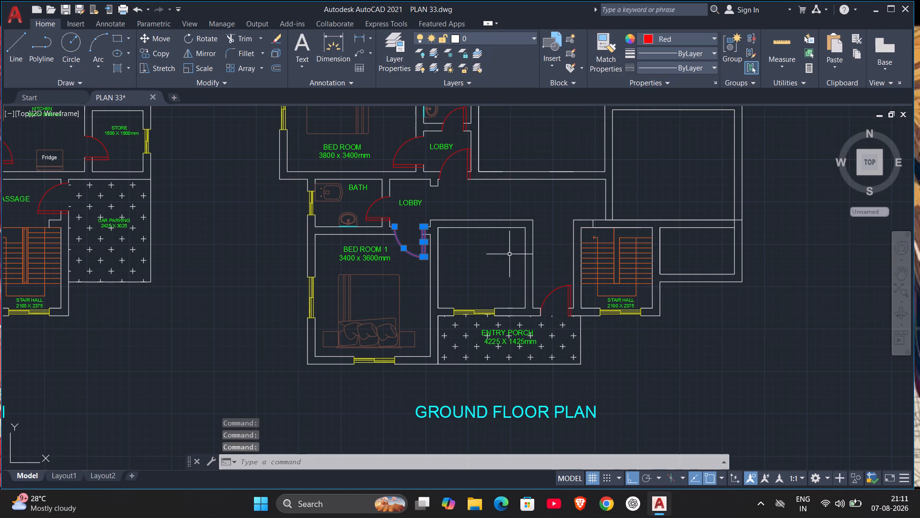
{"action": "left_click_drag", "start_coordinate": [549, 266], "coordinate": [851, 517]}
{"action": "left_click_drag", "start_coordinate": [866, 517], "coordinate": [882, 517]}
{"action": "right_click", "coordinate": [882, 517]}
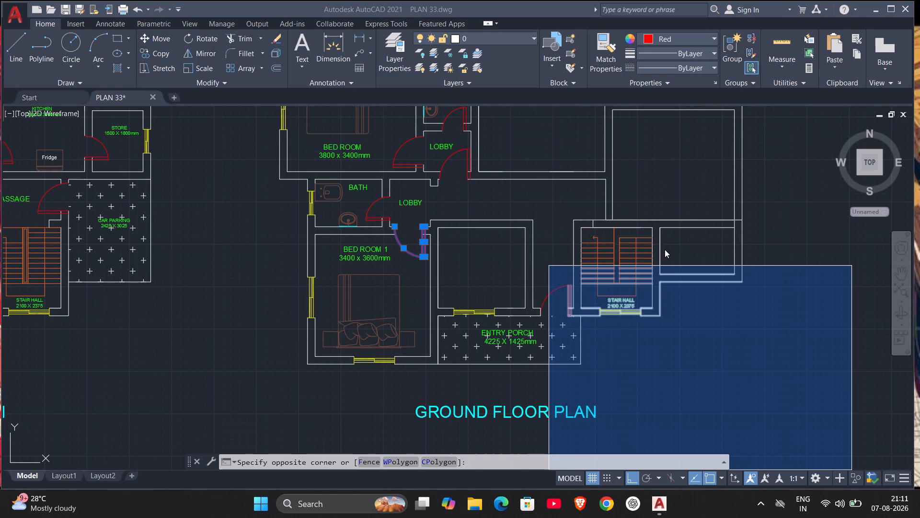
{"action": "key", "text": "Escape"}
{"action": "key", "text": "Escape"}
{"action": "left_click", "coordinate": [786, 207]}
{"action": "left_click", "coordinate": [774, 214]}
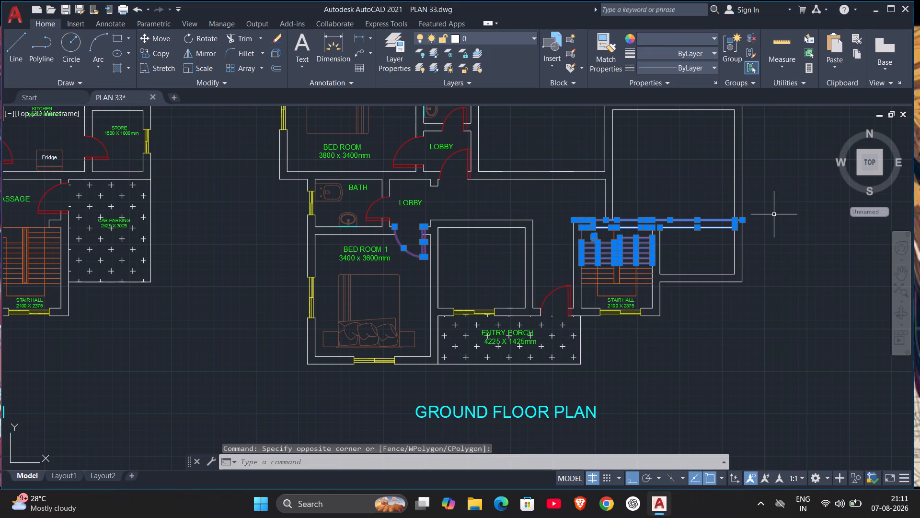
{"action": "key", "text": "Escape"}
Copy the Bed Room 1 door from its hinge corner to the outer north wall line of the room above the entry porch, near its east end.
{"action": "scroll", "coordinate": [401, 263], "scroll_direction": "up", "scroll_amount": 3}
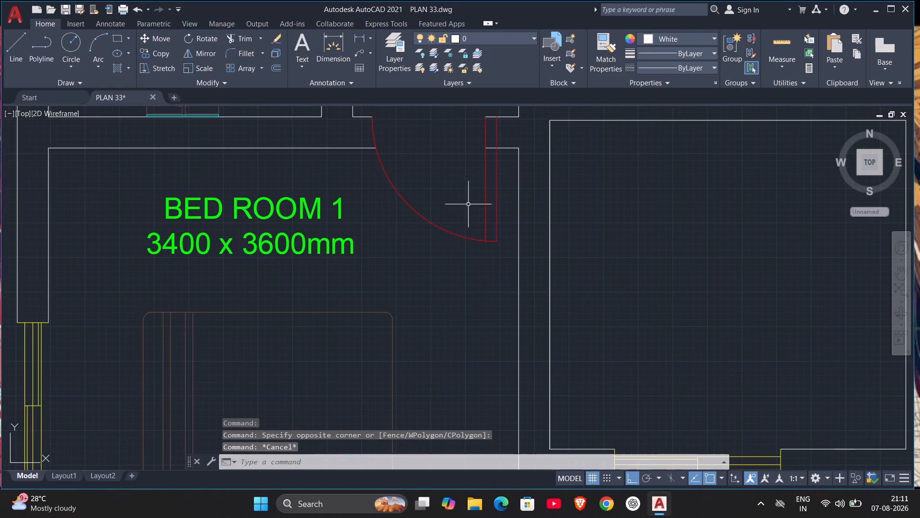
{"action": "middle_click_drag", "start_coordinate": [471, 202], "coordinate": [472, 274]}
{"action": "left_click_drag", "start_coordinate": [504, 256], "coordinate": [491, 269]}
{"action": "left_click", "coordinate": [382, 313]}
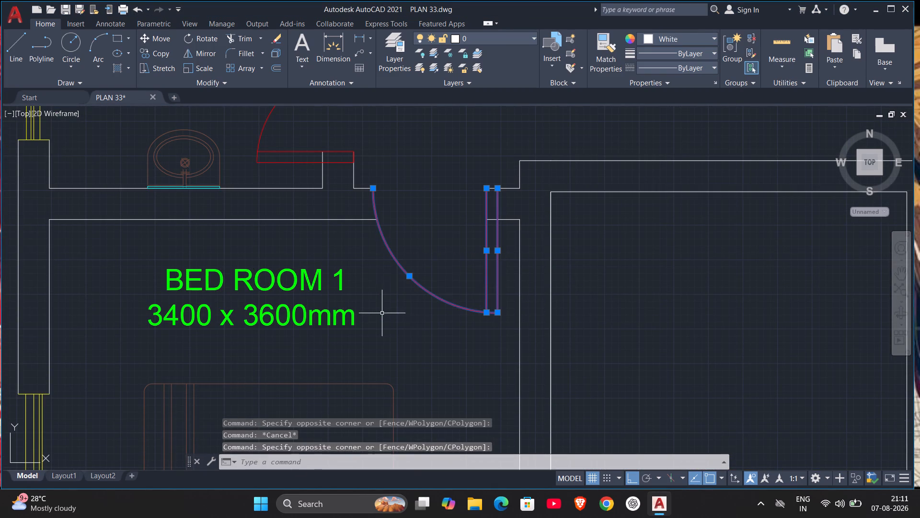
{"action": "type", "text": "co"}
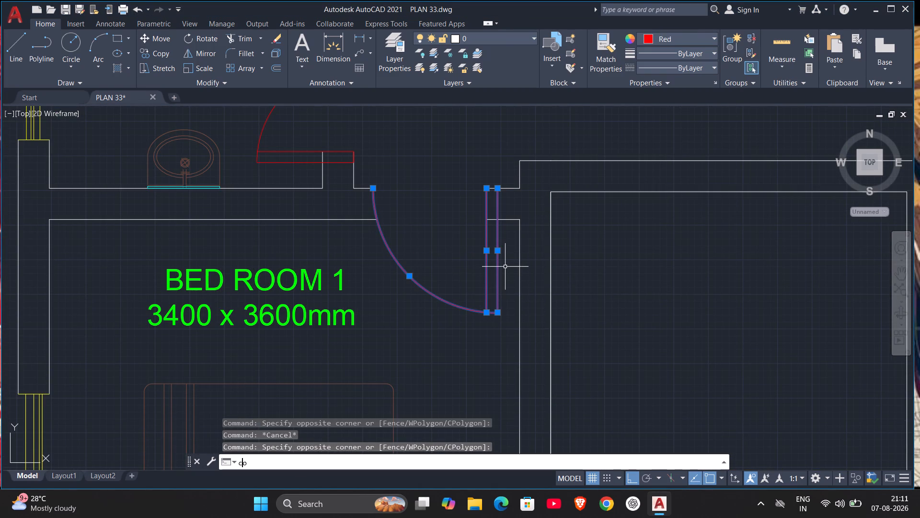
{"action": "key", "text": "Return"}
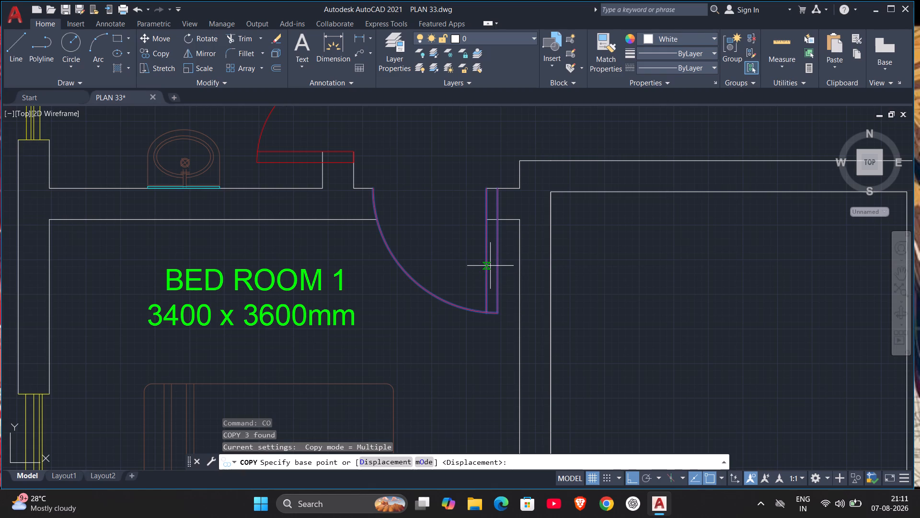
{"action": "type", "text": "co"}
{"action": "key", "text": "Return"}
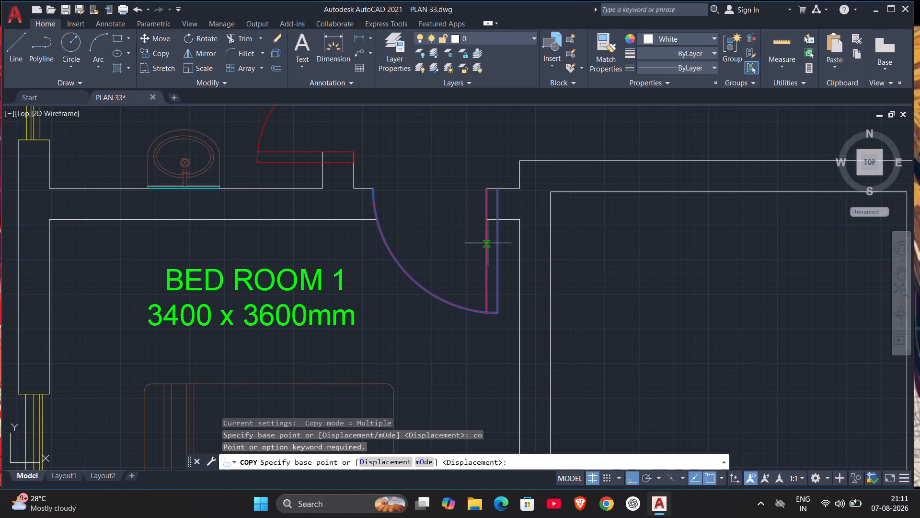
{"action": "left_click", "coordinate": [497, 190]}
{"action": "key", "text": "F8"}
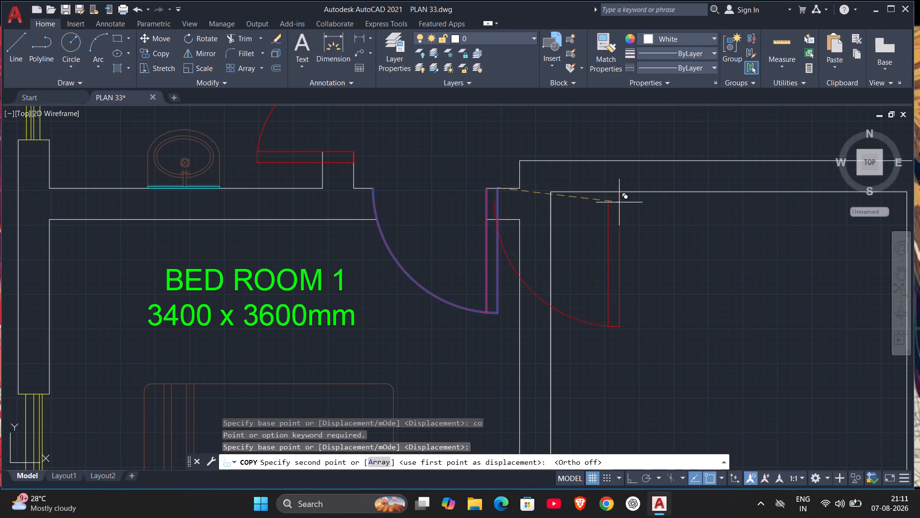
{"action": "scroll", "coordinate": [631, 208], "scroll_direction": "down", "scroll_amount": 2}
{"action": "middle_click_drag", "start_coordinate": [674, 231], "coordinate": [563, 281]}
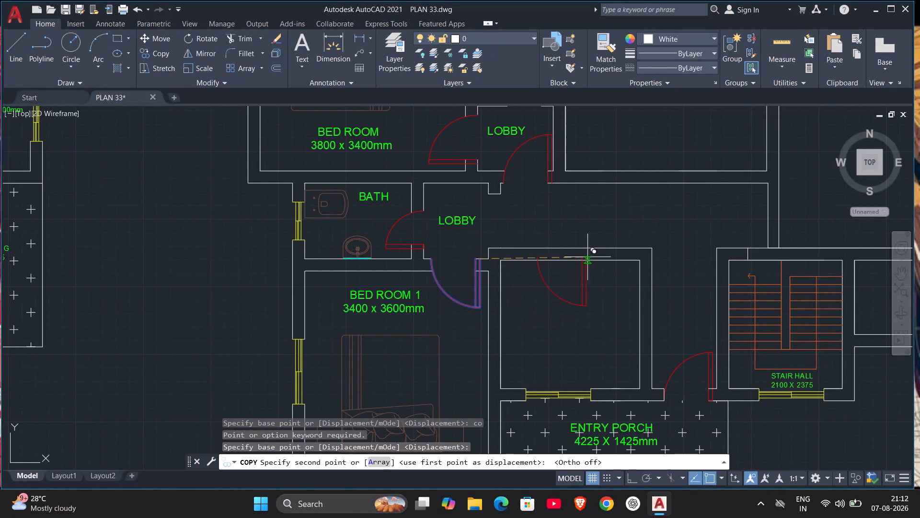
{"action": "scroll", "coordinate": [621, 254], "scroll_direction": "up", "scroll_amount": 3}
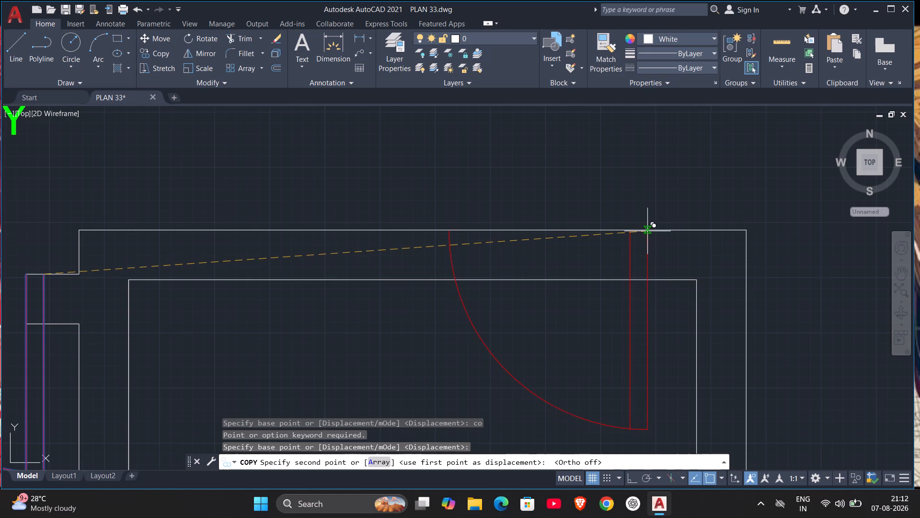
{"action": "left_click", "coordinate": [648, 230]}
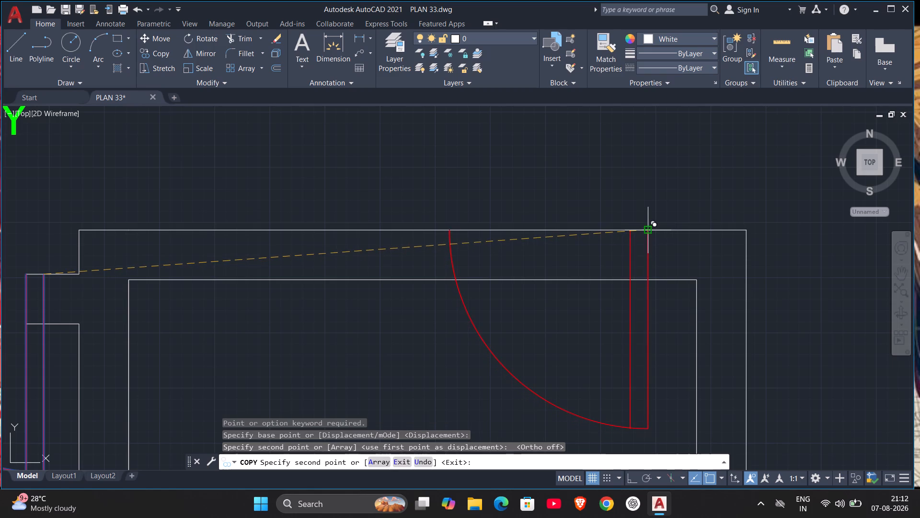
{"action": "scroll", "coordinate": [693, 180], "scroll_direction": "down", "scroll_amount": 5}
{"action": "middle_click_drag", "start_coordinate": [712, 192], "coordinate": [685, 221]}
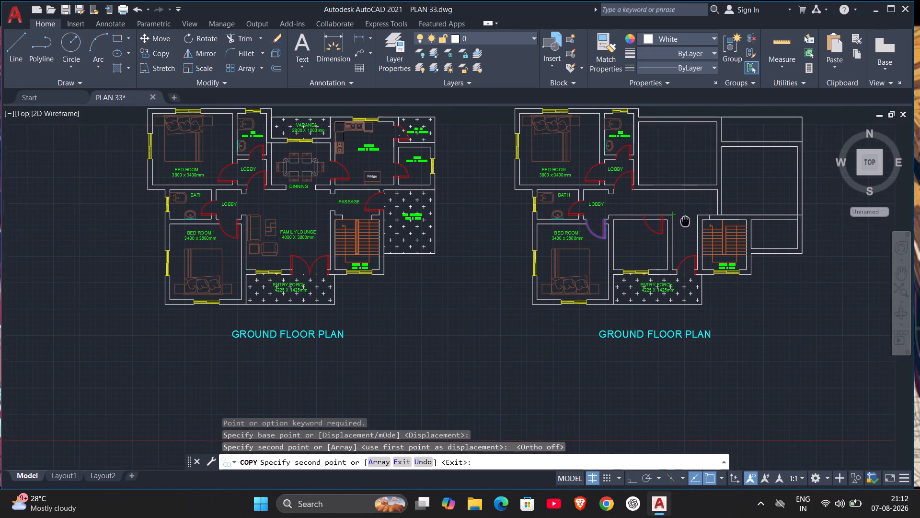
{"action": "middle_click_drag", "start_coordinate": [685, 221], "coordinate": [683, 224]}
{"action": "key", "text": "Escape"}
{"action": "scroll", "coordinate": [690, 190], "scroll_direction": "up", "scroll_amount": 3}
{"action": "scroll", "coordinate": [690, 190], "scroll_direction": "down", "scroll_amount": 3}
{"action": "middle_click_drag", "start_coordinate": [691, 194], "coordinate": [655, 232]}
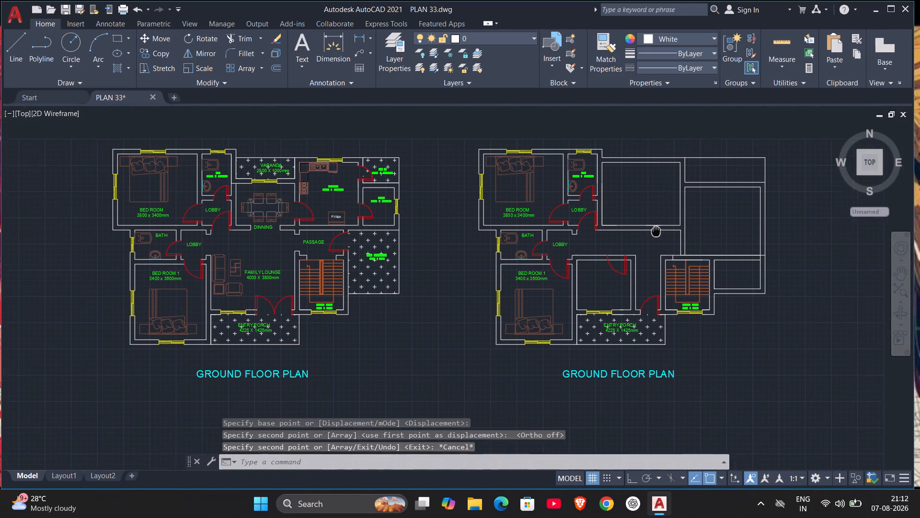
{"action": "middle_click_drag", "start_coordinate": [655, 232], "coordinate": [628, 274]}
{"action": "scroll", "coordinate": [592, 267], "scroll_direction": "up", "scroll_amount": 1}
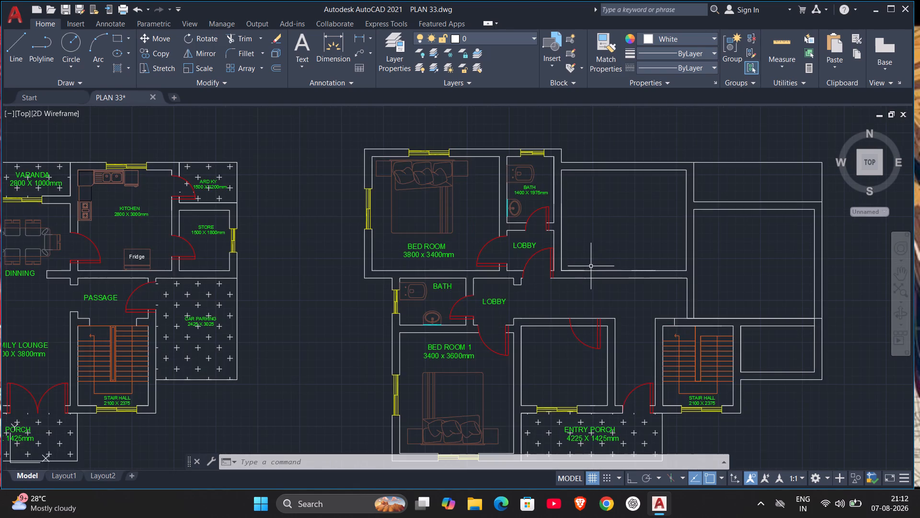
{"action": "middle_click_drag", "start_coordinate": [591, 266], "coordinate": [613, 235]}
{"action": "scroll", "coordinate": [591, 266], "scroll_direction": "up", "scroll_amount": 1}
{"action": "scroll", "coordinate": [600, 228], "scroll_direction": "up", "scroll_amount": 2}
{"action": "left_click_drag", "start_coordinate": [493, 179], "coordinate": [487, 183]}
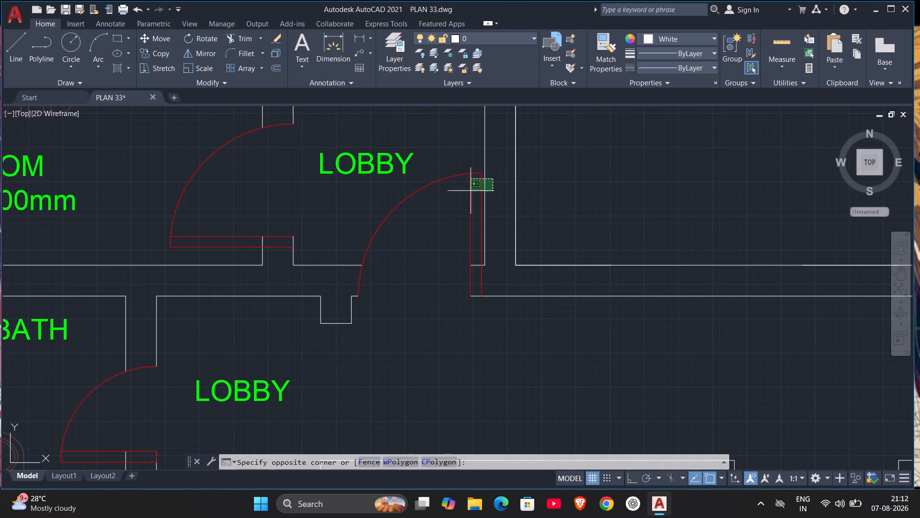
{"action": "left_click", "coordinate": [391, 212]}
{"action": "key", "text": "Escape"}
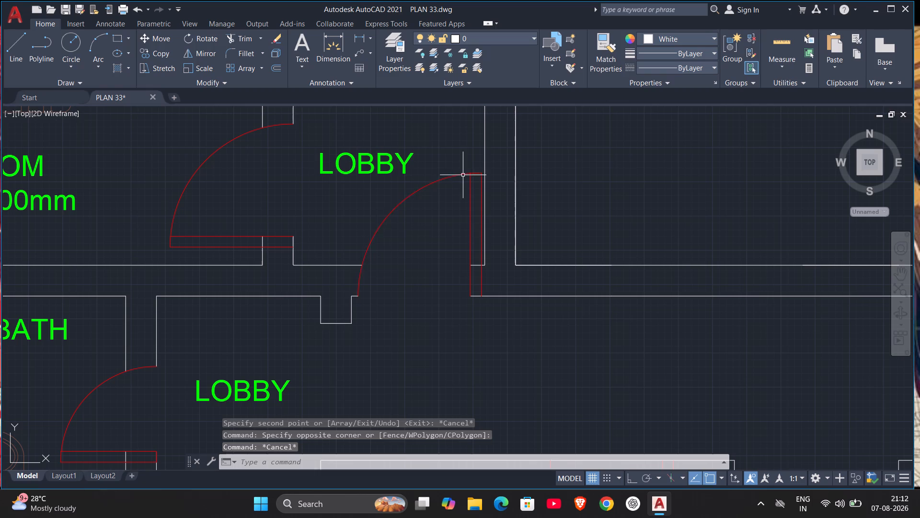
Copy the door in the upper lobby's south wall from its hinge corner into the open middle of the room beside the bath.
{"action": "left_click", "coordinate": [463, 175]}
{"action": "left_click", "coordinate": [470, 182]}
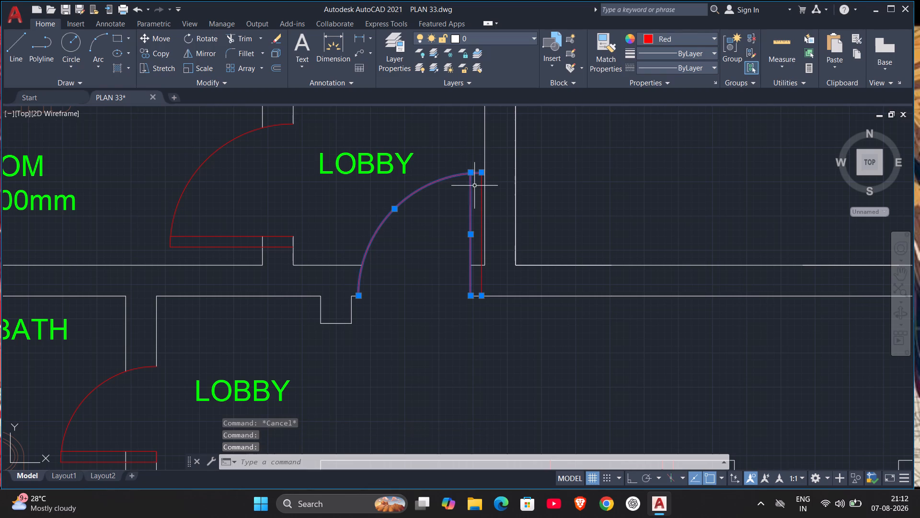
{"action": "left_click", "coordinate": [480, 193]}
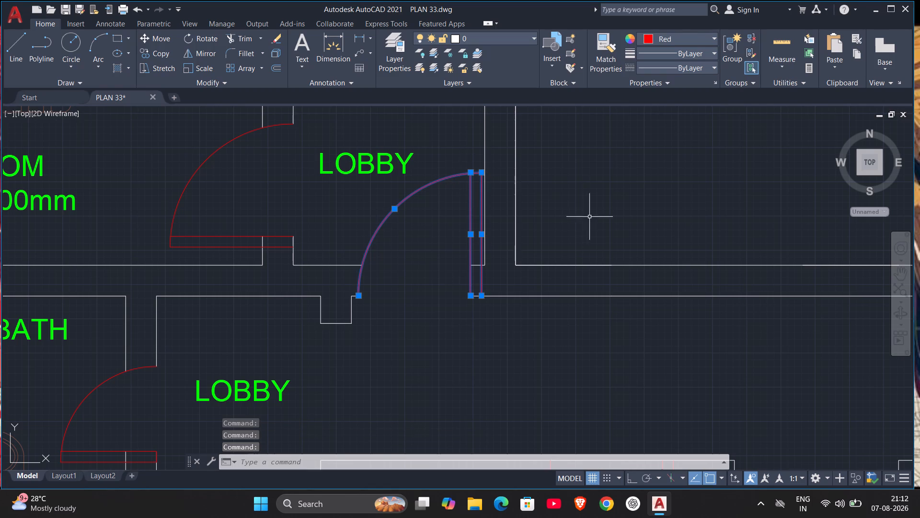
{"action": "key", "text": "c"}
{"action": "key", "text": "o"}
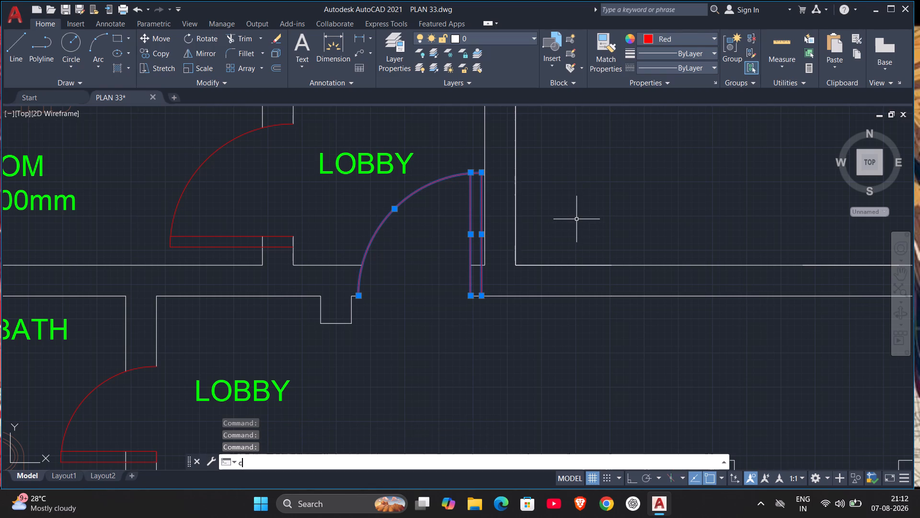
{"action": "key", "text": "Return"}
{"action": "scroll", "coordinate": [491, 271], "scroll_direction": "down", "scroll_amount": 3}
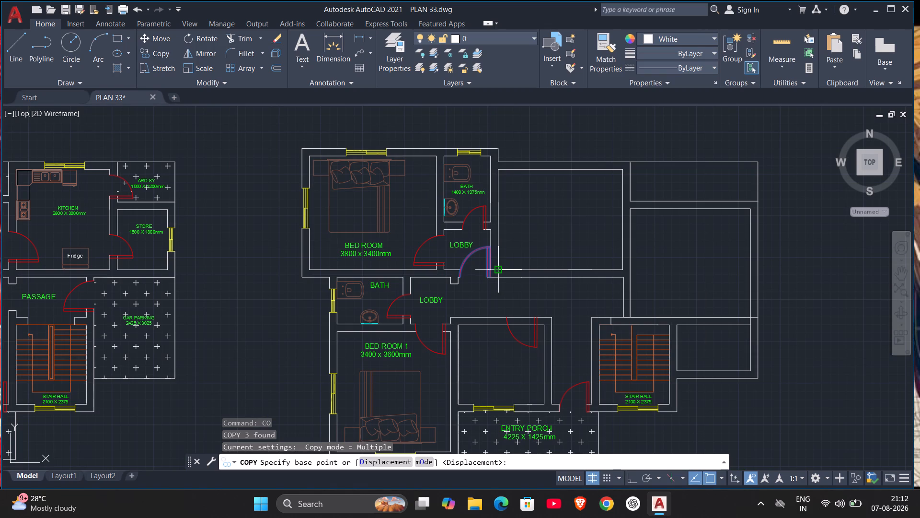
{"action": "scroll", "coordinate": [498, 267], "scroll_direction": "up", "scroll_amount": 4}
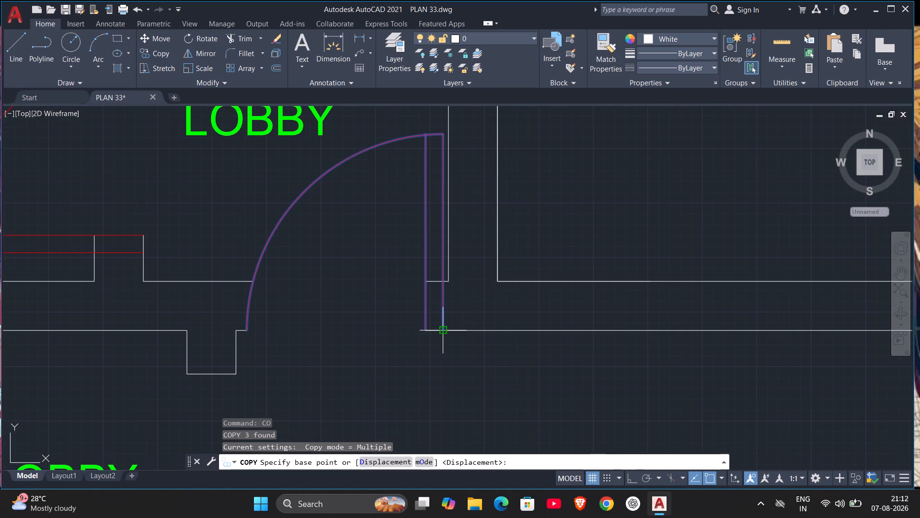
{"action": "left_click", "coordinate": [443, 327]}
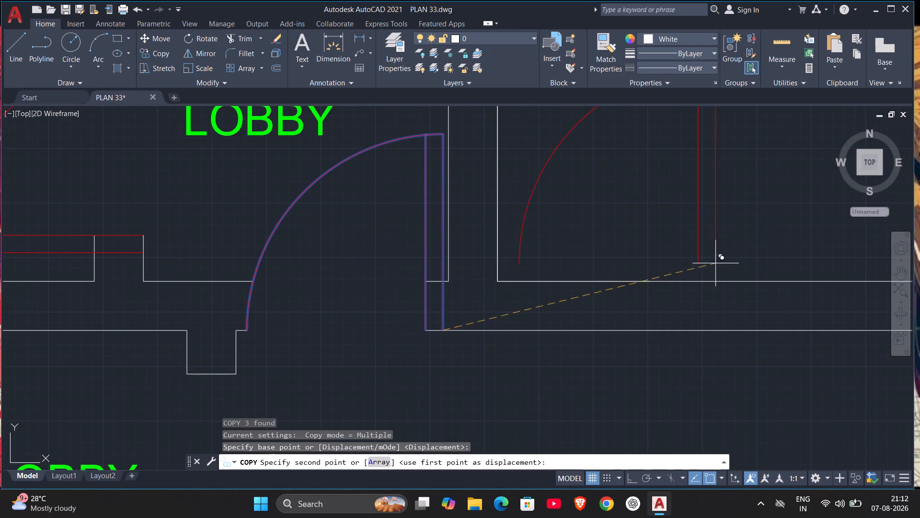
{"action": "scroll", "coordinate": [718, 230], "scroll_direction": "down", "scroll_amount": 2}
{"action": "middle_click_drag", "start_coordinate": [738, 211], "coordinate": [547, 330]}
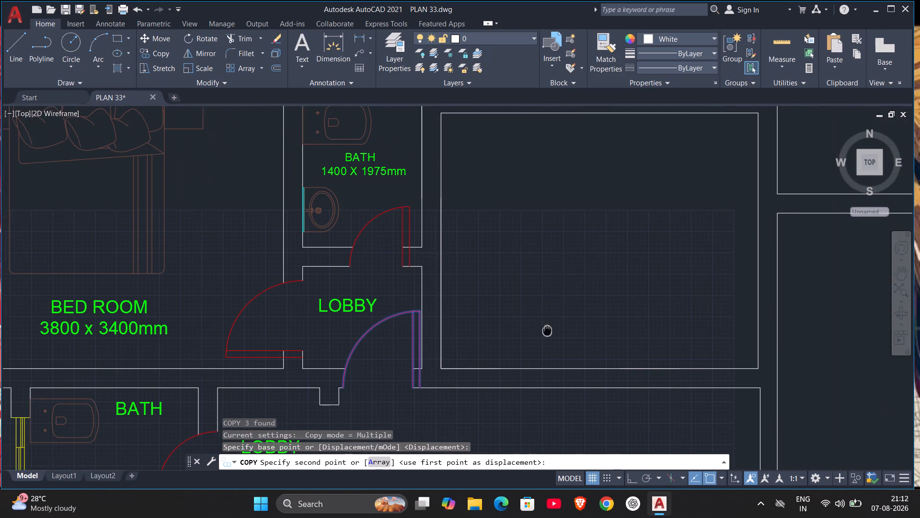
{"action": "middle_click_drag", "start_coordinate": [547, 330], "coordinate": [546, 328]}
{"action": "left_click", "coordinate": [567, 269]}
{"action": "key", "text": "Escape"}
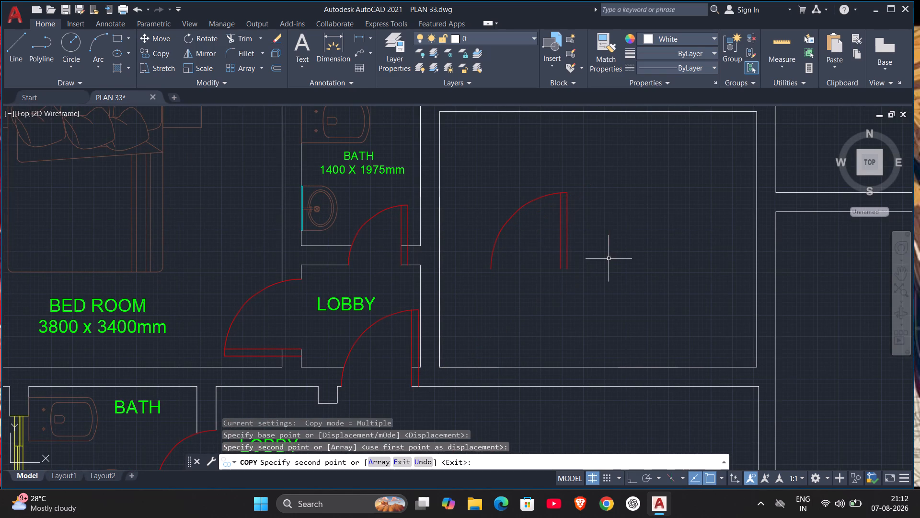
Mirror the copied door about a vertical line just east of it, keeping the source door.
{"action": "left_click_drag", "start_coordinate": [468, 172], "coordinate": [493, 206]}
{"action": "left_click", "coordinate": [644, 298]}
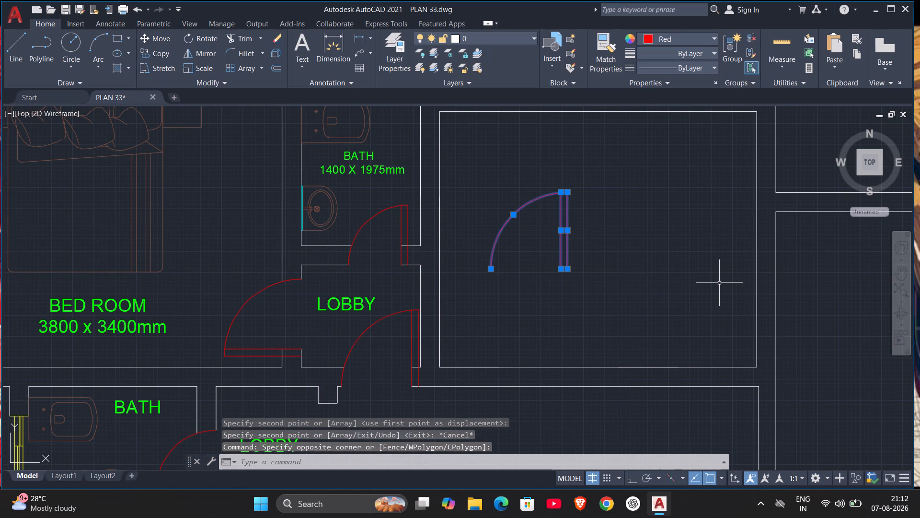
{"action": "type", "text": "mi"}
{"action": "key", "text": "Return"}
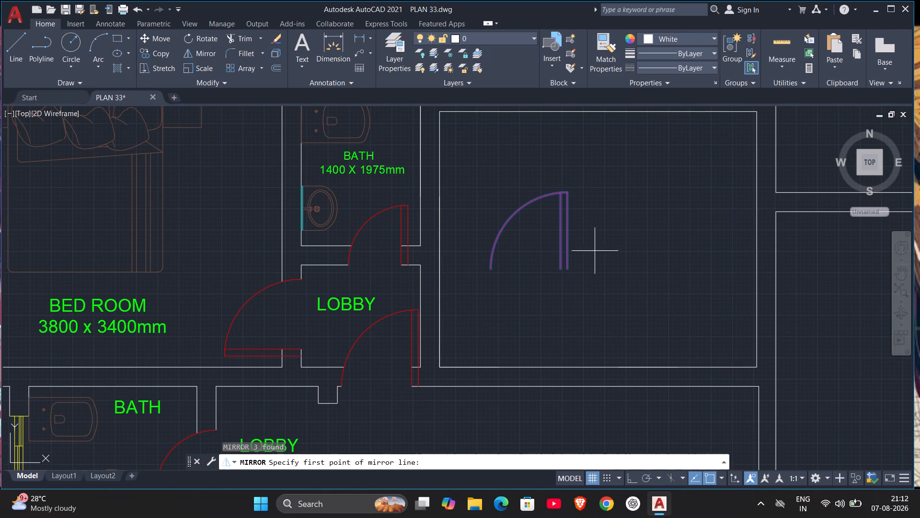
{"action": "left_click_drag", "start_coordinate": [586, 178], "coordinate": [586, 210]}
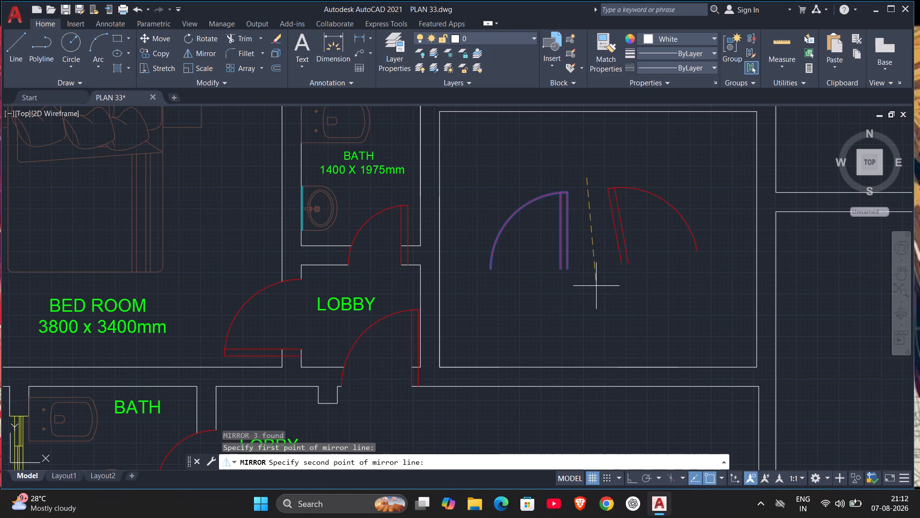
{"action": "key", "text": "F8"}
{"action": "left_click", "coordinate": [596, 288]}
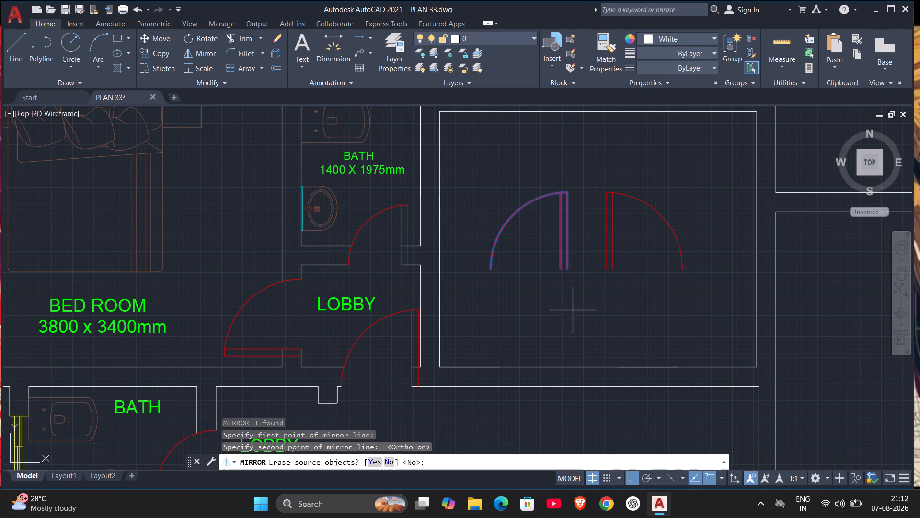
{"action": "left_click", "coordinate": [386, 461]}
Copy the mirrored door from its hinge corner onto the outer south wall line of the room beside the bath, near its west end.
{"action": "left_click_drag", "start_coordinate": [597, 179], "coordinate": [627, 225]}
{"action": "left_click", "coordinate": [697, 312]}
{"action": "type", "text": "co"}
{"action": "key", "text": "Return"}
{"action": "left_click", "coordinate": [602, 269]}
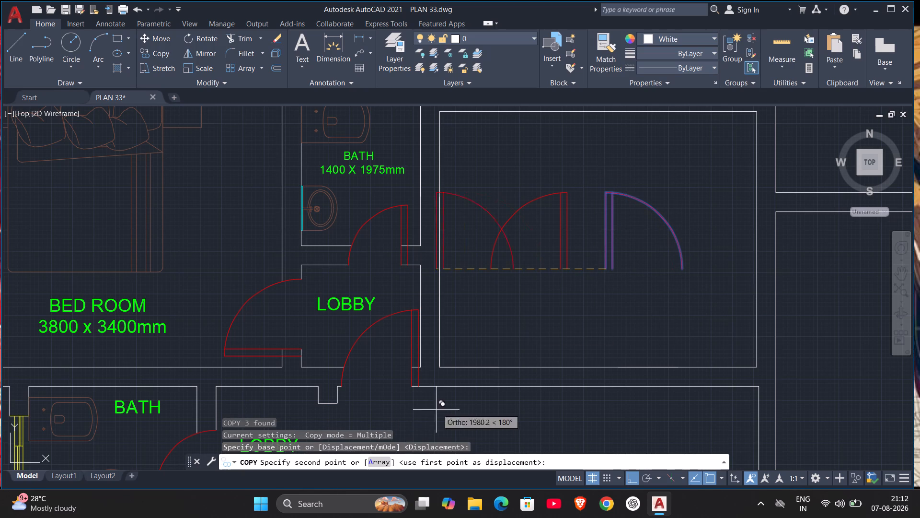
{"action": "key", "text": "F8"}
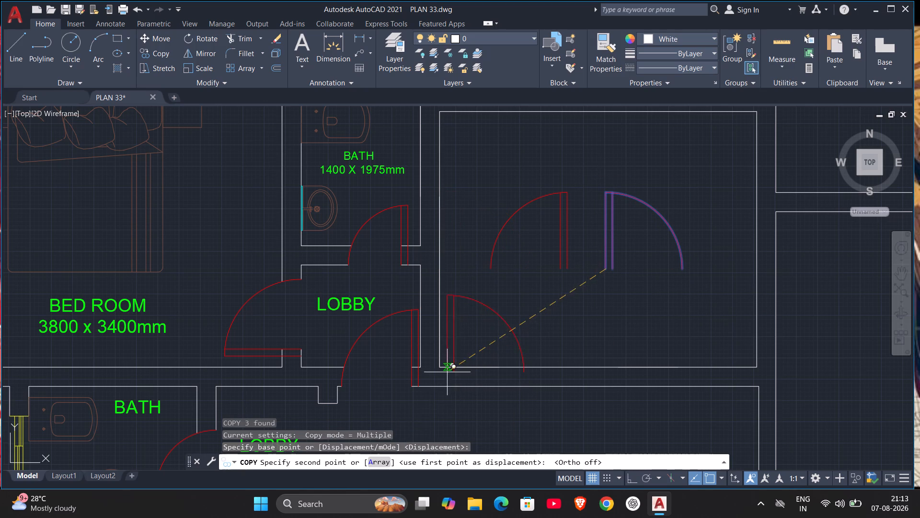
{"action": "scroll", "coordinate": [461, 388], "scroll_direction": "up", "scroll_amount": 3}
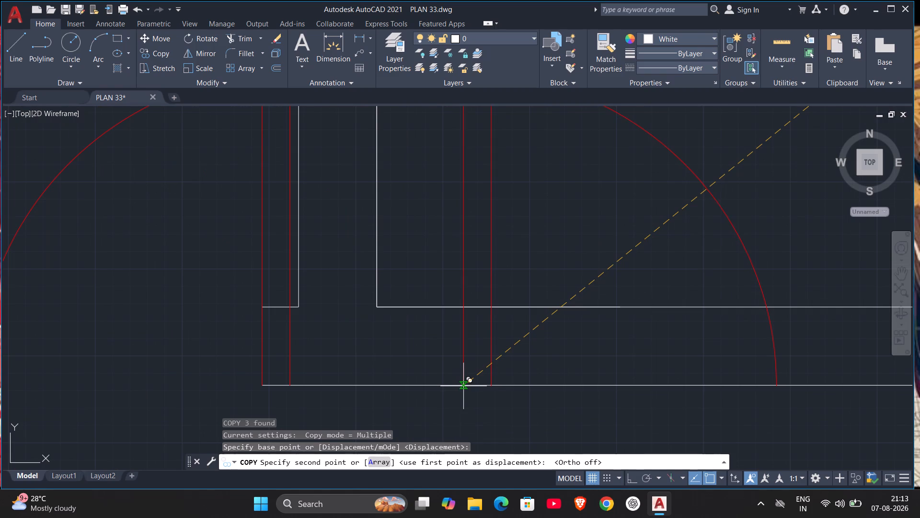
{"action": "left_click", "coordinate": [462, 385]}
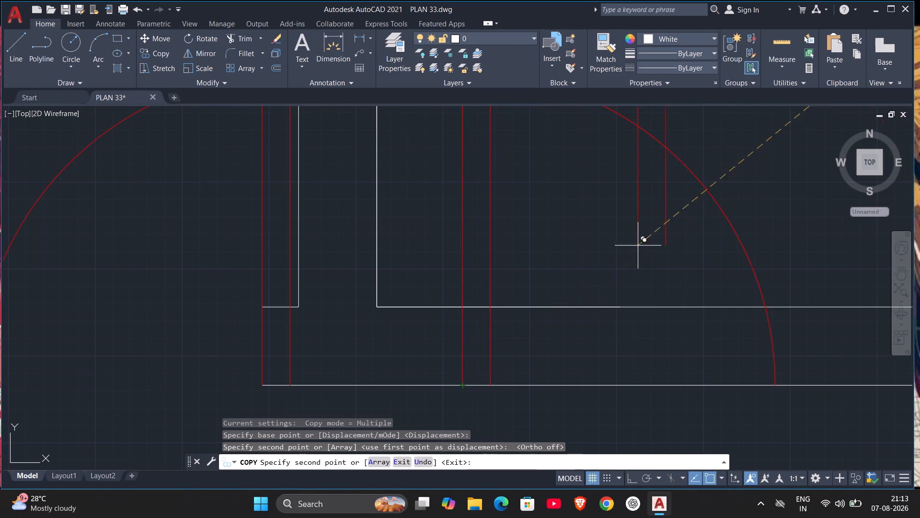
{"action": "scroll", "coordinate": [639, 244], "scroll_direction": "down", "scroll_amount": 4}
{"action": "key", "text": "Escape"}
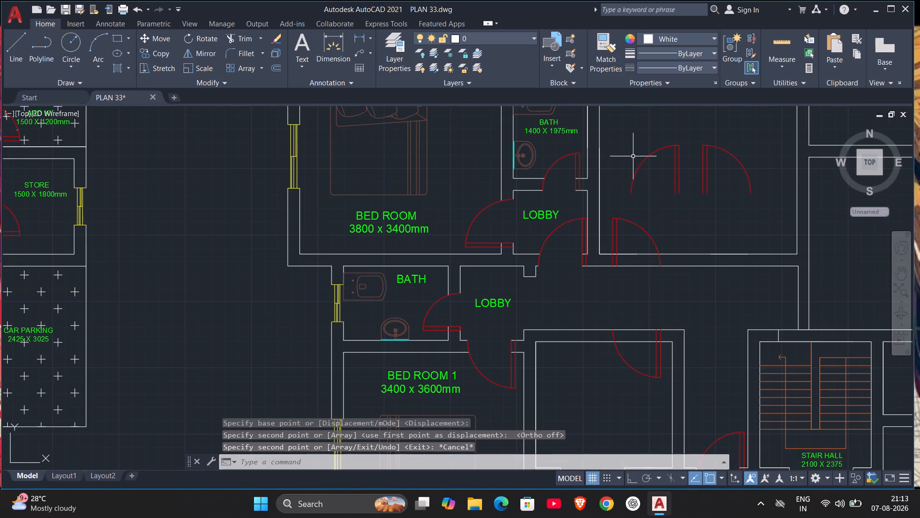
Delete the two leftover doors standing in the middle of the room beside the bath.
{"action": "left_click_drag", "start_coordinate": [636, 132], "coordinate": [647, 154]}
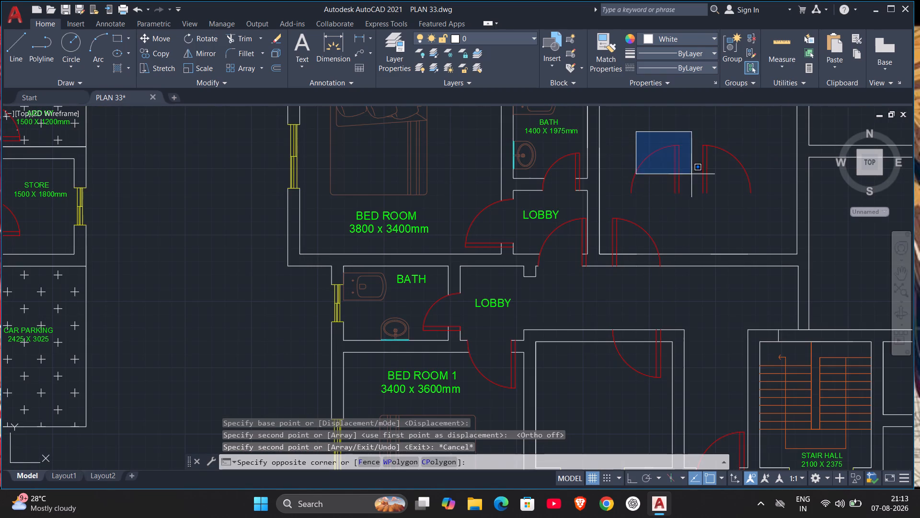
{"action": "left_click", "coordinate": [772, 219]}
{"action": "left_click_drag", "start_coordinate": [782, 142], "coordinate": [776, 147]}
{"action": "left_click", "coordinate": [640, 190]}
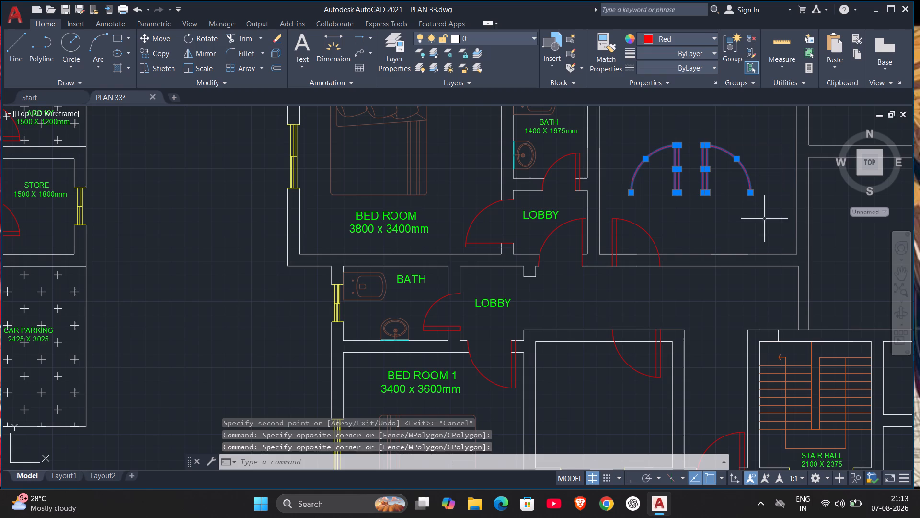
{"action": "key", "text": "Delete"}
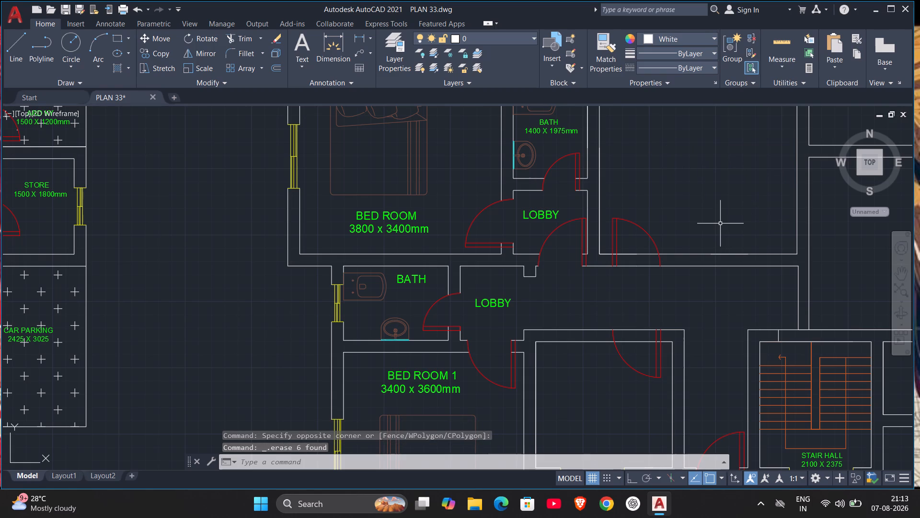
Examine the reworked ground floor plan around the new rooms and the newly placed doors.
{"action": "middle_click_drag", "start_coordinate": [704, 226], "coordinate": [562, 227]}
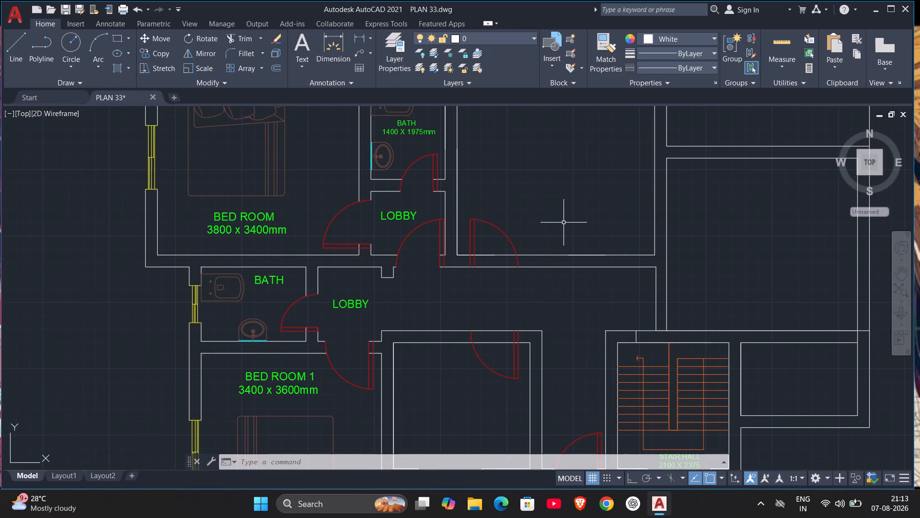
{"action": "middle_click_drag", "start_coordinate": [589, 173], "coordinate": [574, 226]}
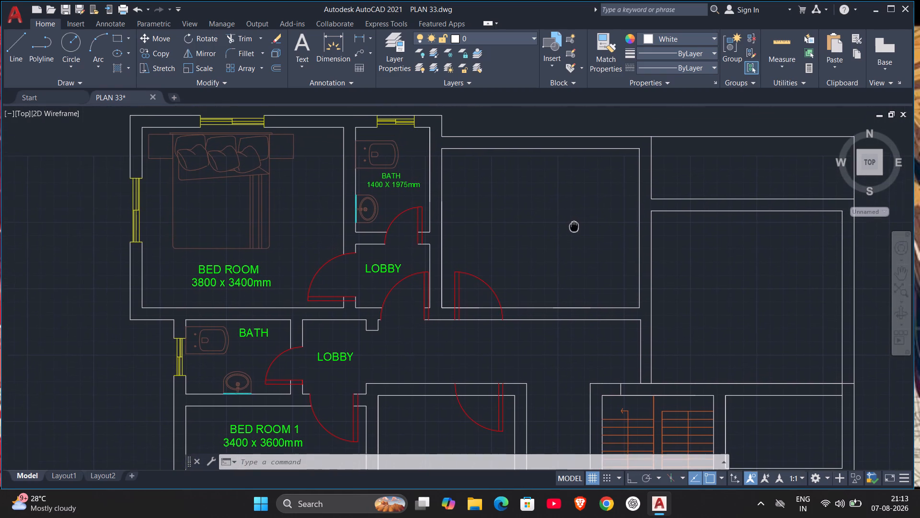
{"action": "middle_click_drag", "start_coordinate": [574, 226], "coordinate": [572, 229]}
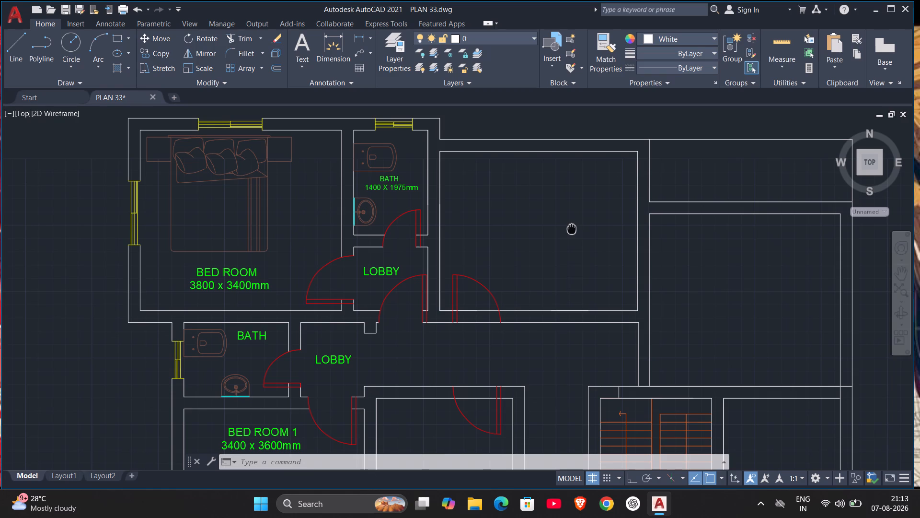
{"action": "middle_click_drag", "start_coordinate": [572, 229], "coordinate": [565, 234]}
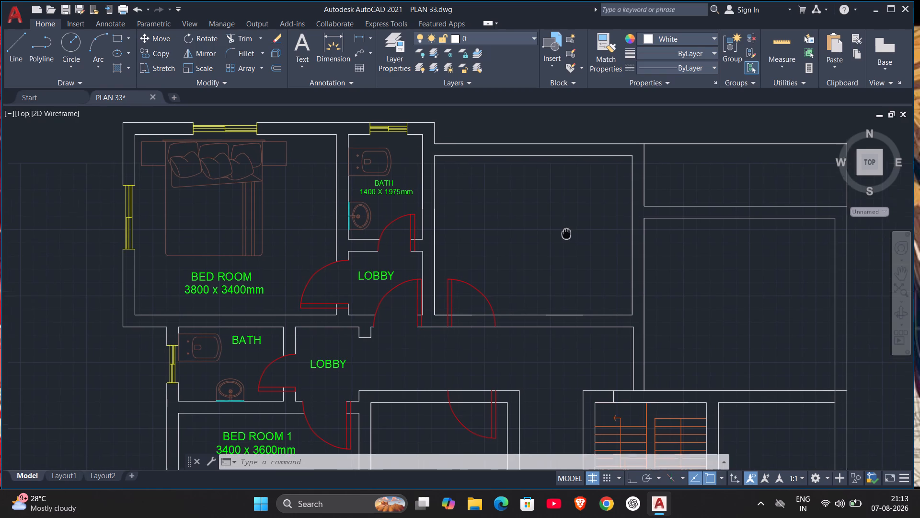
{"action": "middle_click_drag", "start_coordinate": [565, 234], "coordinate": [551, 243]}
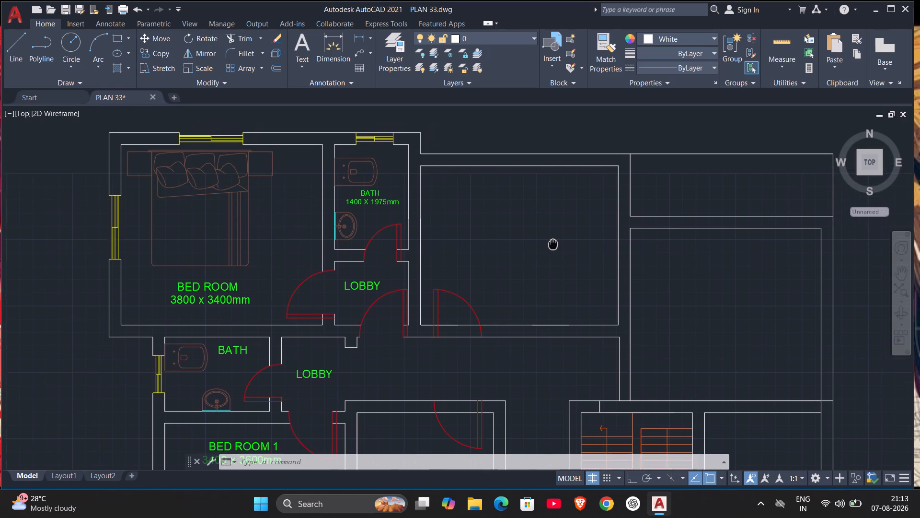
{"action": "middle_click_drag", "start_coordinate": [551, 243], "coordinate": [526, 194]}
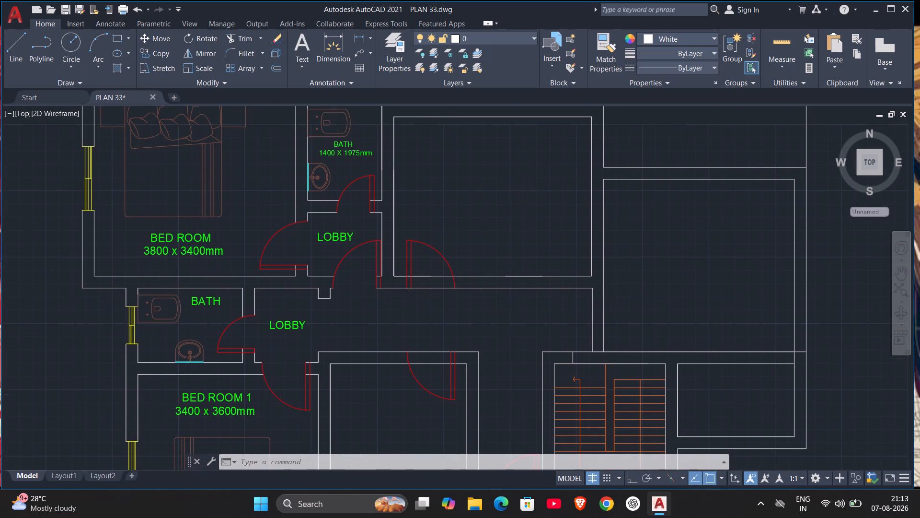
{"action": "scroll", "coordinate": [443, 250], "scroll_direction": "down", "scroll_amount": 3}
{"action": "scroll", "coordinate": [463, 247], "scroll_direction": "up", "scroll_amount": 1}
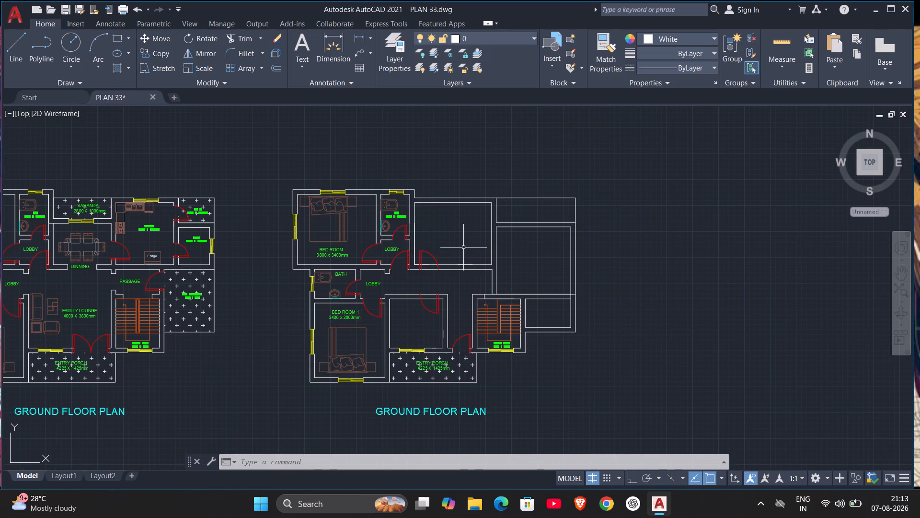
Copy the new south wall door from its hinge corner into the open middle of the room beside the bath.
{"action": "middle_click", "coordinate": [463, 247]}
{"action": "scroll", "coordinate": [463, 247], "scroll_direction": "up", "scroll_amount": 3}
{"action": "middle_click_drag", "start_coordinate": [463, 247], "coordinate": [485, 245]}
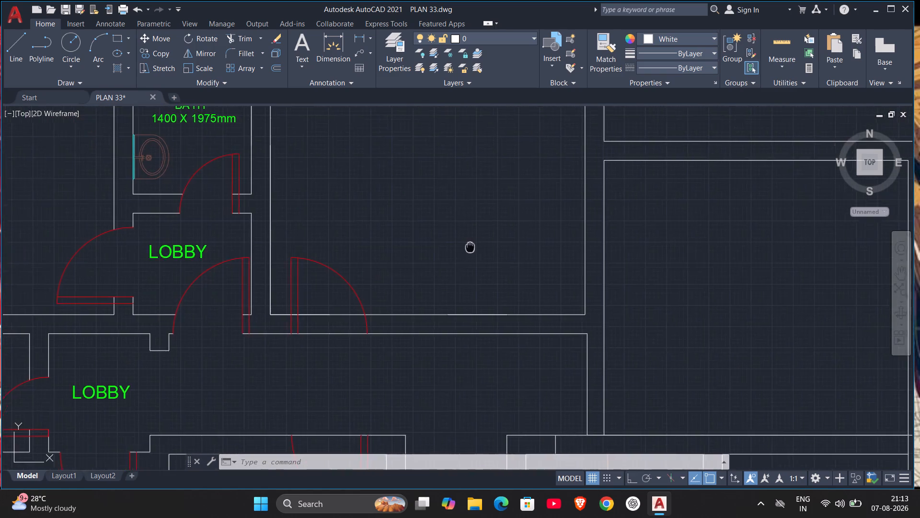
{"action": "middle_click_drag", "start_coordinate": [485, 245], "coordinate": [593, 209]}
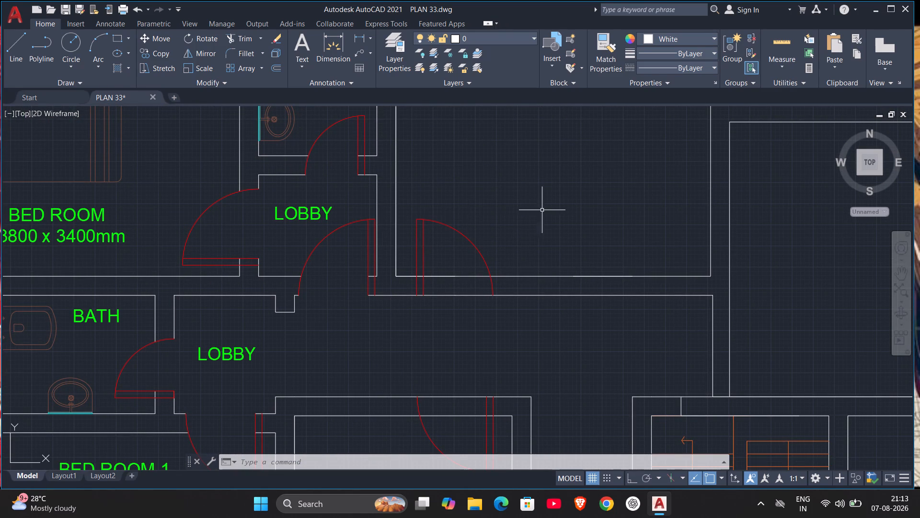
{"action": "left_click_drag", "start_coordinate": [542, 210], "coordinate": [517, 228]}
{"action": "left_click", "coordinate": [406, 318]}
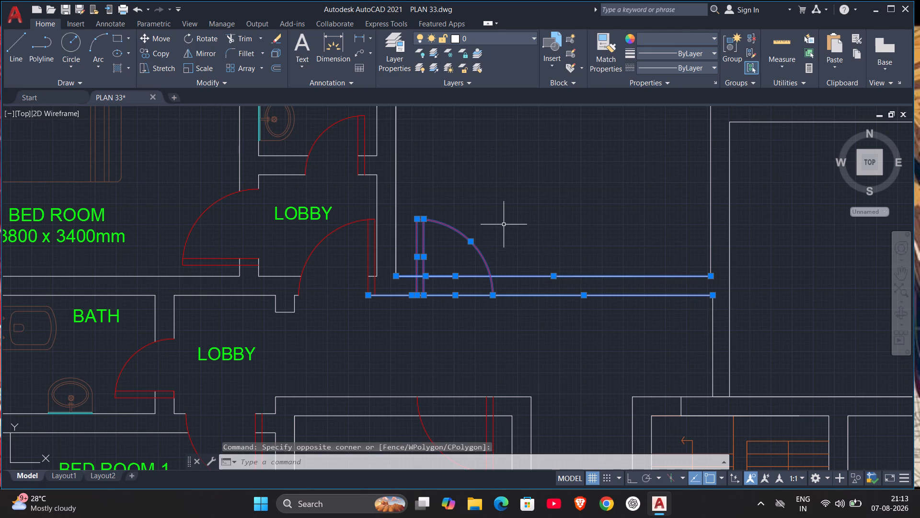
{"action": "key", "text": "Escape"}
{"action": "left_click_drag", "start_coordinate": [407, 215], "coordinate": [440, 254]}
{"action": "left_click_drag", "start_coordinate": [515, 324], "coordinate": [519, 325]}
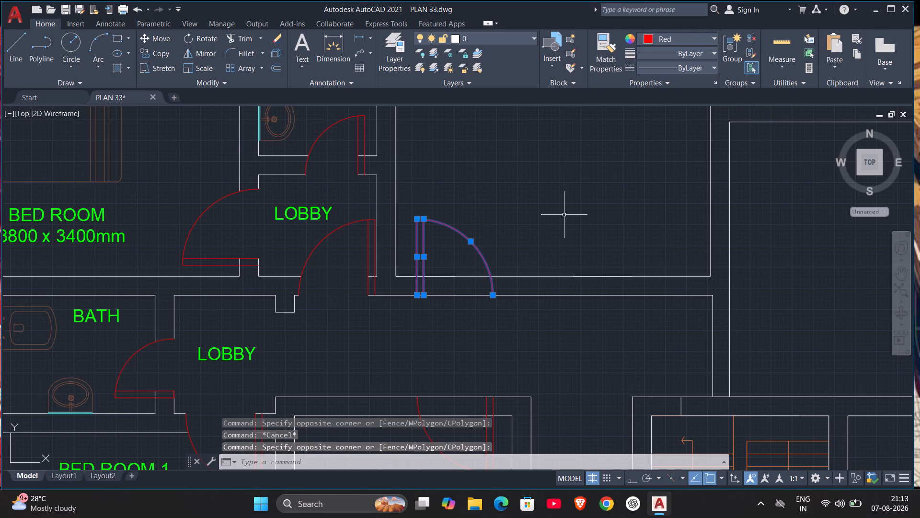
{"action": "key", "text": "c"}
{"action": "key", "text": "o"}
{"action": "key", "text": "Return"}
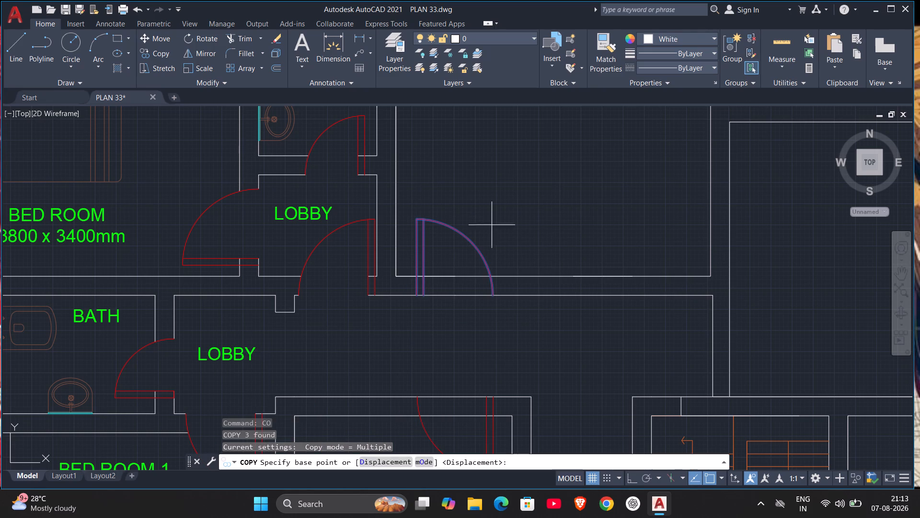
{"action": "left_click_drag", "start_coordinate": [416, 294], "coordinate": [420, 290]}
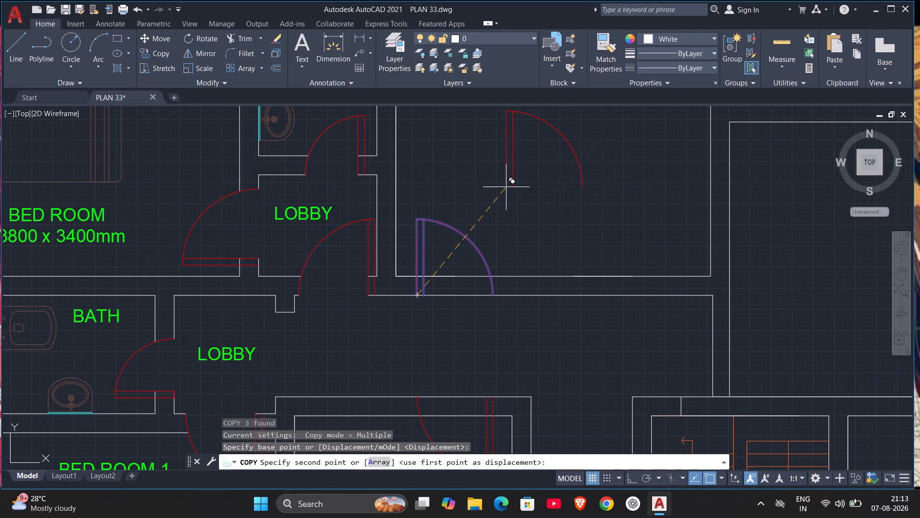
{"action": "left_click", "coordinate": [506, 187]}
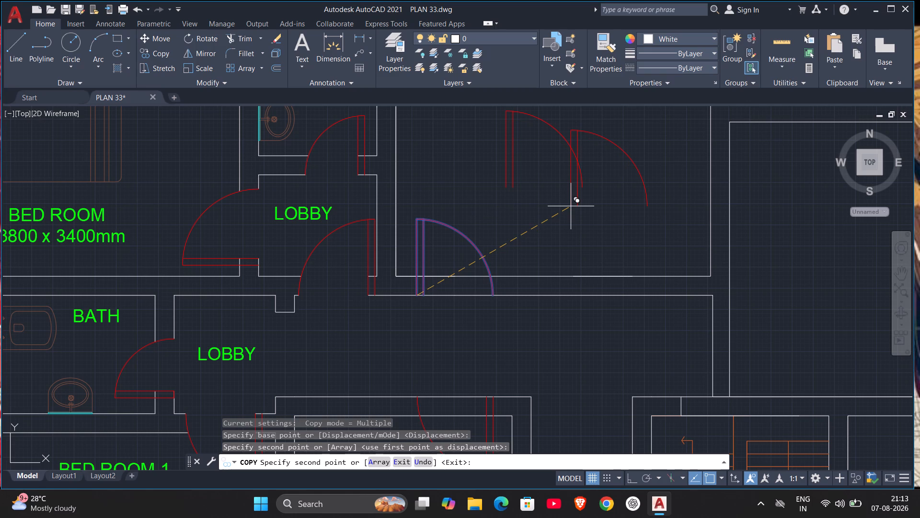
{"action": "key", "text": "Escape"}
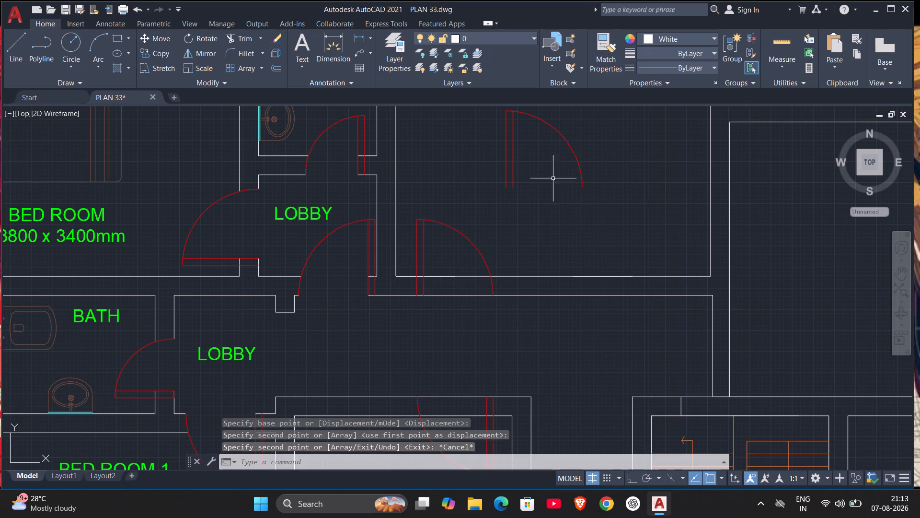
Rotate the loose door in the middle of the room beside the bath 90° counterclockwise about its hinge corner, with Ortho on.
{"action": "middle_click_drag", "start_coordinate": [515, 149], "coordinate": [501, 242]}
{"action": "left_click_drag", "start_coordinate": [460, 208], "coordinate": [516, 292]}
{"action": "key", "text": "Escape"}
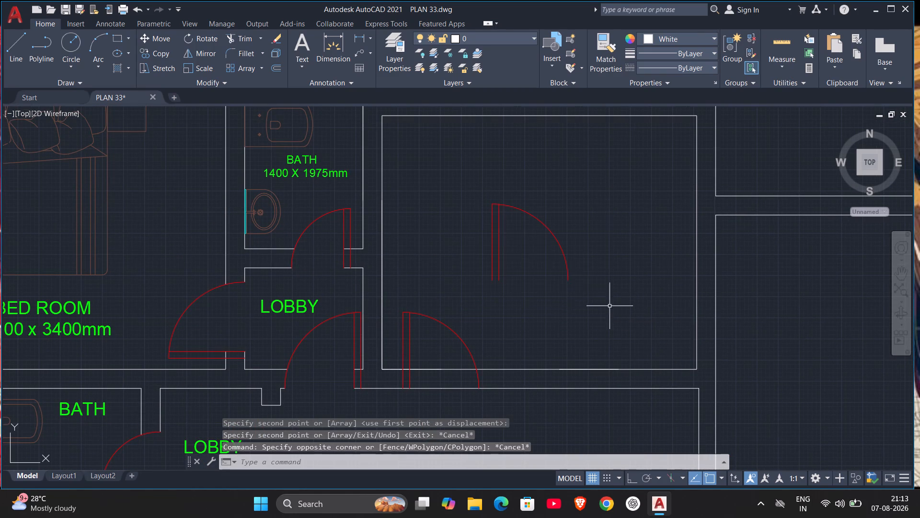
{"action": "left_click_drag", "start_coordinate": [465, 188], "coordinate": [494, 230]}
{"action": "left_click", "coordinate": [640, 340]}
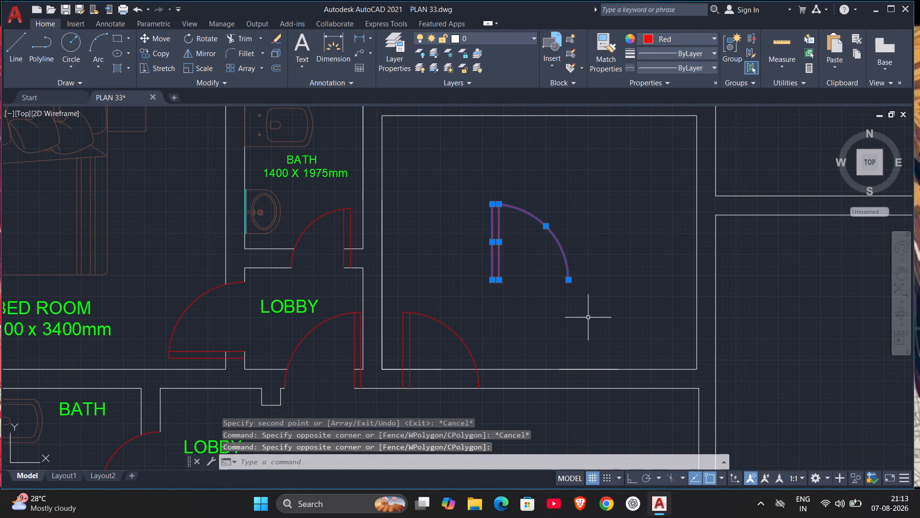
{"action": "key", "text": "r"}
{"action": "key", "text": "o"}
{"action": "key", "text": "Return"}
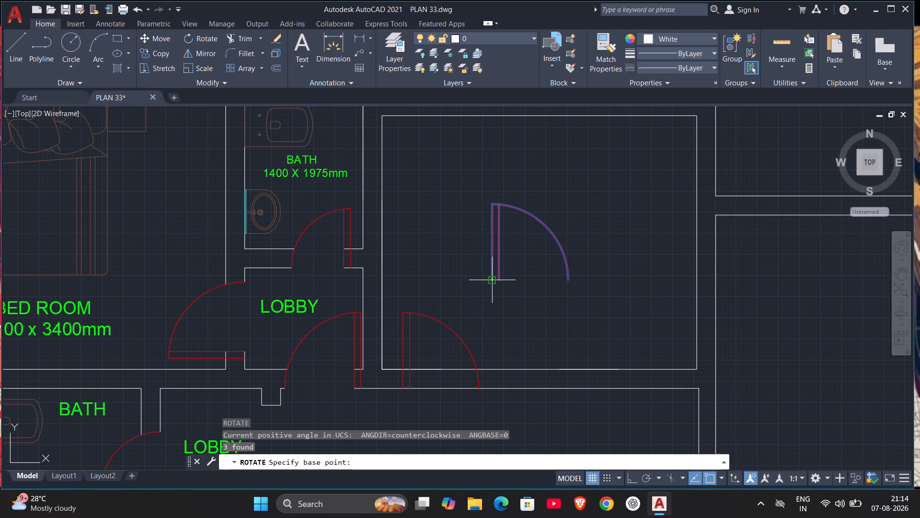
{"action": "left_click", "coordinate": [494, 280]}
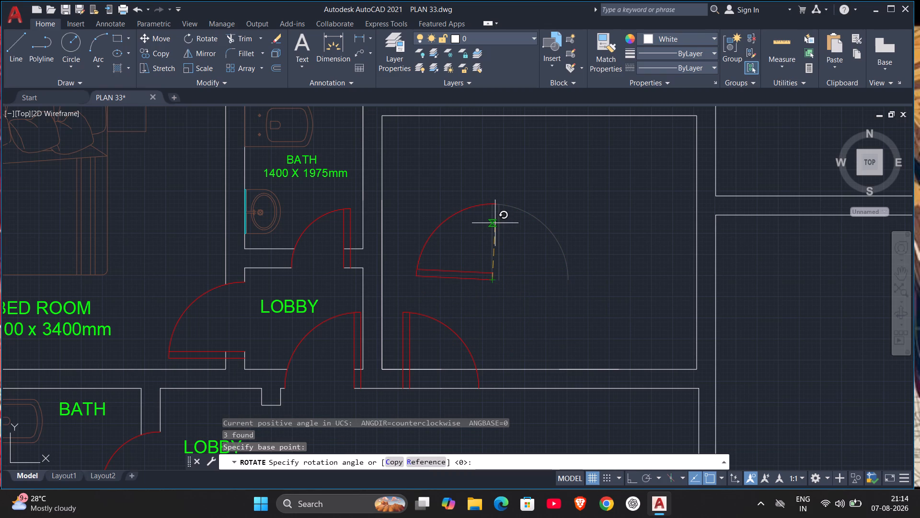
{"action": "key", "text": "F8"}
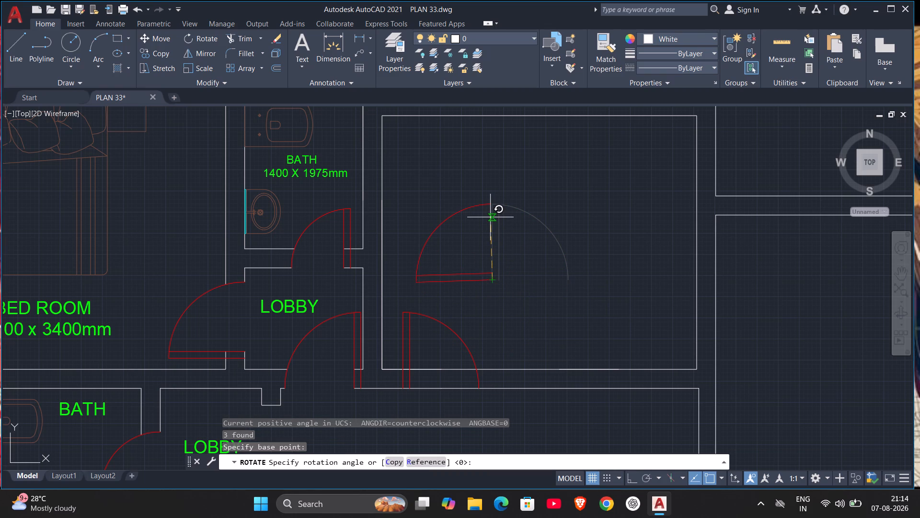
{"action": "left_click", "coordinate": [492, 216]}
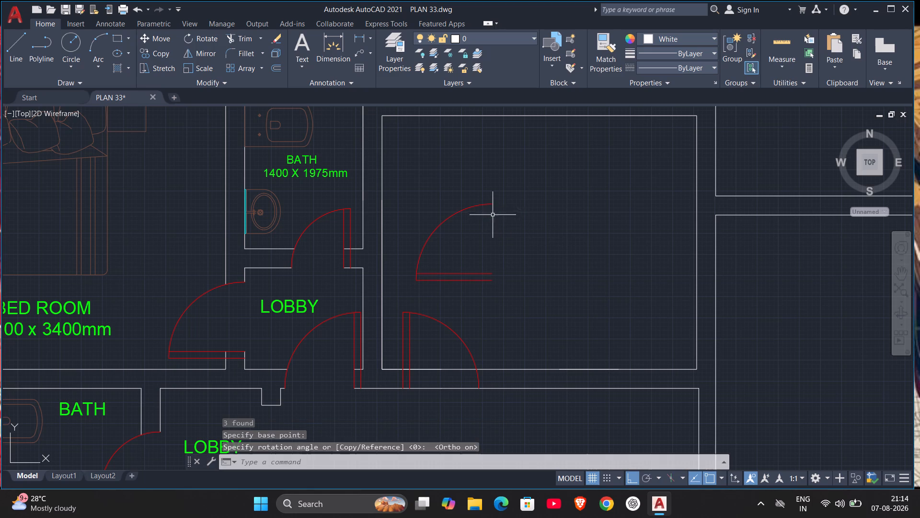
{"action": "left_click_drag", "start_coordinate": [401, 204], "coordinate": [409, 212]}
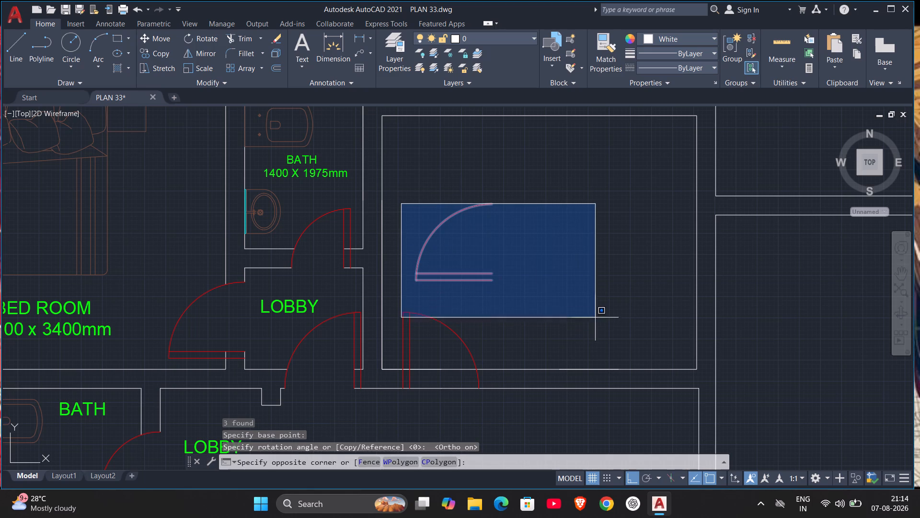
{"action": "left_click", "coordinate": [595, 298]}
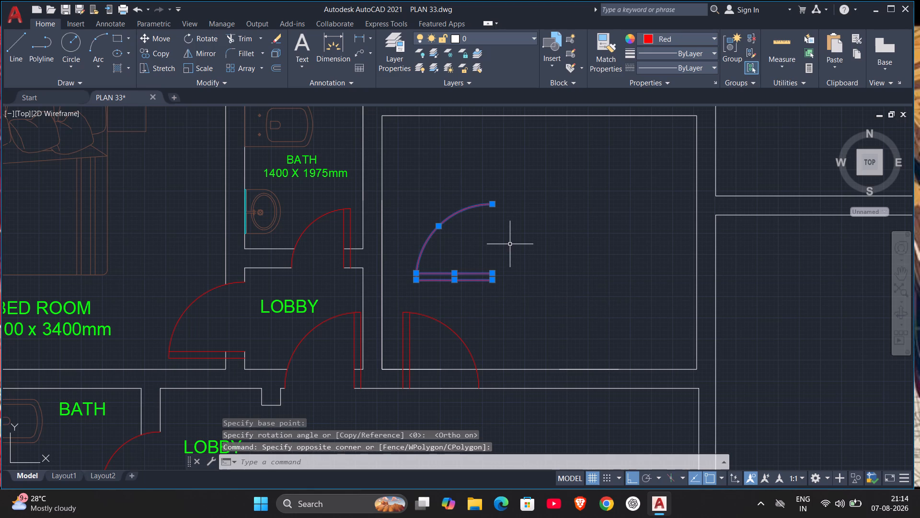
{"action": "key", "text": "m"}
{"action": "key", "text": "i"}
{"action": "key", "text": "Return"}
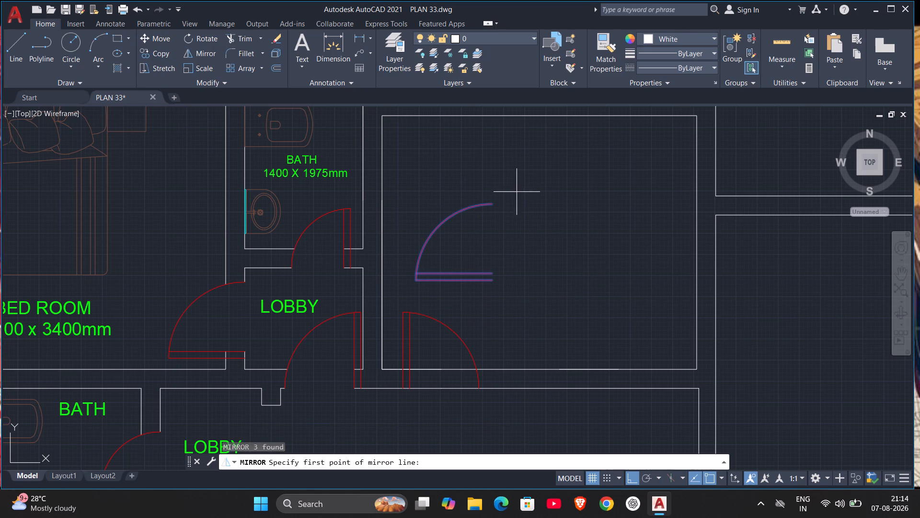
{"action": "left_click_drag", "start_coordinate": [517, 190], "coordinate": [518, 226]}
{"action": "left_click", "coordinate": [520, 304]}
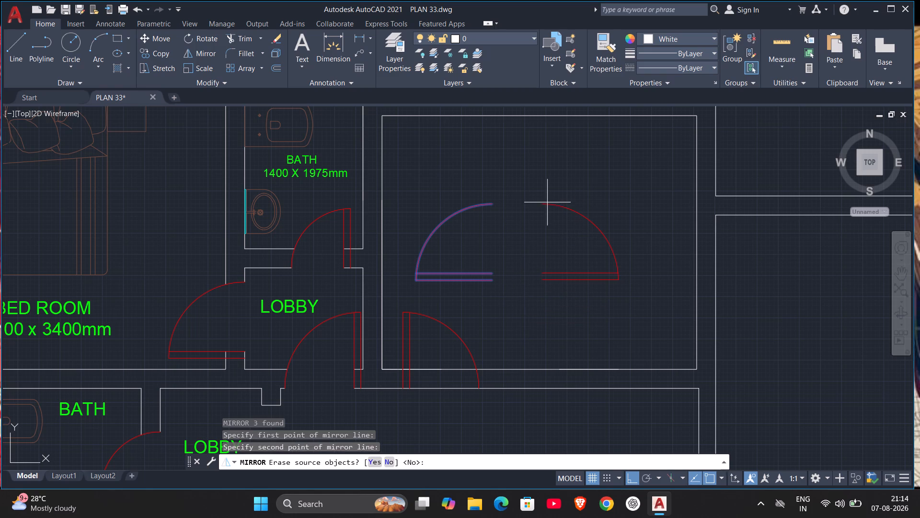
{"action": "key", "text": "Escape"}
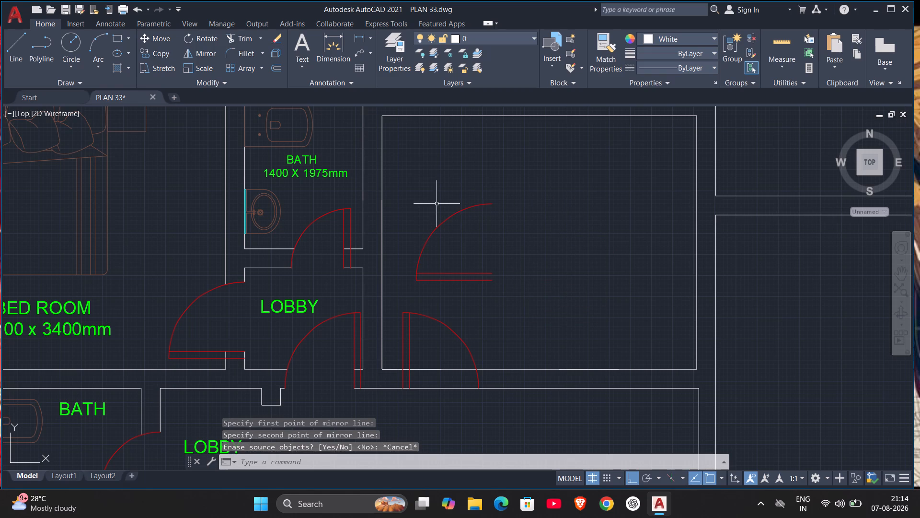
Mirror the rotated door across a vertical line just east of it, keeping the source door.
{"action": "left_click_drag", "start_coordinate": [405, 187], "coordinate": [410, 198]}
{"action": "left_click", "coordinate": [563, 296]}
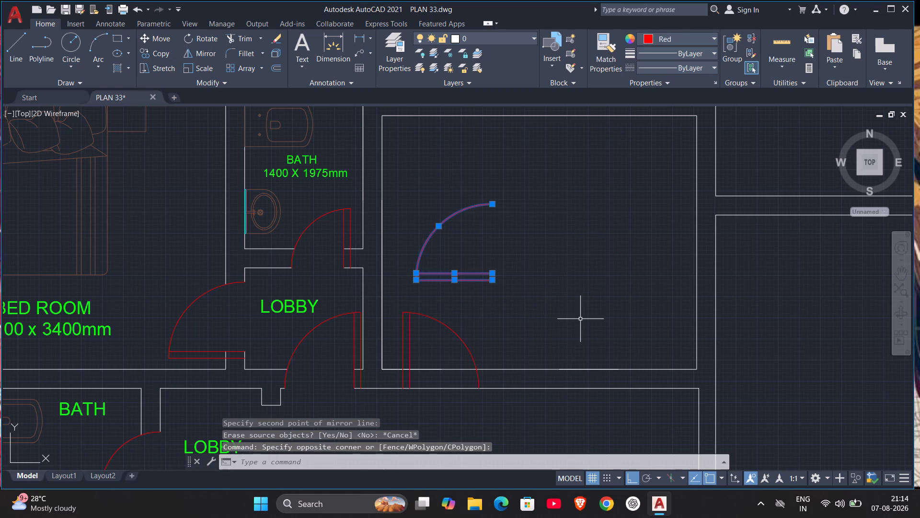
{"action": "key", "text": "m"}
{"action": "key", "text": "i"}
{"action": "key", "text": "Return"}
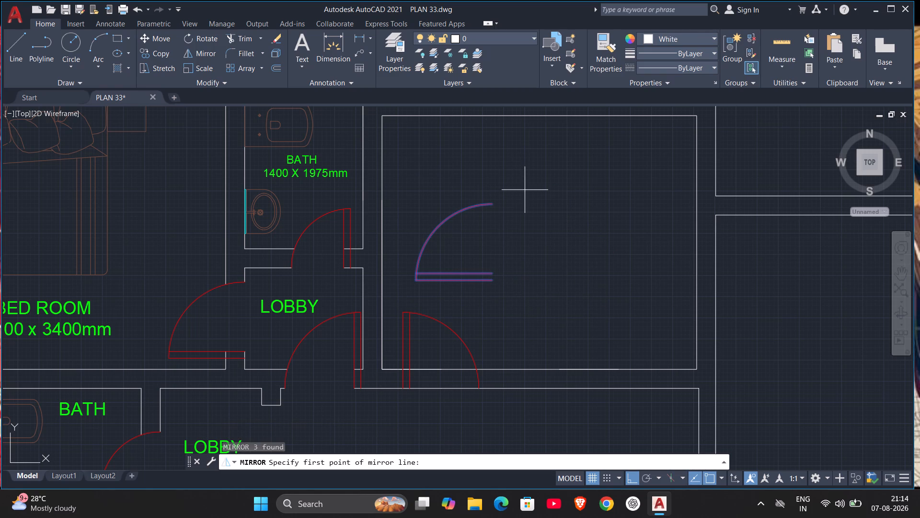
{"action": "left_click", "coordinate": [525, 190]}
{"action": "left_click", "coordinate": [527, 295]}
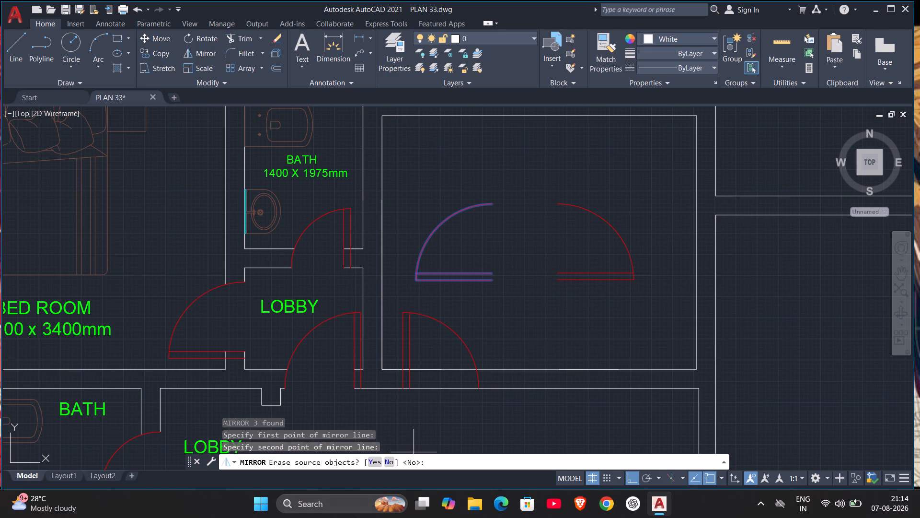
{"action": "left_click", "coordinate": [388, 467]}
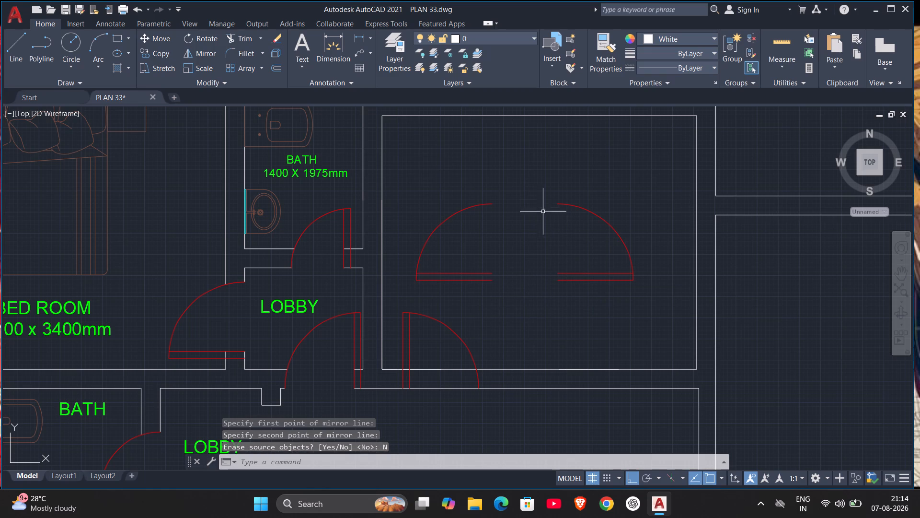
Move the mirrored door from its upper hinge corner, with Ortho off, onto the wall line closing the passage's east end, just north of the stair hall.
{"action": "left_click_drag", "start_coordinate": [547, 177], "coordinate": [556, 218]}
{"action": "left_click", "coordinate": [698, 332]}
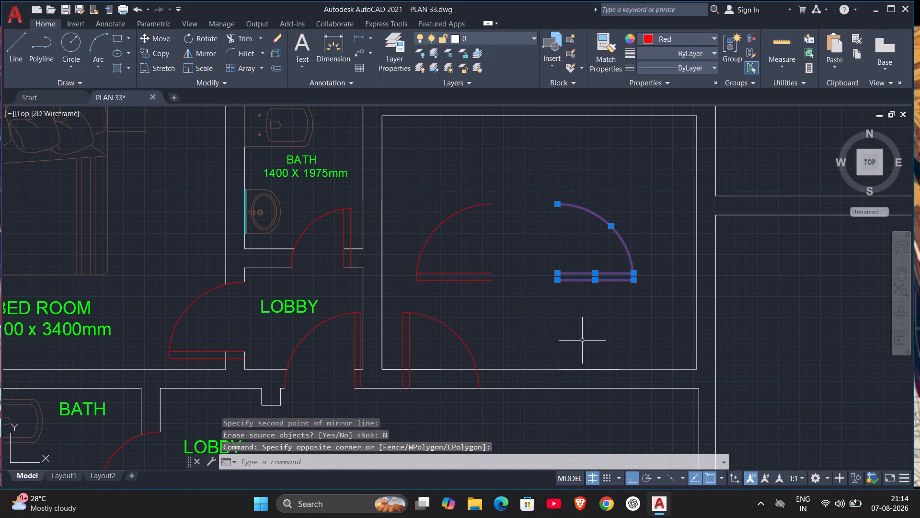
{"action": "key", "text": "m"}
{"action": "key", "text": "Return"}
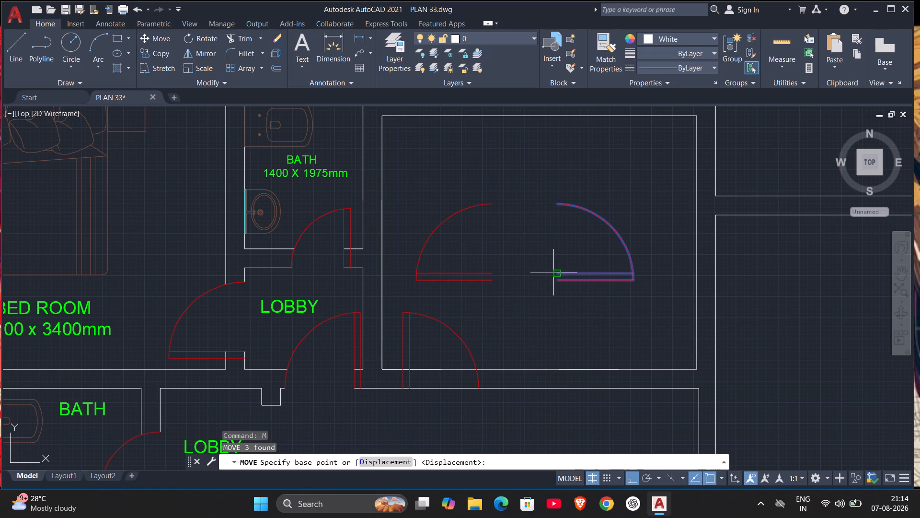
{"action": "left_click", "coordinate": [559, 273]}
{"action": "key", "text": "F8"}
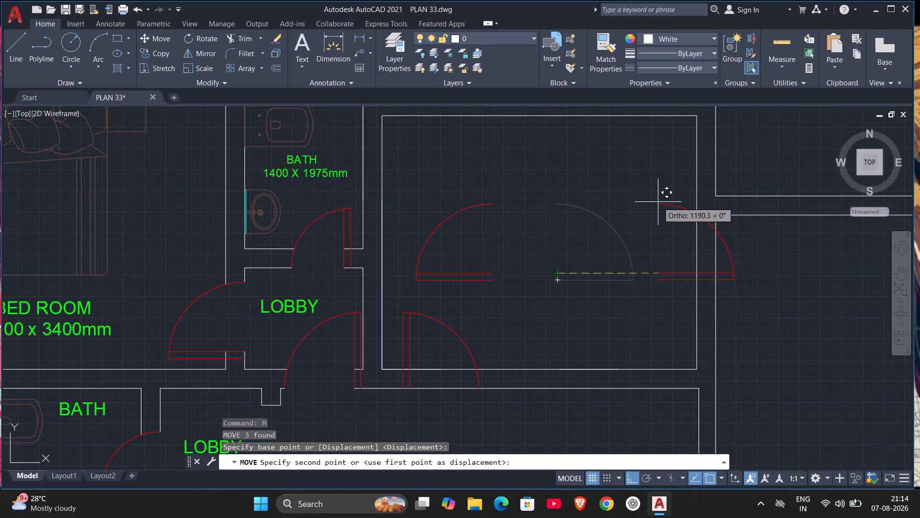
{"action": "middle_click_drag", "start_coordinate": [704, 181], "coordinate": [621, 117]}
{"action": "scroll", "coordinate": [621, 117], "scroll_direction": "down", "scroll_amount": 1}
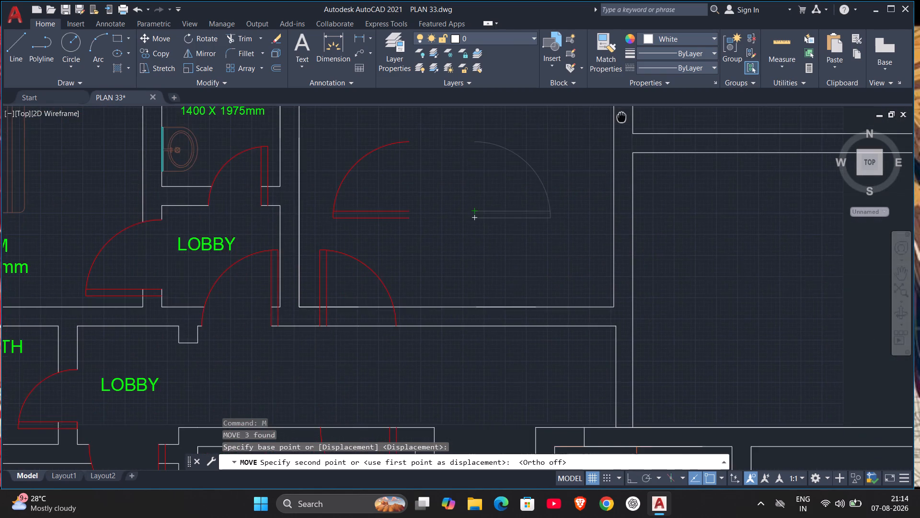
{"action": "middle_click_drag", "start_coordinate": [621, 117], "coordinate": [621, 152]}
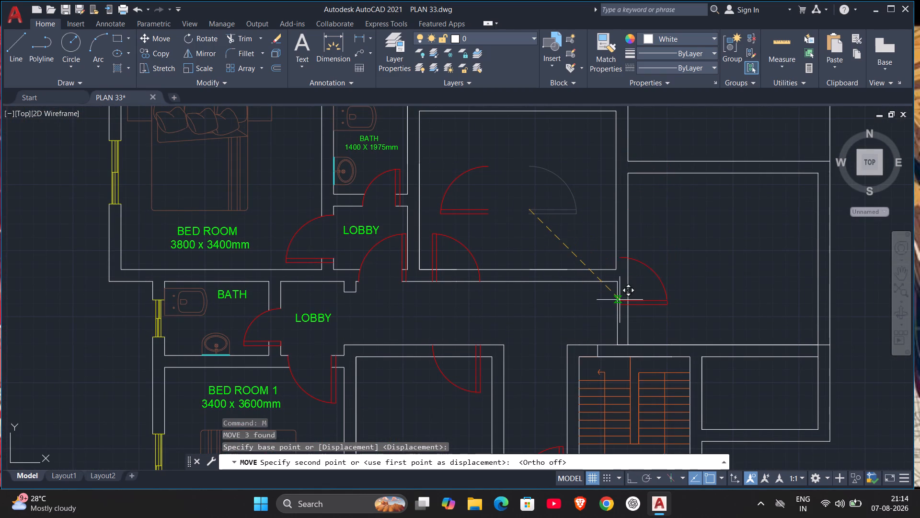
{"action": "middle_click_drag", "start_coordinate": [620, 299], "coordinate": [621, 264]}
{"action": "middle_click_drag", "start_coordinate": [620, 298], "coordinate": [618, 270]}
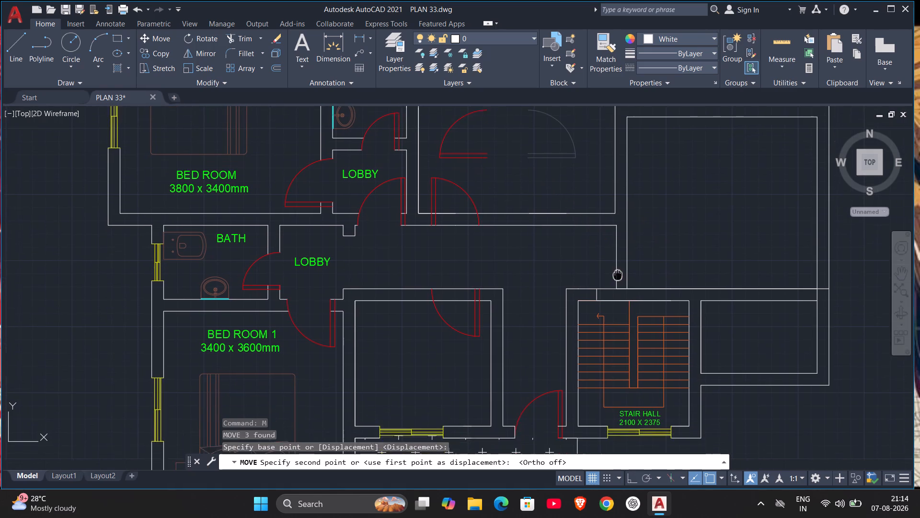
{"action": "middle_click_drag", "start_coordinate": [618, 270], "coordinate": [618, 266]}
{"action": "scroll", "coordinate": [618, 266], "scroll_direction": "up", "scroll_amount": 3}
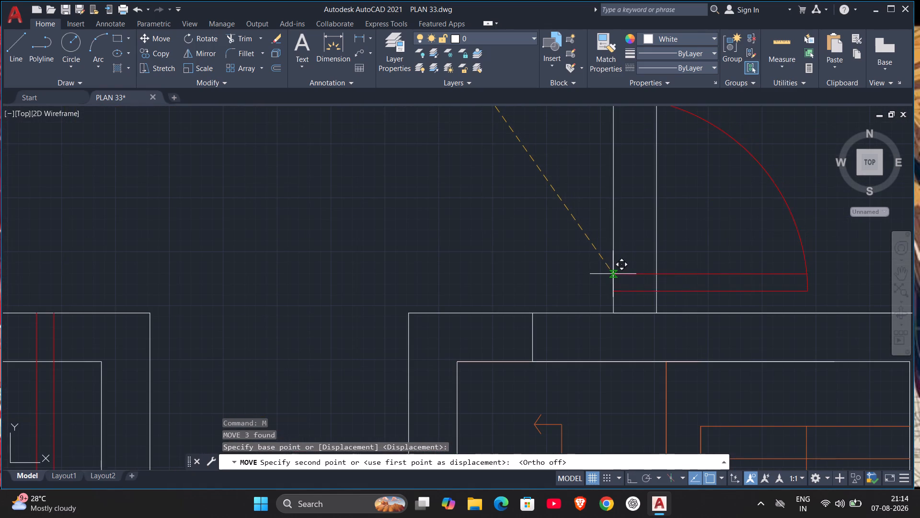
{"action": "middle_click_drag", "start_coordinate": [612, 272], "coordinate": [586, 370]}
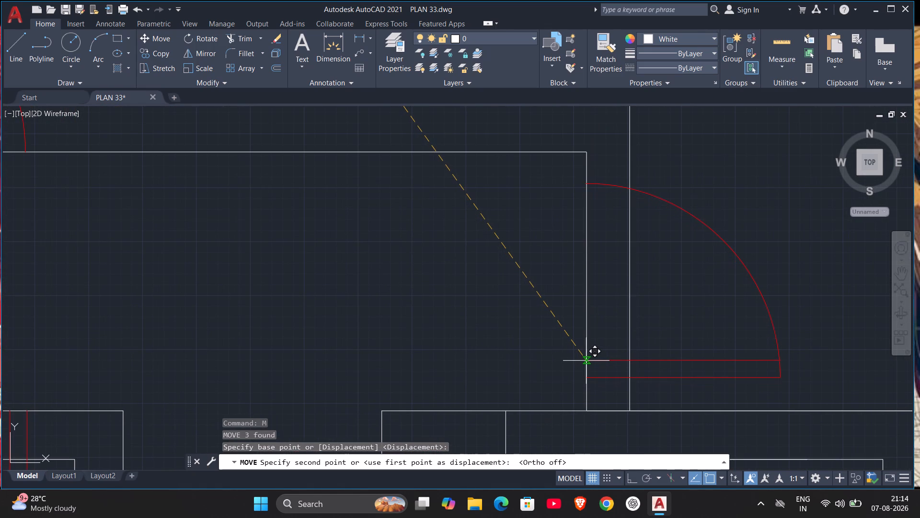
{"action": "left_click", "coordinate": [586, 361]}
Copy the passage-end door from its upper hinge corner onto the inner east wall line of the room beside the bath, near its north end.
{"action": "scroll", "coordinate": [665, 225], "scroll_direction": "down", "scroll_amount": 3}
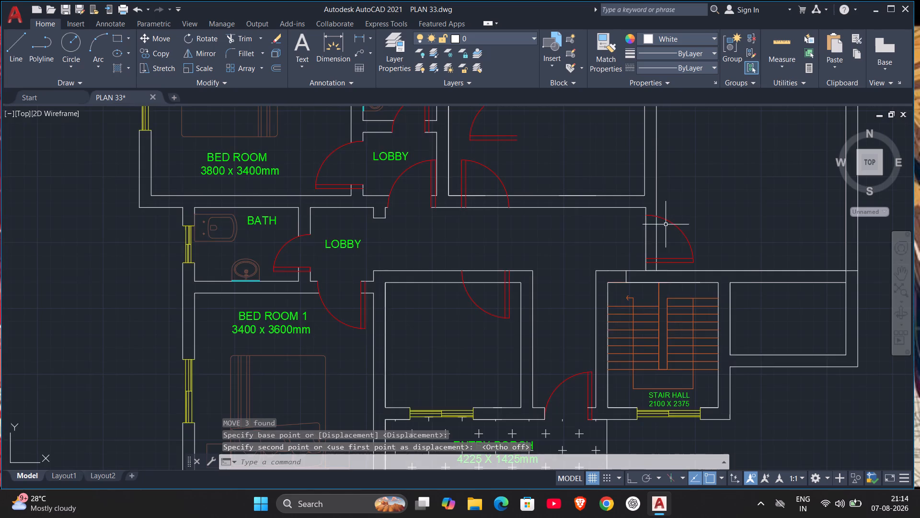
{"action": "scroll", "coordinate": [668, 222], "scroll_direction": "down", "scroll_amount": 1}
{"action": "middle_click_drag", "start_coordinate": [673, 214], "coordinate": [674, 297]}
{"action": "scroll", "coordinate": [663, 311], "scroll_direction": "up", "scroll_amount": 2}
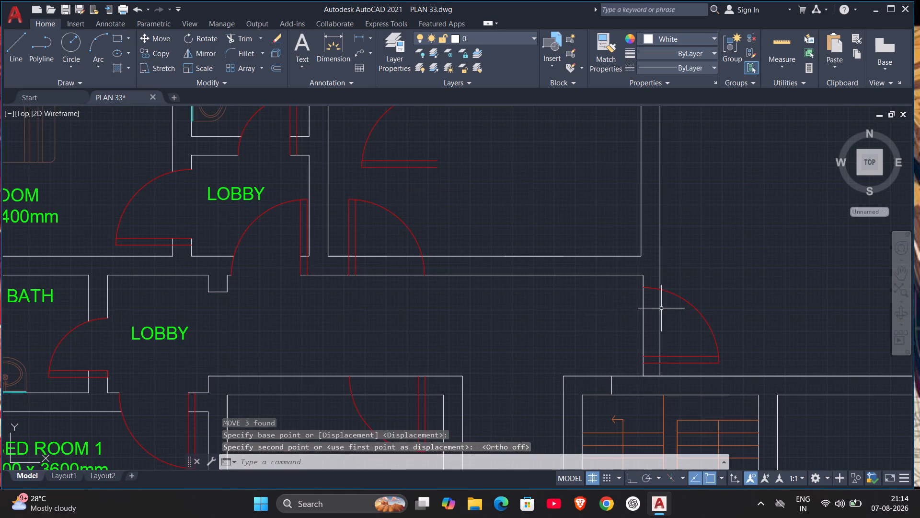
{"action": "left_click", "coordinate": [634, 278]}
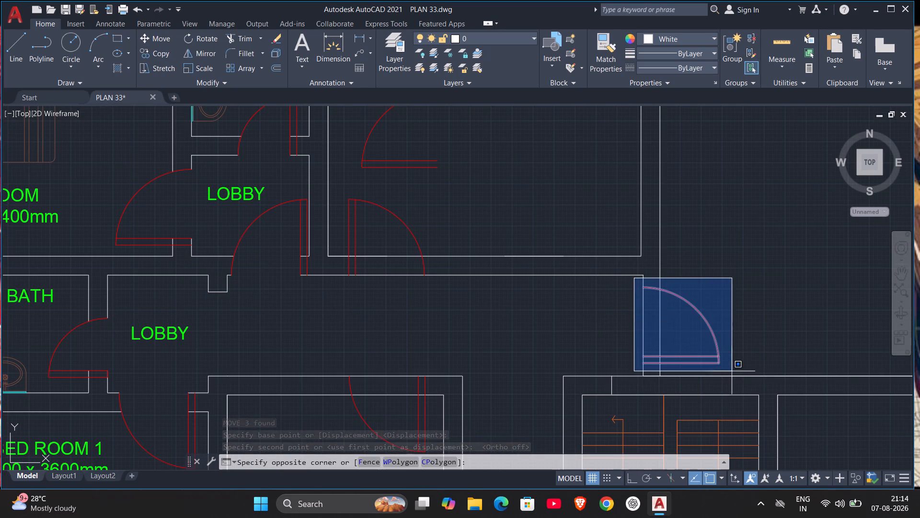
{"action": "left_click", "coordinate": [735, 374]}
{"action": "key", "text": "c"}
{"action": "key", "text": "o"}
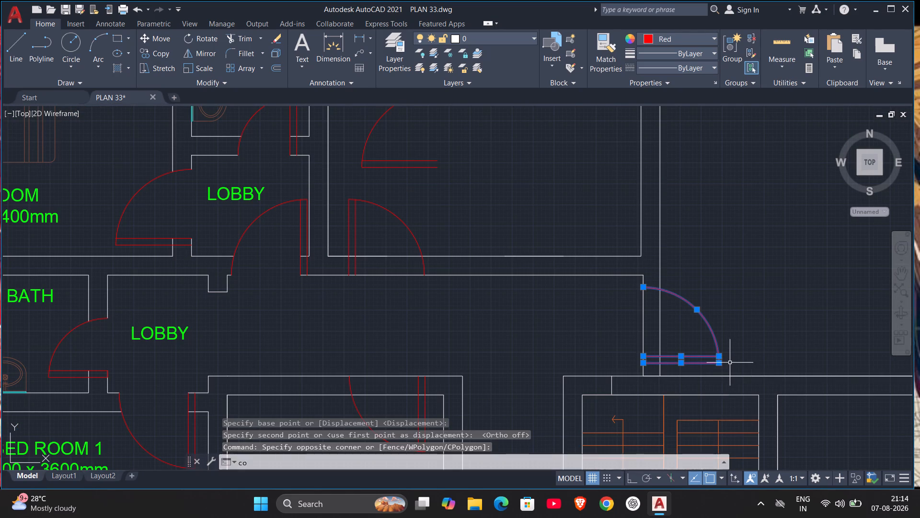
{"action": "key", "text": "Return"}
{"action": "left_click", "coordinate": [644, 356]}
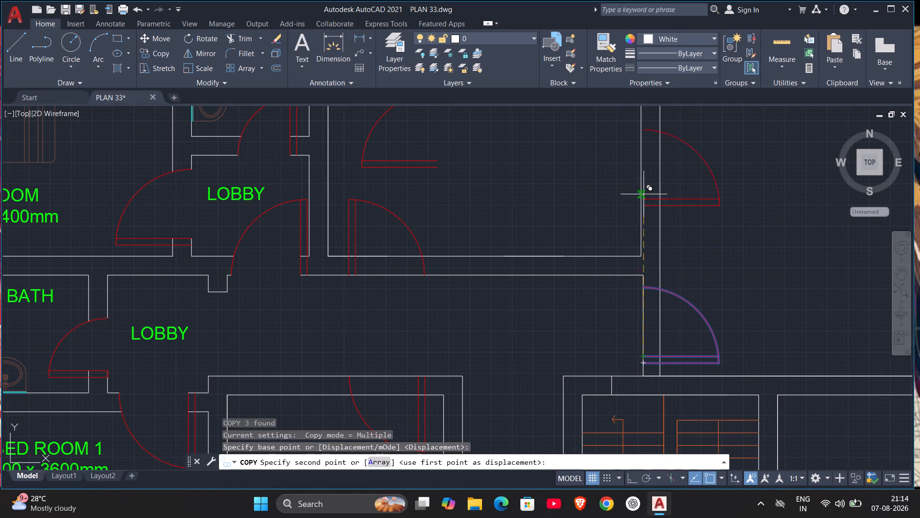
{"action": "scroll", "coordinate": [632, 160], "scroll_direction": "down", "scroll_amount": 2}
{"action": "middle_click_drag", "start_coordinate": [632, 160], "coordinate": [630, 324]}
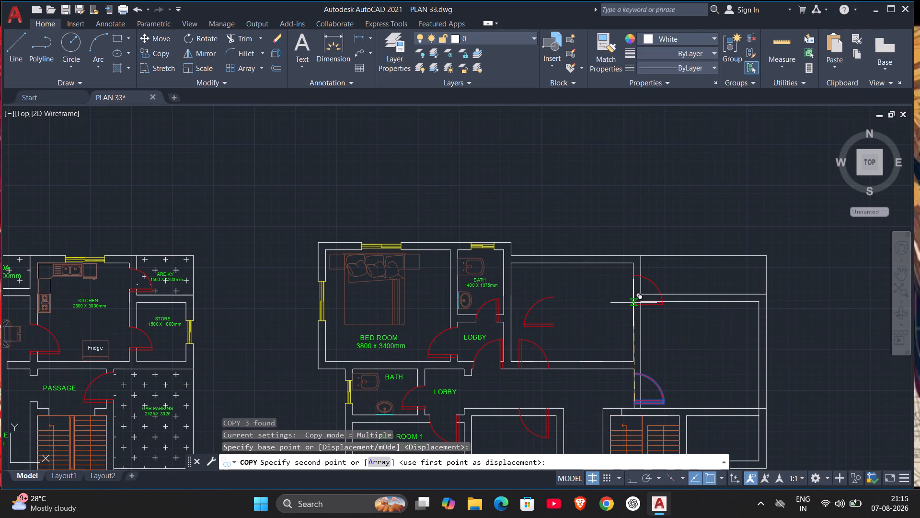
{"action": "key", "text": "F8"}
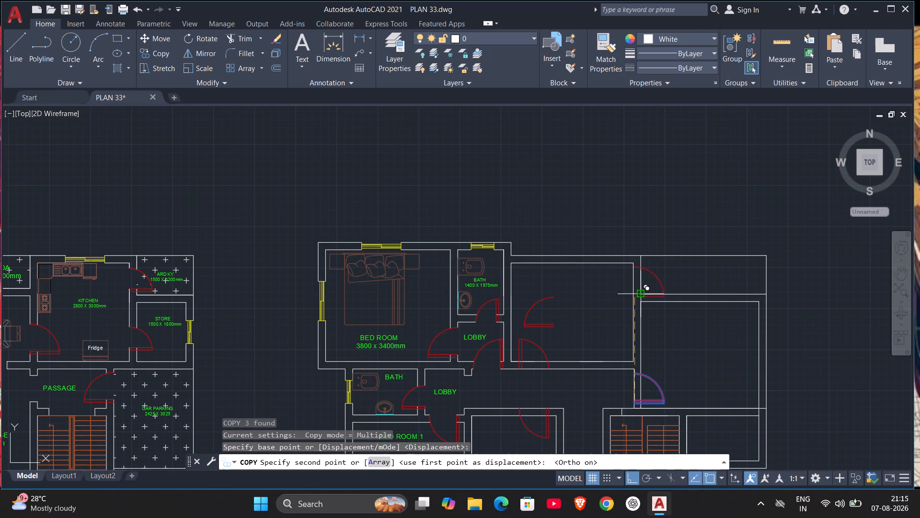
{"action": "scroll", "coordinate": [637, 293], "scroll_direction": "up", "scroll_amount": 4}
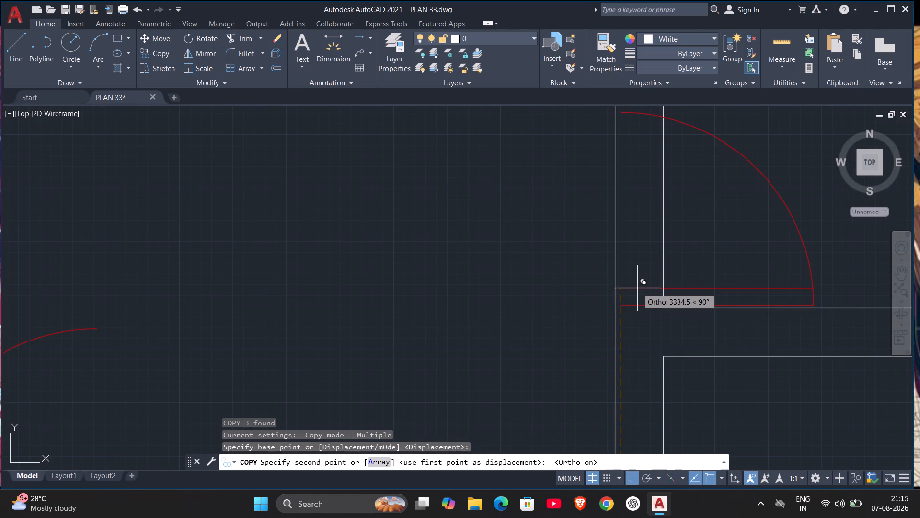
{"action": "middle_click_drag", "start_coordinate": [637, 289], "coordinate": [637, 299]}
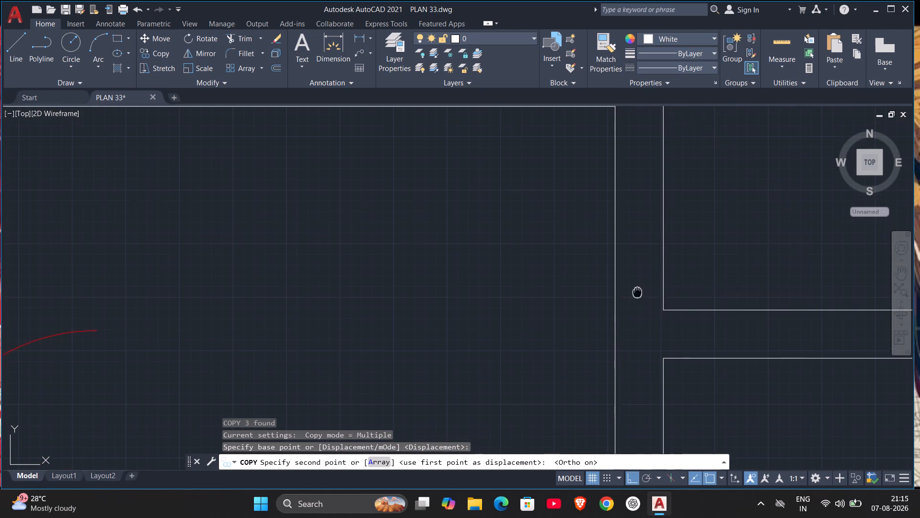
{"action": "middle_click_drag", "start_coordinate": [637, 299], "coordinate": [621, 368]}
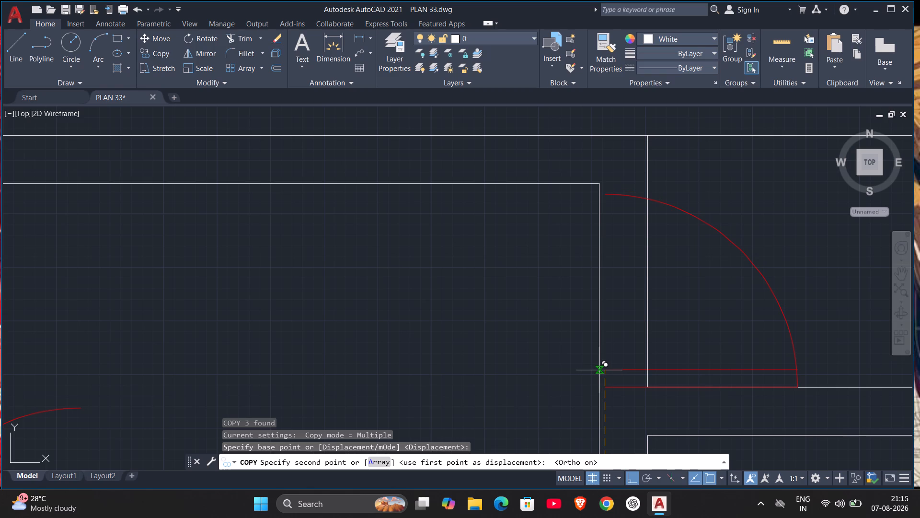
{"action": "left_click", "coordinate": [599, 370]}
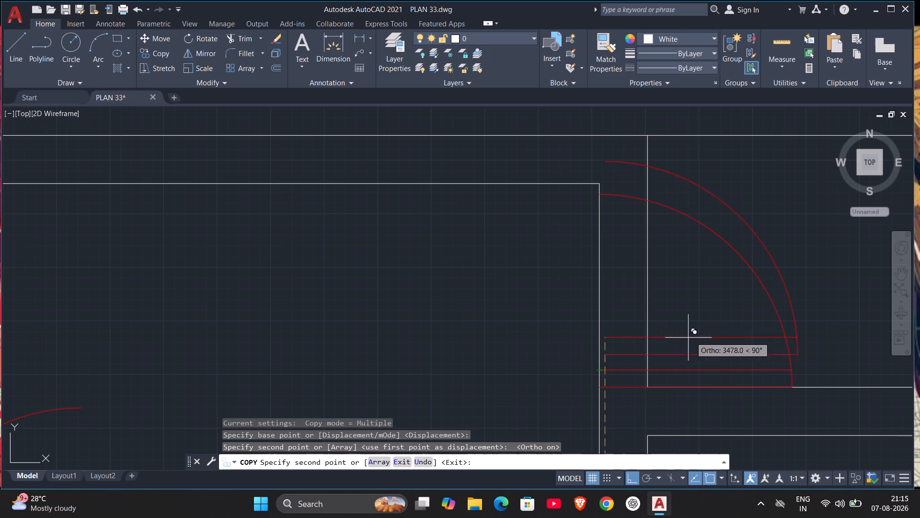
{"action": "key", "text": "Escape"}
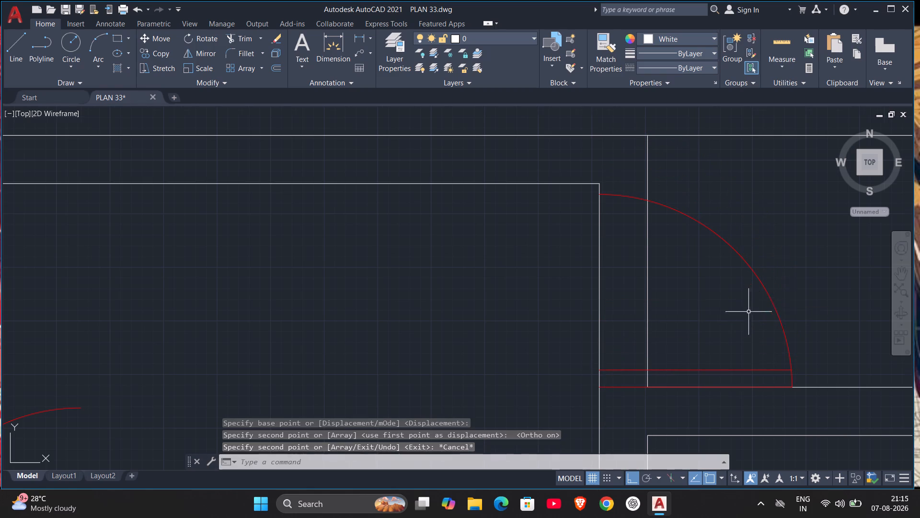
Delete the loose door left in the middle of the room beside the bath.
{"action": "scroll", "coordinate": [747, 313], "scroll_direction": "down", "scroll_amount": 2}
{"action": "middle_click_drag", "start_coordinate": [729, 324], "coordinate": [705, 290]}
{"action": "scroll", "coordinate": [700, 283], "scroll_direction": "down", "scroll_amount": 2}
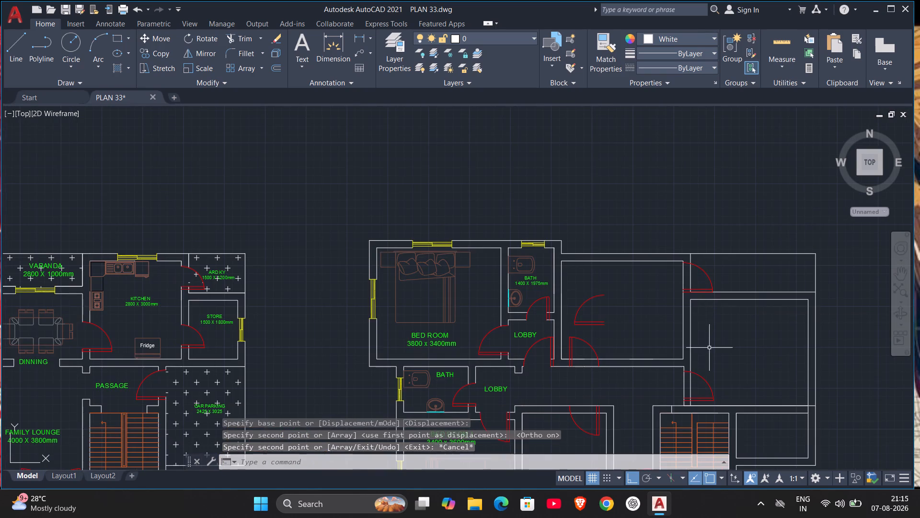
{"action": "middle_click_drag", "start_coordinate": [710, 350], "coordinate": [666, 268]}
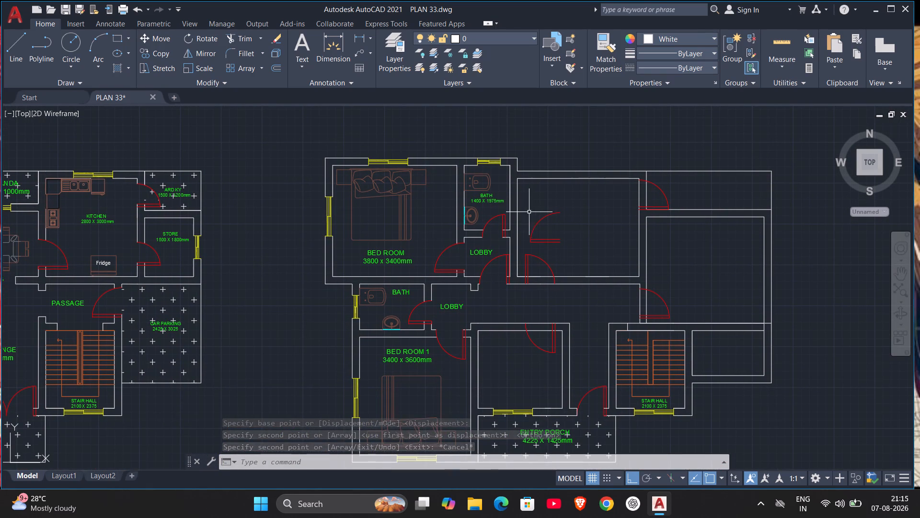
{"action": "left_click", "coordinate": [527, 212]}
{"action": "left_click", "coordinate": [581, 247]}
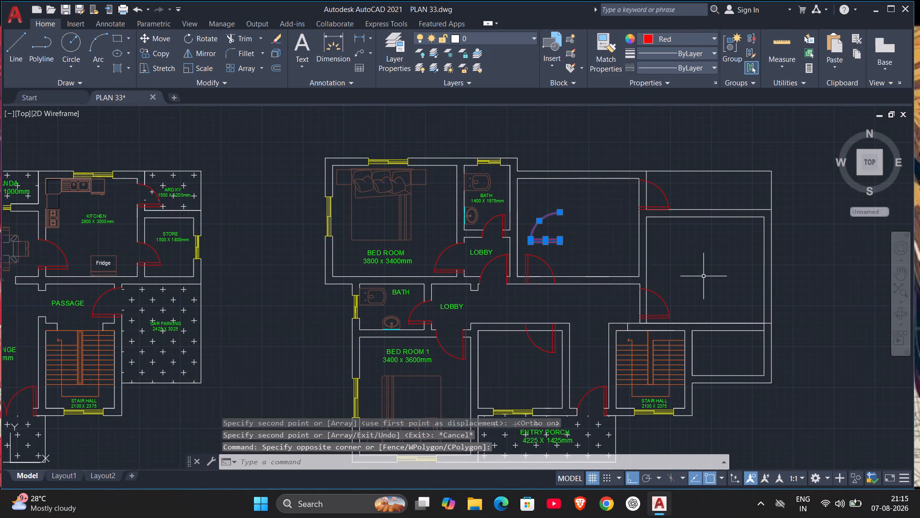
{"action": "key", "text": "Delete"}
Trim both wall lines across the door opening in the south wall of the room beside the bath, including the stub under the leaf.
{"action": "scroll", "coordinate": [597, 316], "scroll_direction": "up", "scroll_amount": 2}
{"action": "middle_click_drag", "start_coordinate": [599, 297], "coordinate": [655, 349]}
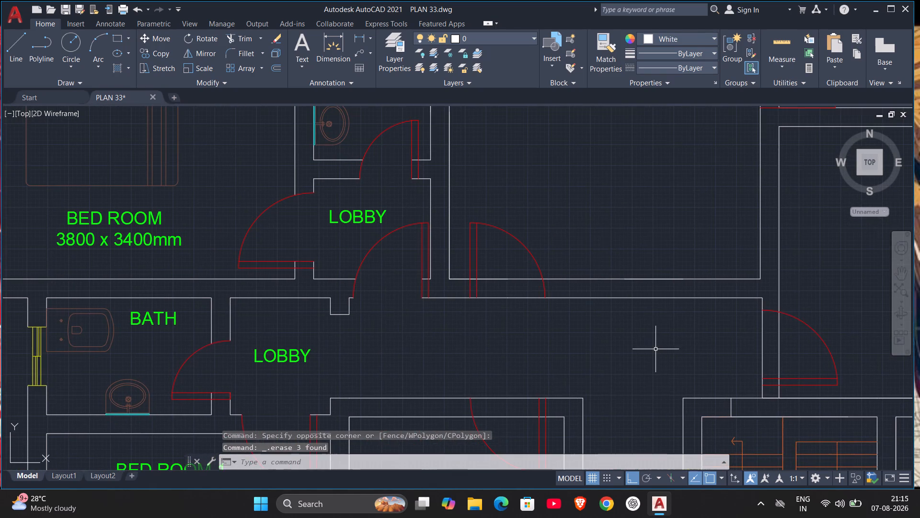
{"action": "type", "text": "tr"}
{"action": "key", "text": "Return"}
{"action": "left_click_drag", "start_coordinate": [514, 265], "coordinate": [500, 319]}
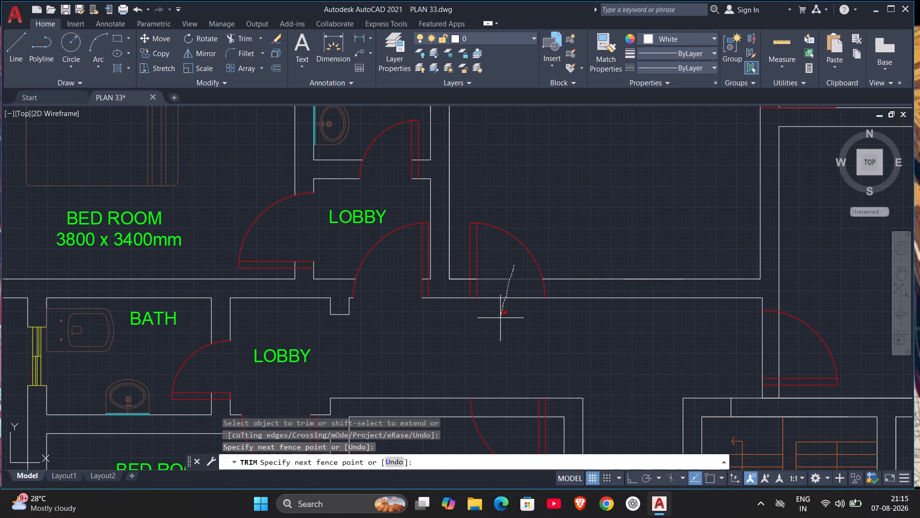
{"action": "left_click_drag", "start_coordinate": [500, 319], "coordinate": [500, 335]}
{"action": "left_click_drag", "start_coordinate": [494, 271], "coordinate": [494, 318]}
{"action": "left_click_drag", "start_coordinate": [521, 286], "coordinate": [523, 330]}
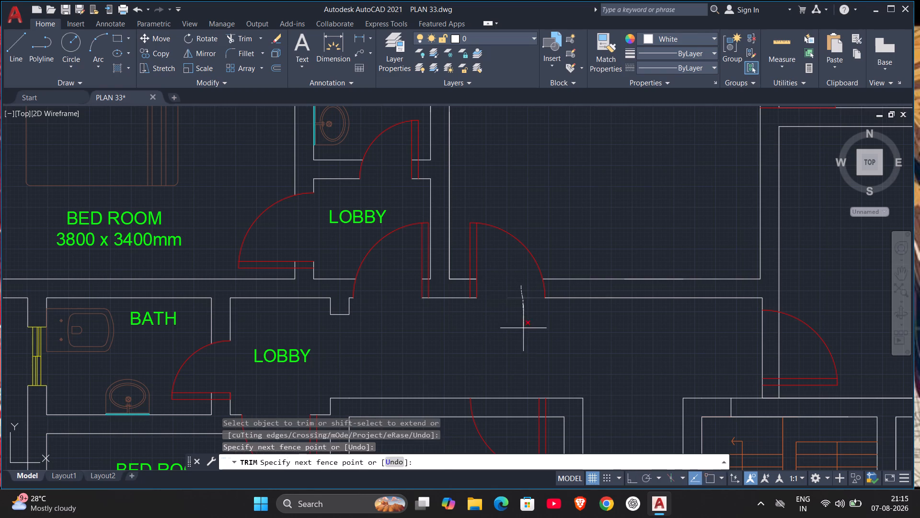
{"action": "left_click_drag", "start_coordinate": [523, 330], "coordinate": [523, 335]}
{"action": "scroll", "coordinate": [500, 287], "scroll_direction": "up", "scroll_amount": 1}
{"action": "middle_click_drag", "start_coordinate": [524, 282], "coordinate": [860, 304]}
{"action": "scroll", "coordinate": [851, 308], "scroll_direction": "up", "scroll_amount": 3}
{"action": "left_click_drag", "start_coordinate": [629, 241], "coordinate": [628, 250]}
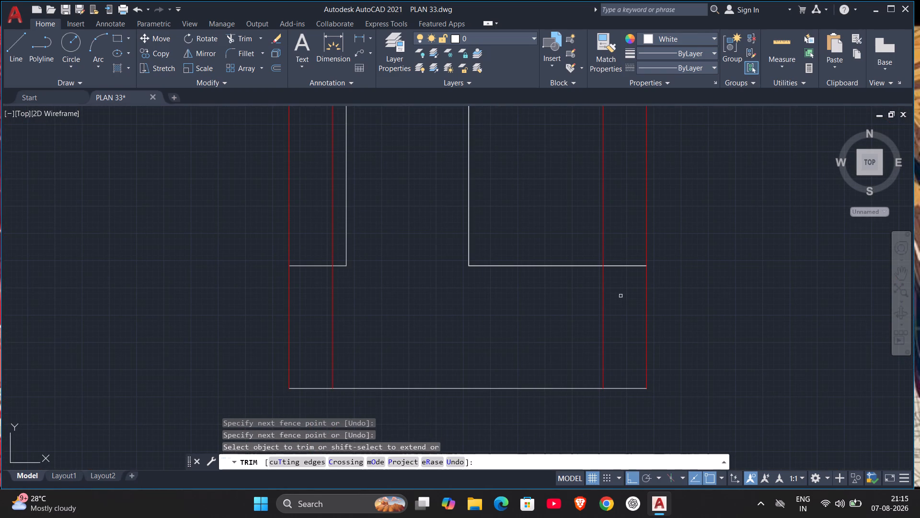
{"action": "left_click_drag", "start_coordinate": [629, 244], "coordinate": [620, 299]}
{"action": "scroll", "coordinate": [674, 289], "scroll_direction": "down", "scroll_amount": 2}
{"action": "middle_click_drag", "start_coordinate": [730, 325], "coordinate": [591, 305]}
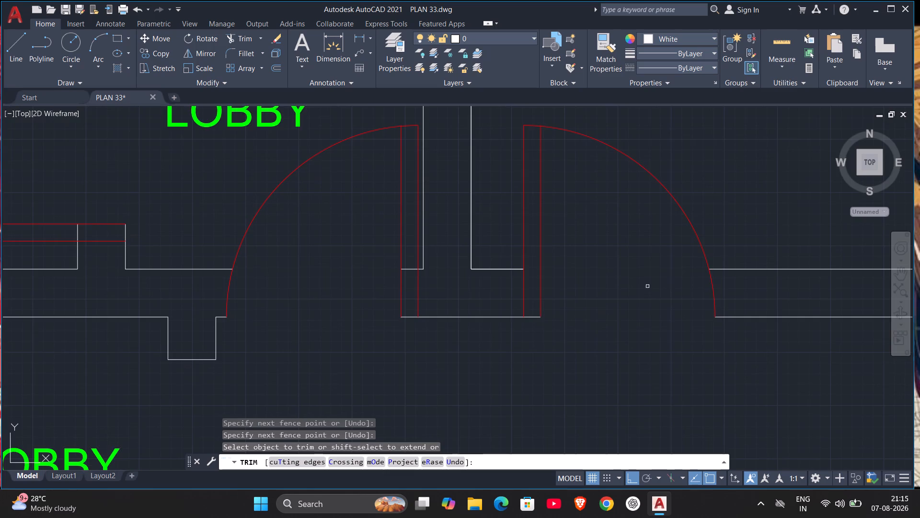
Trim the wall lines across the door opening near the north end of that room's east wall, including the stubs within the door leaf.
{"action": "scroll", "coordinate": [712, 265], "scroll_direction": "down", "scroll_amount": 3}
{"action": "middle_click_drag", "start_coordinate": [800, 204], "coordinate": [600, 393]}
{"action": "scroll", "coordinate": [682, 300], "scroll_direction": "up", "scroll_amount": 3}
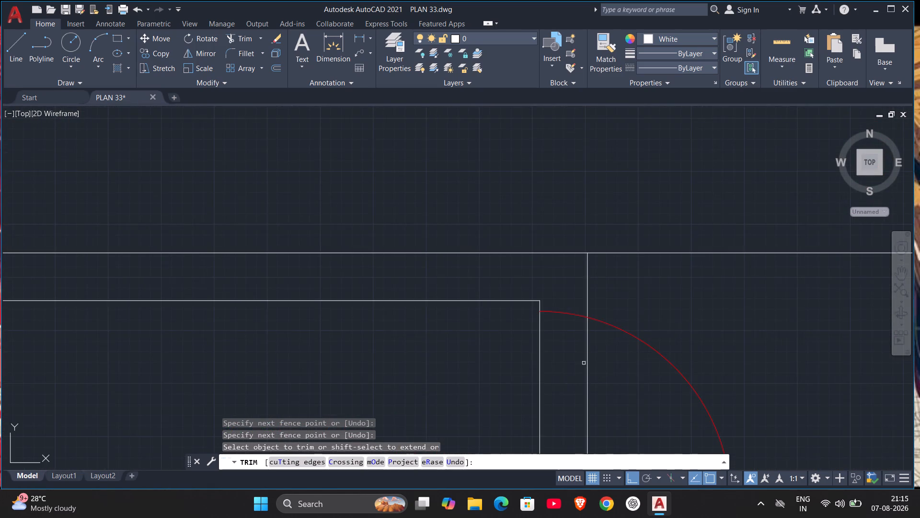
{"action": "middle_click_drag", "start_coordinate": [586, 361], "coordinate": [690, 206]}
{"action": "left_click_drag", "start_coordinate": [517, 256], "coordinate": [720, 260]}
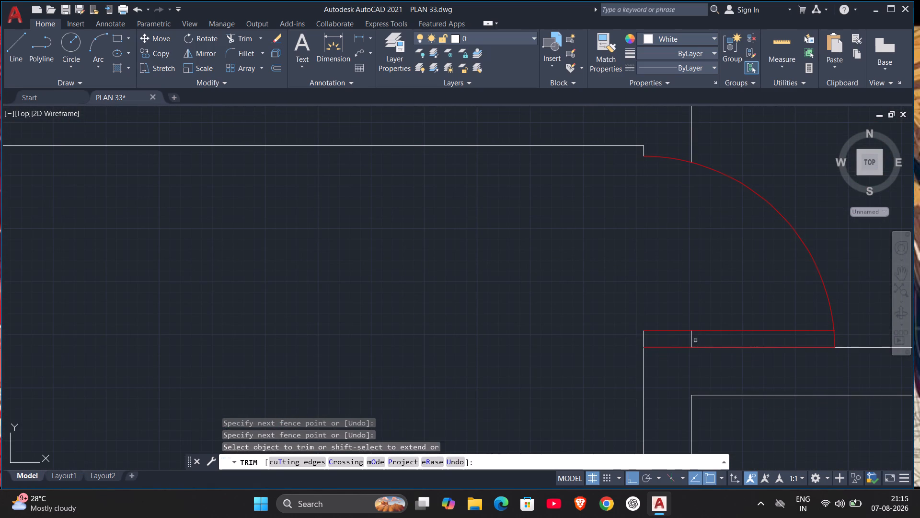
{"action": "left_click", "coordinate": [693, 339]}
{"action": "left_click", "coordinate": [672, 341]}
{"action": "left_click_drag", "start_coordinate": [656, 335], "coordinate": [625, 346]}
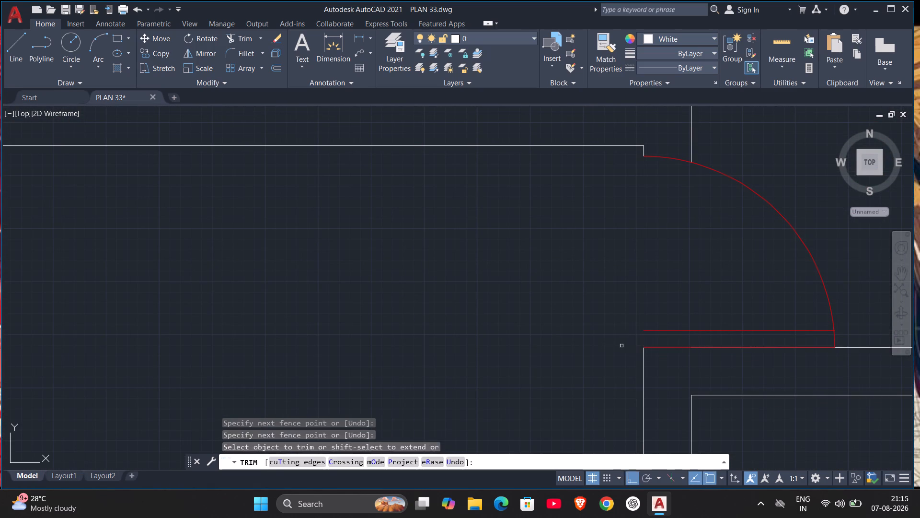
{"action": "left_click", "coordinate": [621, 346]}
{"action": "scroll", "coordinate": [658, 311], "scroll_direction": "down", "scroll_amount": 3}
{"action": "middle_click_drag", "start_coordinate": [701, 400], "coordinate": [635, 350]}
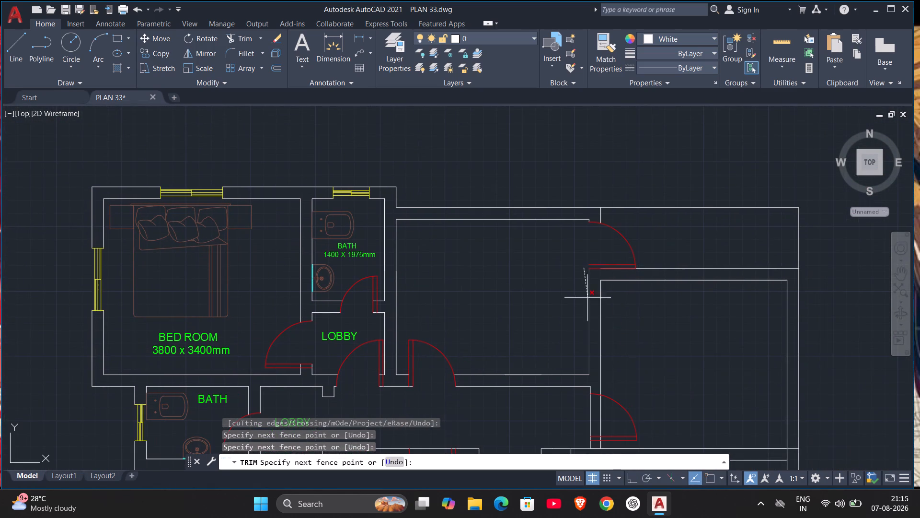
{"action": "key", "text": "Escape"}
{"action": "key", "text": "Escape"}
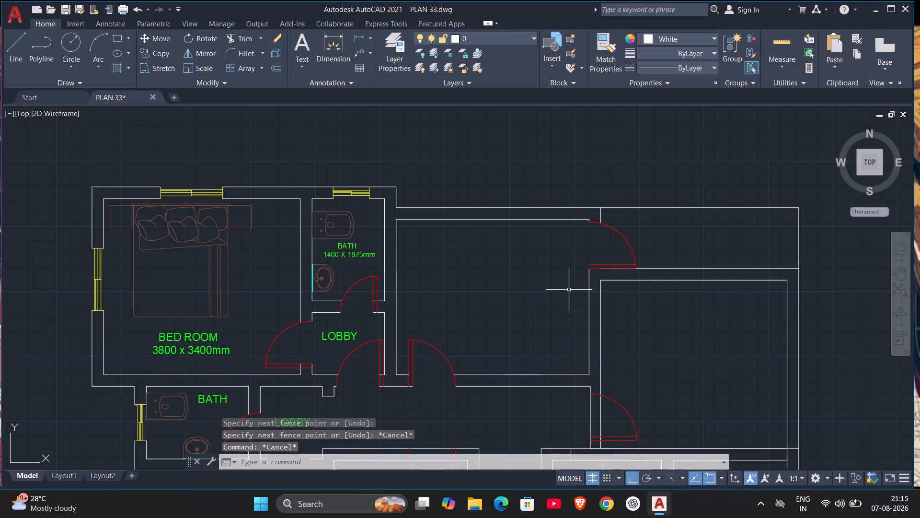
Draw a short vertical line closing the hinge end of the northeast door's leaf, from the wall corner up to the leaf's upper edge.
{"action": "scroll", "coordinate": [586, 271], "scroll_direction": "up", "scroll_amount": 4}
{"action": "middle_click", "coordinate": [630, 309]}
{"action": "scroll", "coordinate": [630, 309], "scroll_direction": "up", "scroll_amount": 1}
{"action": "middle_click_drag", "start_coordinate": [631, 311], "coordinate": [638, 342]}
{"action": "scroll", "coordinate": [636, 335], "scroll_direction": "down", "scroll_amount": 1}
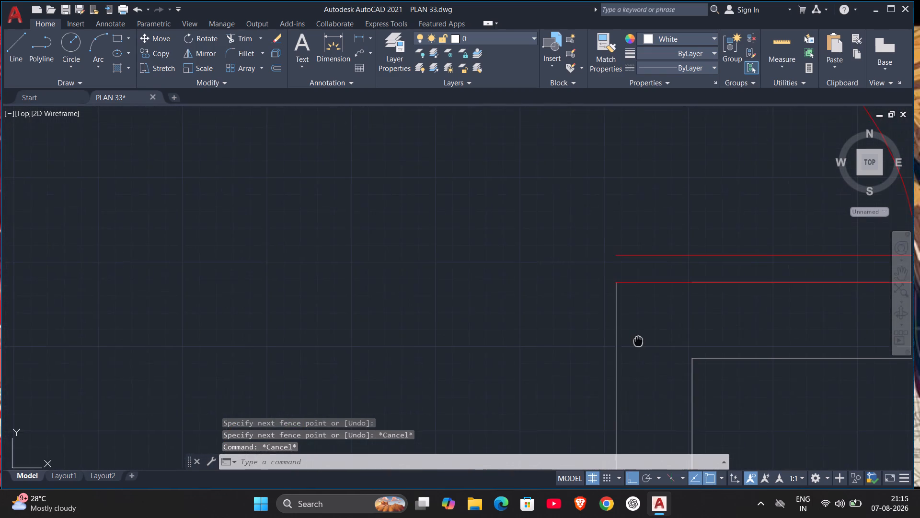
{"action": "middle_click_drag", "start_coordinate": [638, 342], "coordinate": [638, 348]}
{"action": "key", "text": "l"}
{"action": "key", "text": "Return"}
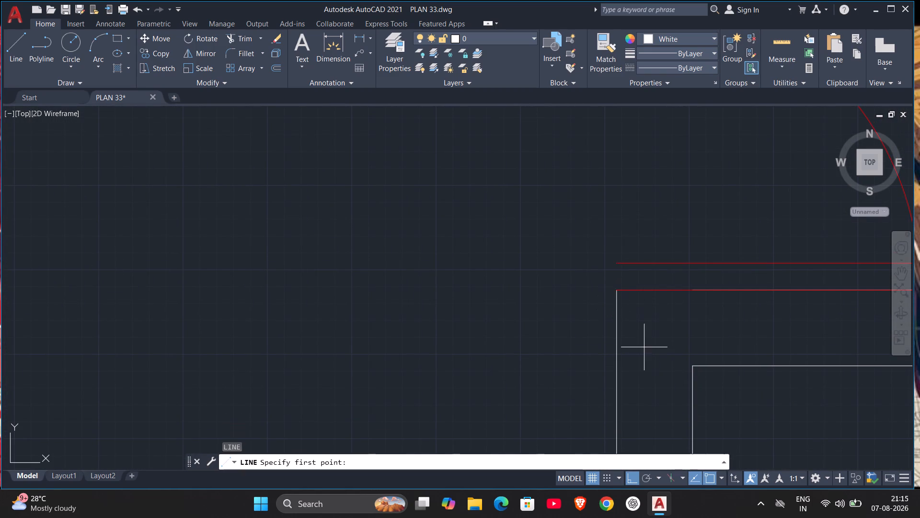
{"action": "left_click", "coordinate": [613, 293]}
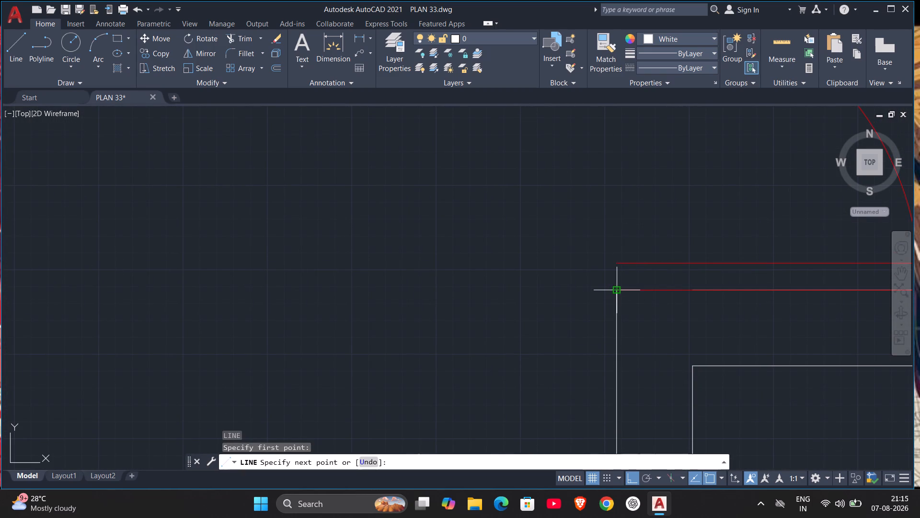
{"action": "left_click", "coordinate": [617, 291]}
{"action": "left_click", "coordinate": [618, 262]}
{"action": "key", "text": "Escape"}
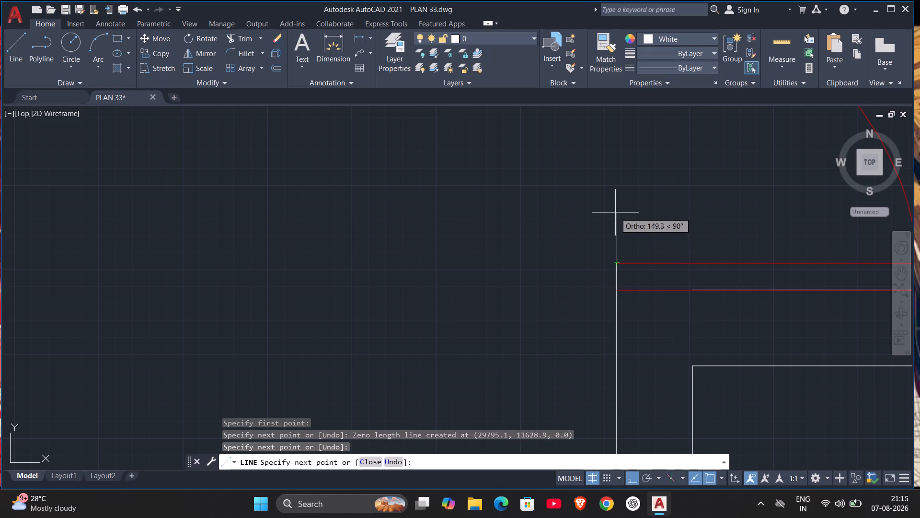
Trim both wall lines across the door opening at the passage's east end, north of the stair hall.
{"action": "scroll", "coordinate": [619, 224], "scroll_direction": "down", "scroll_amount": 4}
{"action": "middle_click_drag", "start_coordinate": [664, 360], "coordinate": [596, 177]}
{"action": "scroll", "coordinate": [585, 262], "scroll_direction": "up", "scroll_amount": 2}
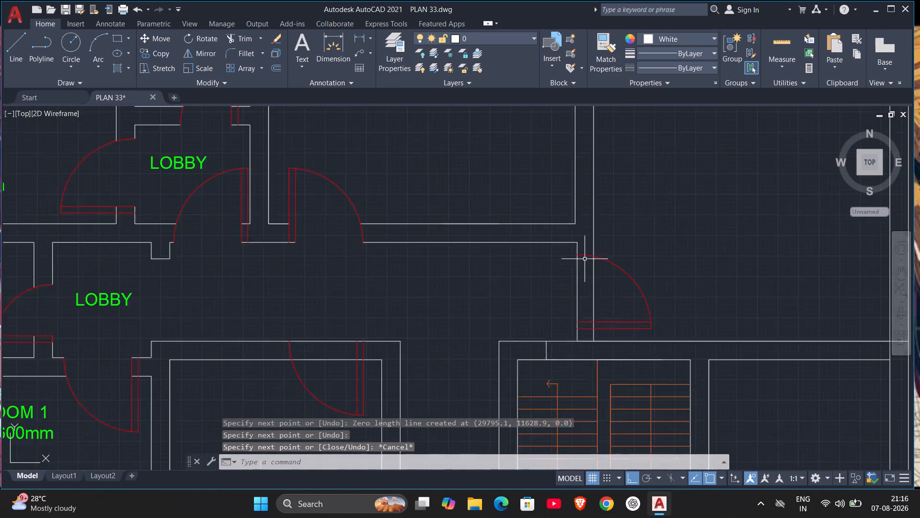
{"action": "middle_click_drag", "start_coordinate": [585, 257], "coordinate": [587, 243]}
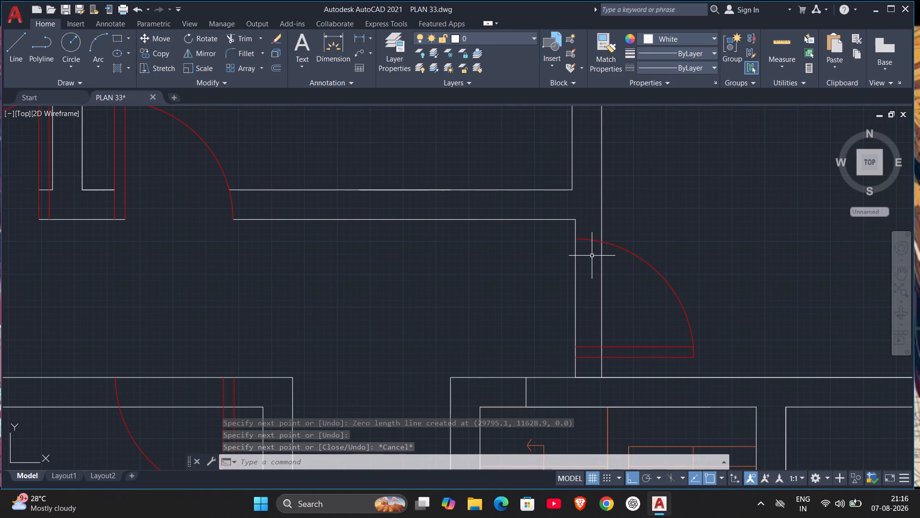
{"action": "type", "text": "tr"}
{"action": "key", "text": "Return"}
{"action": "left_click_drag", "start_coordinate": [625, 285], "coordinate": [432, 339]}
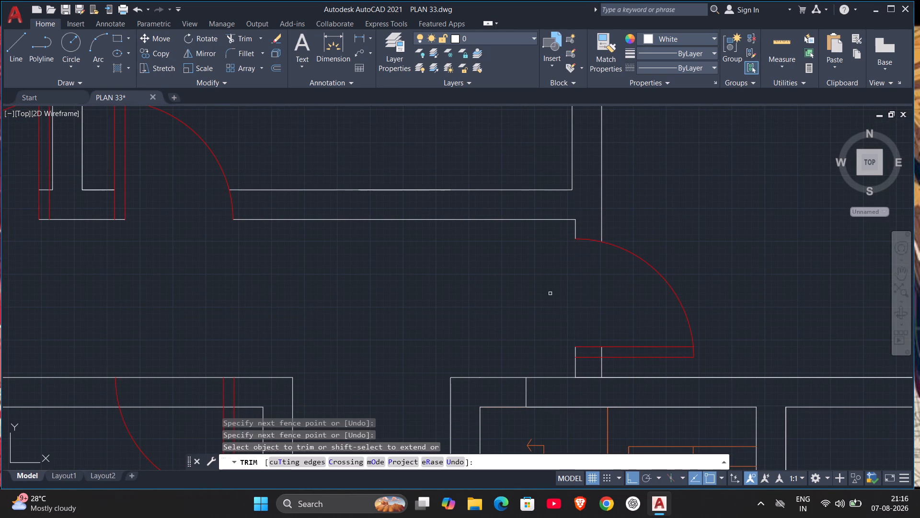
{"action": "scroll", "coordinate": [594, 319], "scroll_direction": "up", "scroll_amount": 1}
{"action": "middle_click", "coordinate": [594, 319]}
{"action": "scroll", "coordinate": [594, 317], "scroll_direction": "down", "scroll_amount": 3}
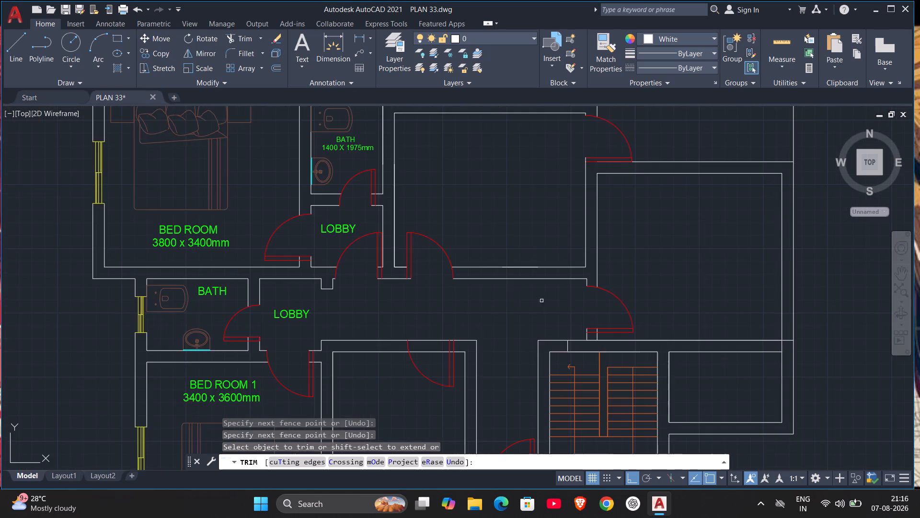
{"action": "scroll", "coordinate": [506, 291], "scroll_direction": "down", "scroll_amount": 1}
{"action": "middle_click_drag", "start_coordinate": [505, 291], "coordinate": [629, 291]}
{"action": "key", "text": "Escape"}
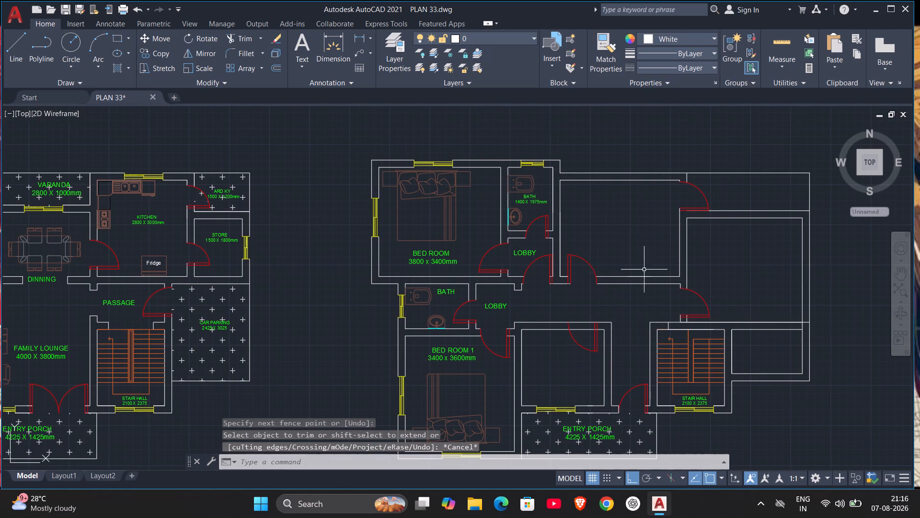
Hatch the strip at the plan's northeast corner, outside the room's east door, with the CROSS pattern at scale 40.
{"action": "scroll", "coordinate": [626, 337], "scroll_direction": "up", "scroll_amount": 1}
{"action": "scroll", "coordinate": [629, 344], "scroll_direction": "down", "scroll_amount": 2}
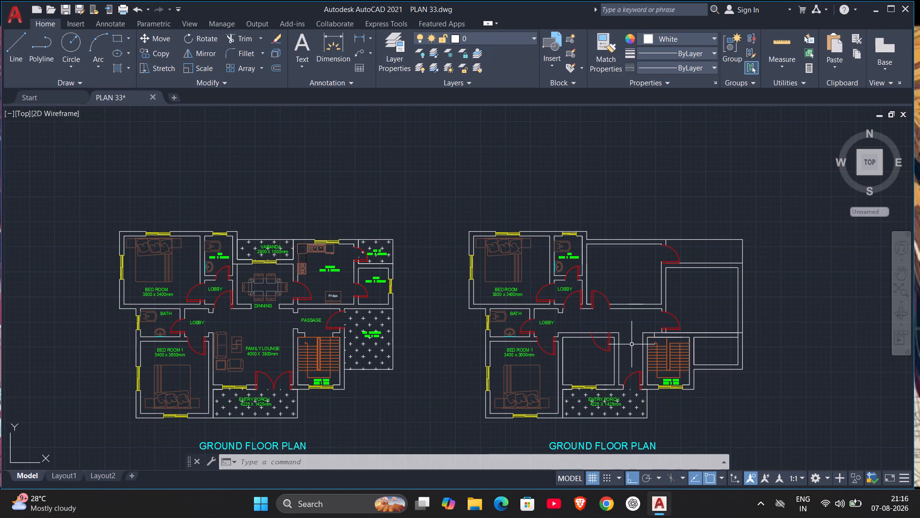
{"action": "middle_click_drag", "start_coordinate": [636, 389], "coordinate": [667, 356]}
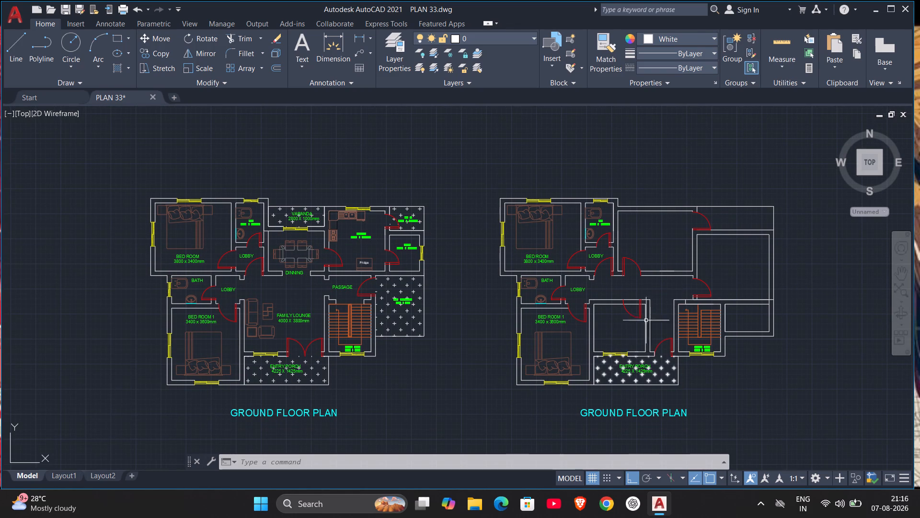
{"action": "key", "text": "h"}
{"action": "key", "text": "Return"}
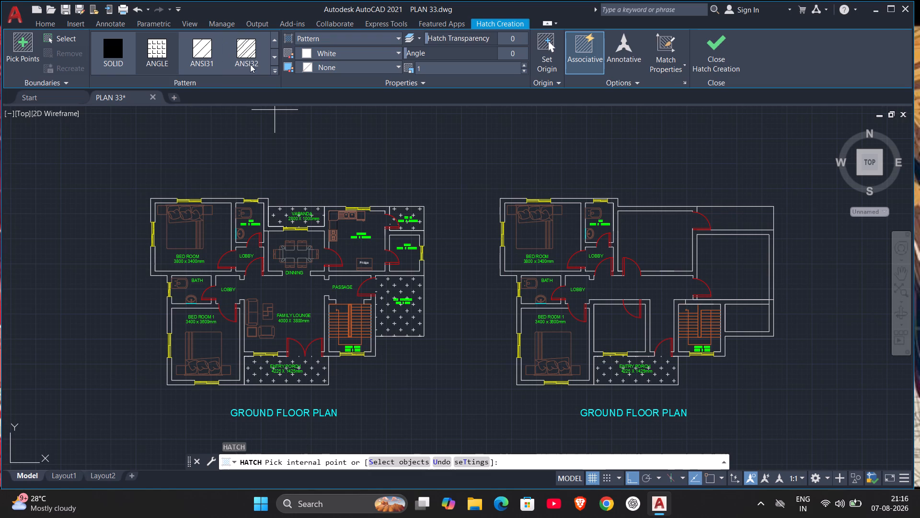
{"action": "left_click", "coordinate": [274, 69]}
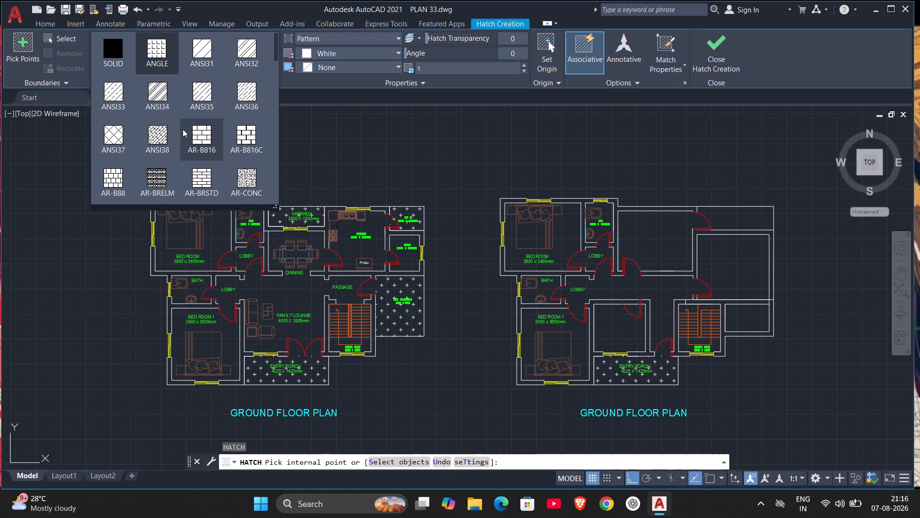
{"action": "scroll", "coordinate": [213, 143], "scroll_direction": "down", "scroll_amount": 3}
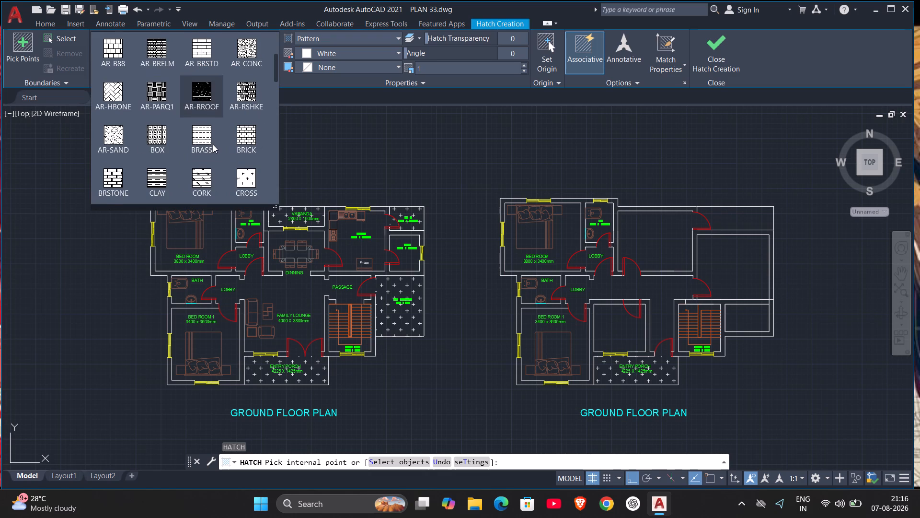
{"action": "scroll", "coordinate": [213, 143], "scroll_direction": "down", "scroll_amount": 1}
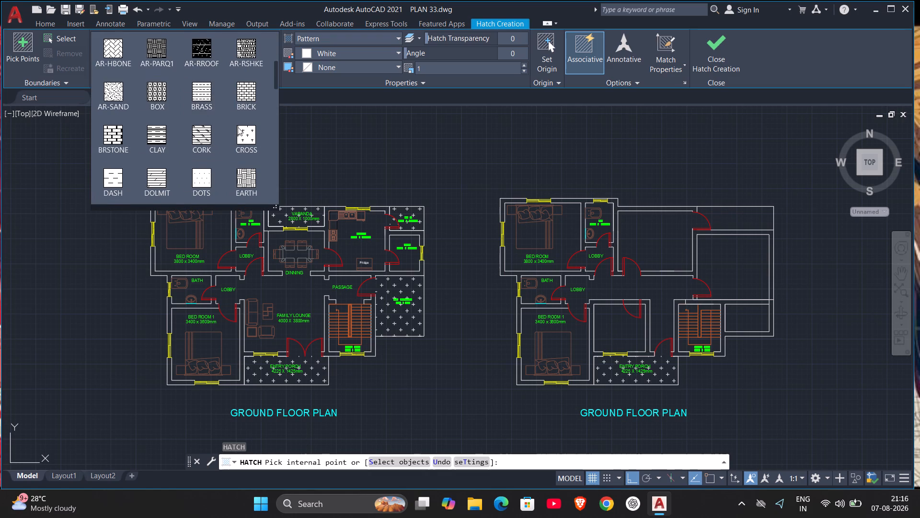
{"action": "left_click", "coordinate": [240, 124]}
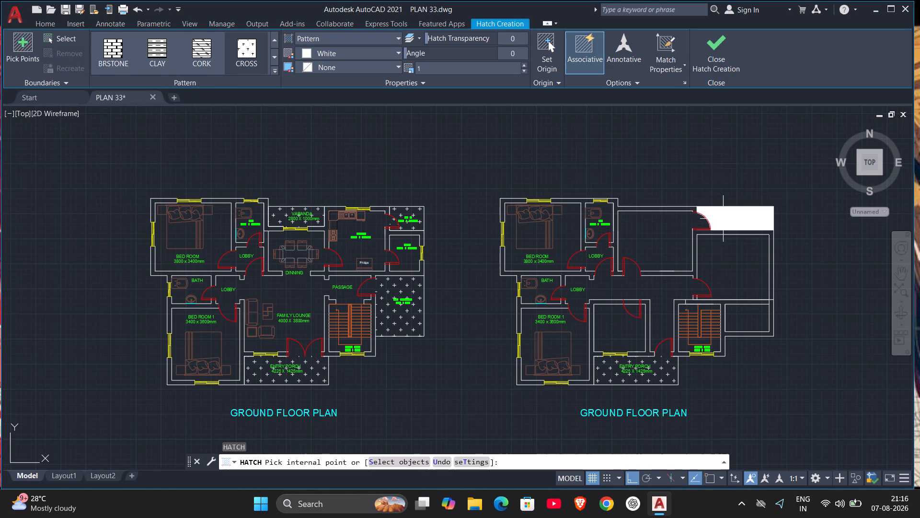
{"action": "left_click", "coordinate": [724, 219]}
{"action": "left_click_drag", "start_coordinate": [429, 68], "coordinate": [359, 80]}
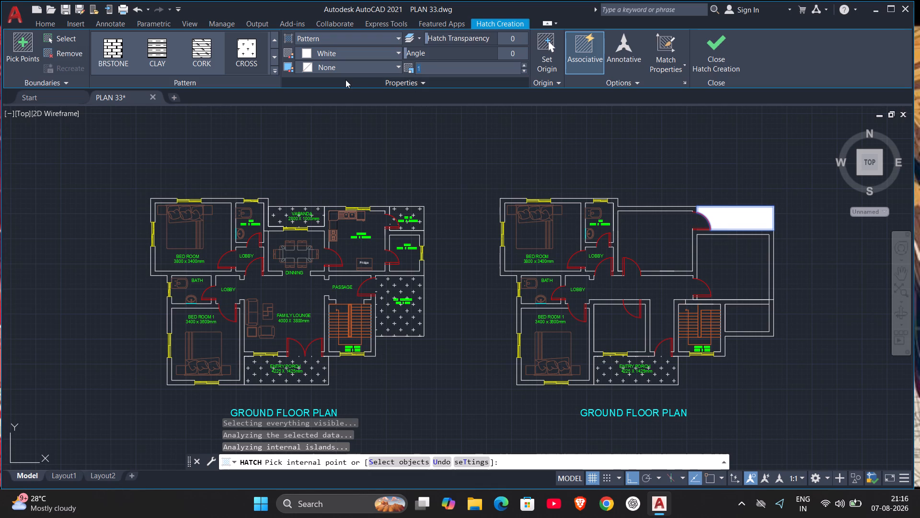
{"action": "type", "text": "40"}
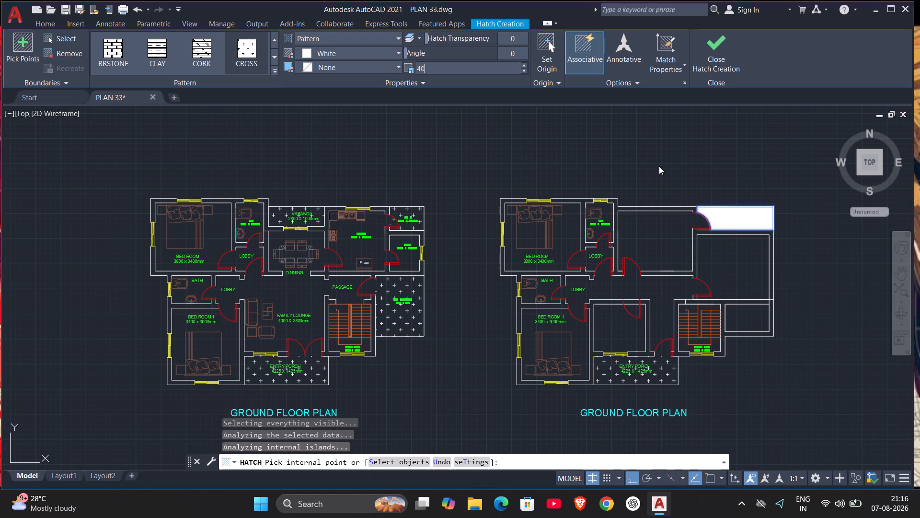
{"action": "left_click", "coordinate": [704, 150]}
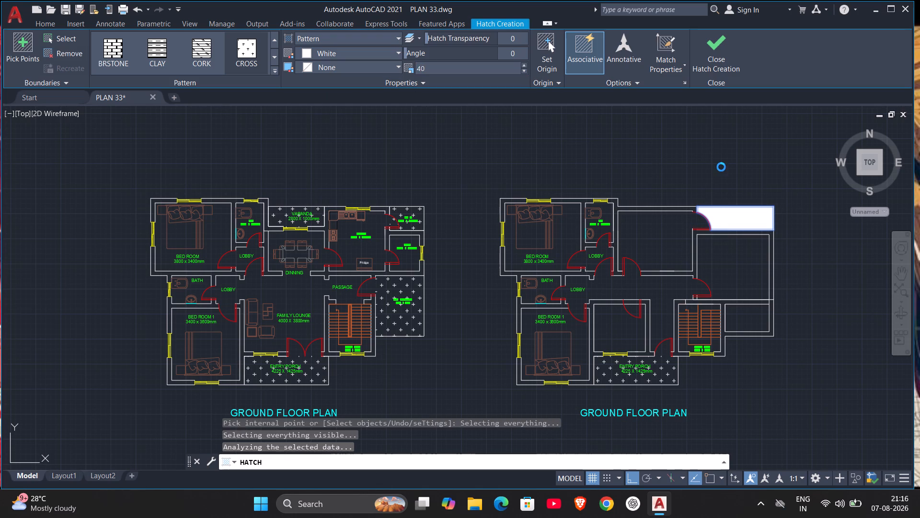
{"action": "left_click", "coordinate": [575, 168]}
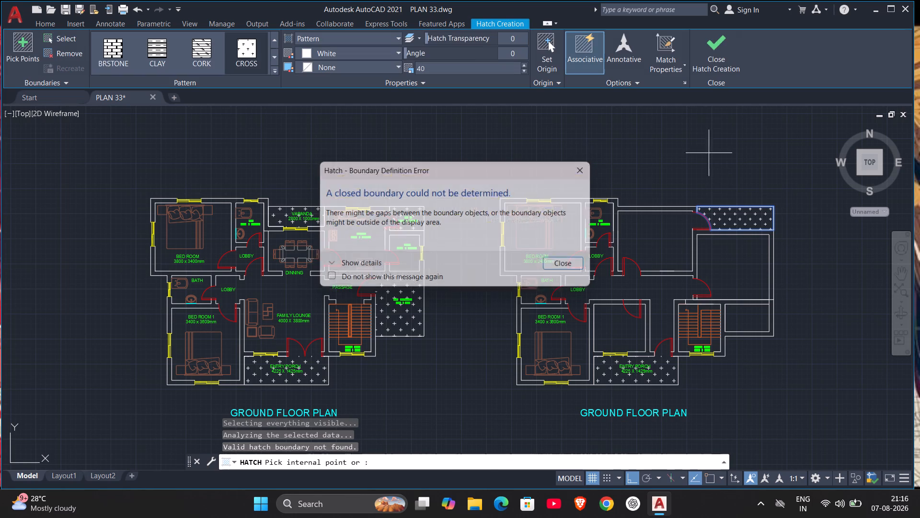
{"action": "left_click", "coordinate": [706, 51]}
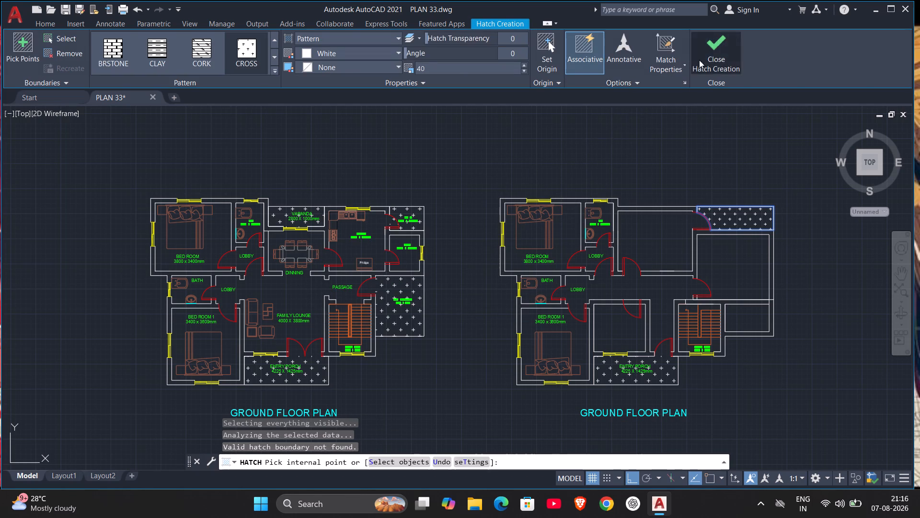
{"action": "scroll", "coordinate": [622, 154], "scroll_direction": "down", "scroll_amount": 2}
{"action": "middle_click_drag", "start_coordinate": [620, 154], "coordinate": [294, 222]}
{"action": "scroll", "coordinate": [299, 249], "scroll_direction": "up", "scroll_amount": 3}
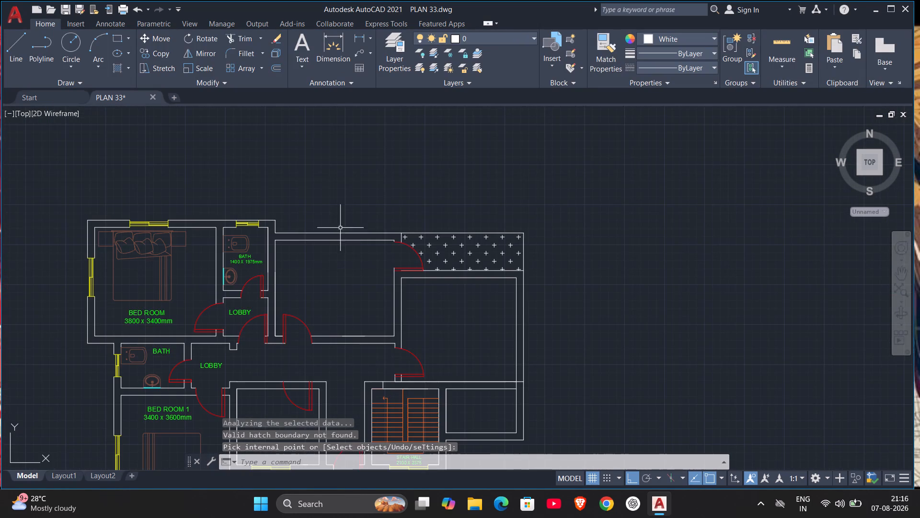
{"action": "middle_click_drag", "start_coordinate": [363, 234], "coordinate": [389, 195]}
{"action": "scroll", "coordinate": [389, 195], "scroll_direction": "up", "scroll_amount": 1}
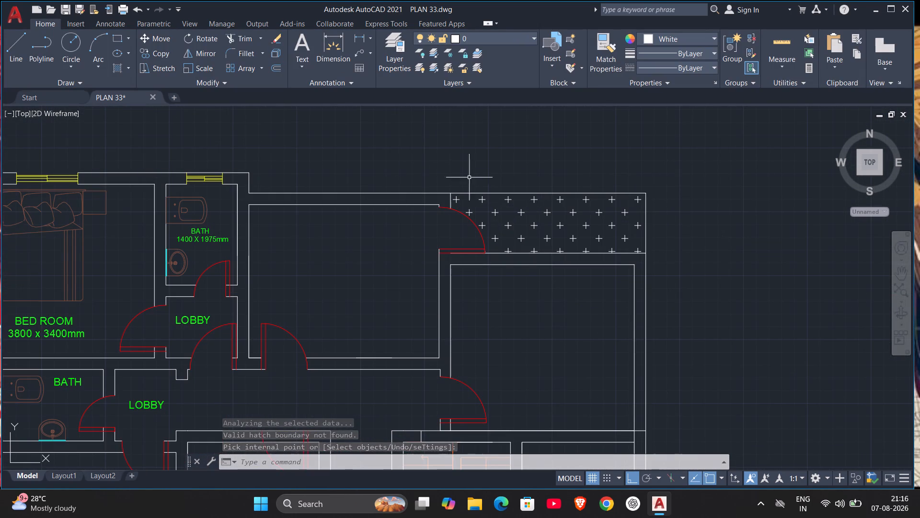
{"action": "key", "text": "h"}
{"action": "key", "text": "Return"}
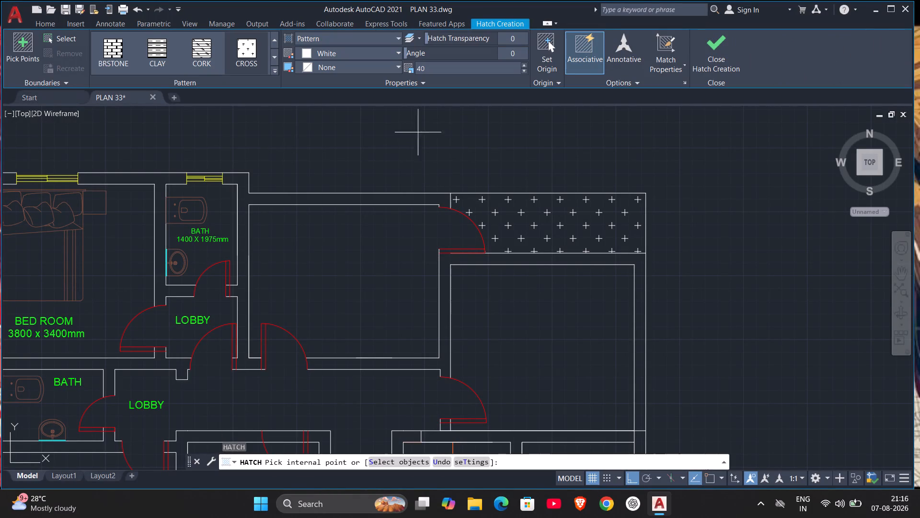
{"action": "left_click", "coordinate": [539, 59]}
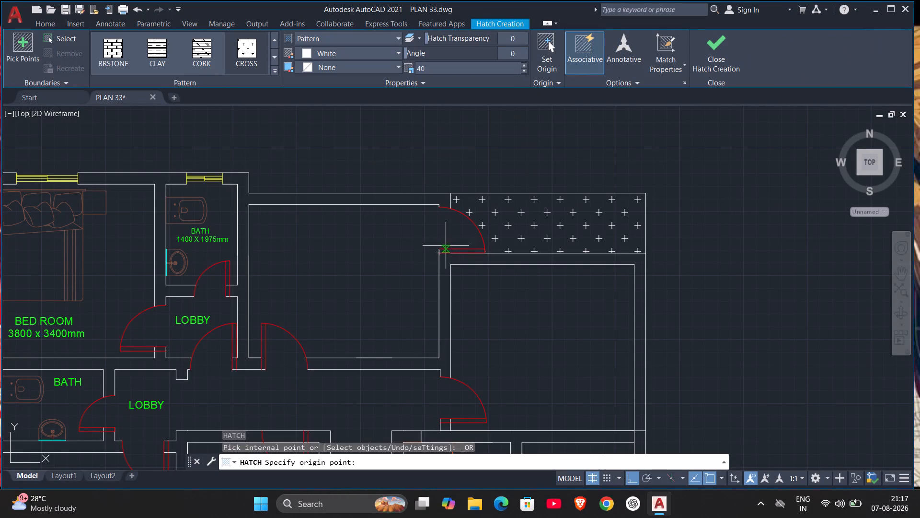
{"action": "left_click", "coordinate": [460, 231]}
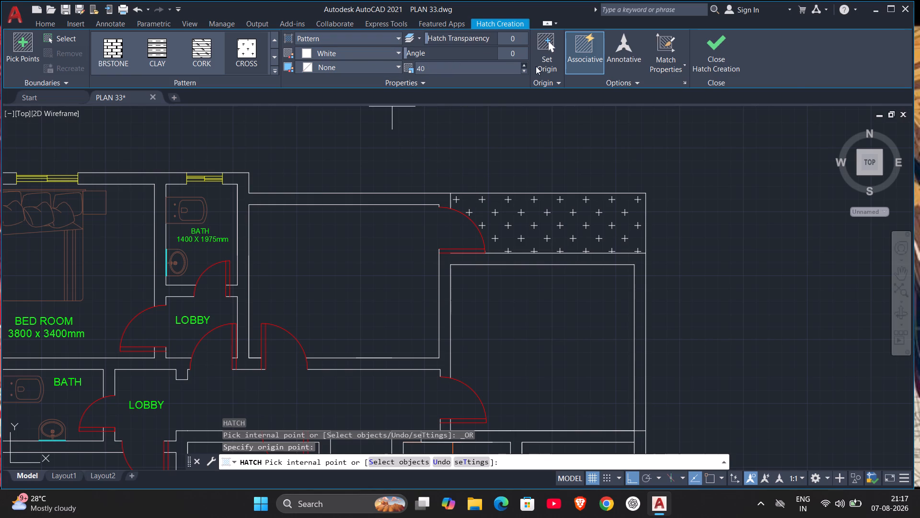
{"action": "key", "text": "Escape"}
Replace the ENTRY PORCH name and size label in the copied plan's south porch with the single word BALCONY.
{"action": "scroll", "coordinate": [524, 151], "scroll_direction": "down", "scroll_amount": 2}
{"action": "scroll", "coordinate": [543, 193], "scroll_direction": "down", "scroll_amount": 1}
{"action": "middle_click_drag", "start_coordinate": [544, 192], "coordinate": [547, 189]}
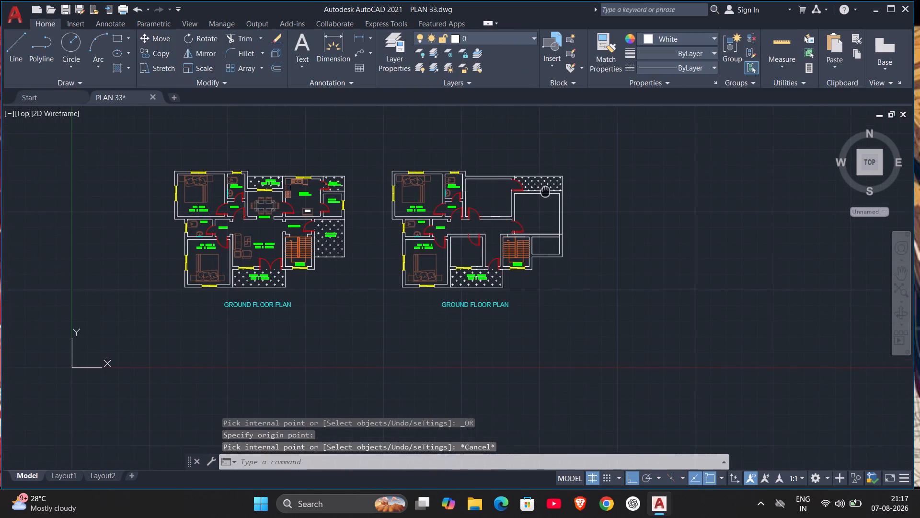
{"action": "middle_click_drag", "start_coordinate": [547, 189], "coordinate": [575, 153]}
{"action": "scroll", "coordinate": [574, 156], "scroll_direction": "up", "scroll_amount": 1}
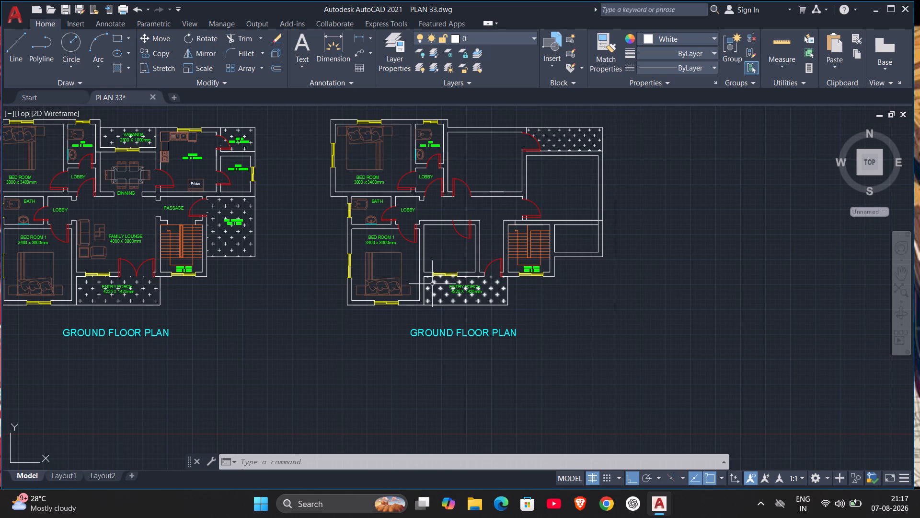
{"action": "middle_click_drag", "start_coordinate": [470, 297], "coordinate": [477, 271]}
{"action": "scroll", "coordinate": [474, 263], "scroll_direction": "up", "scroll_amount": 2}
{"action": "double_click", "coordinate": [464, 254]}
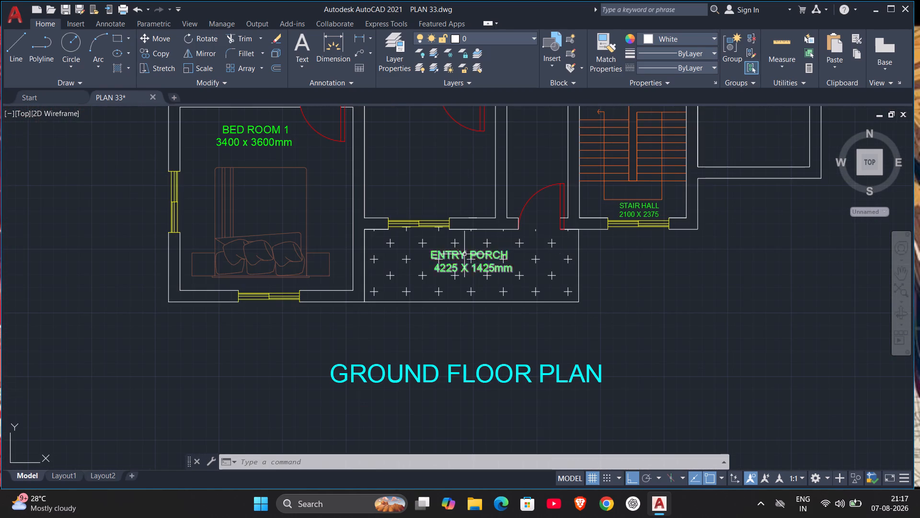
{"action": "left_click_drag", "start_coordinate": [507, 257], "coordinate": [441, 266]}
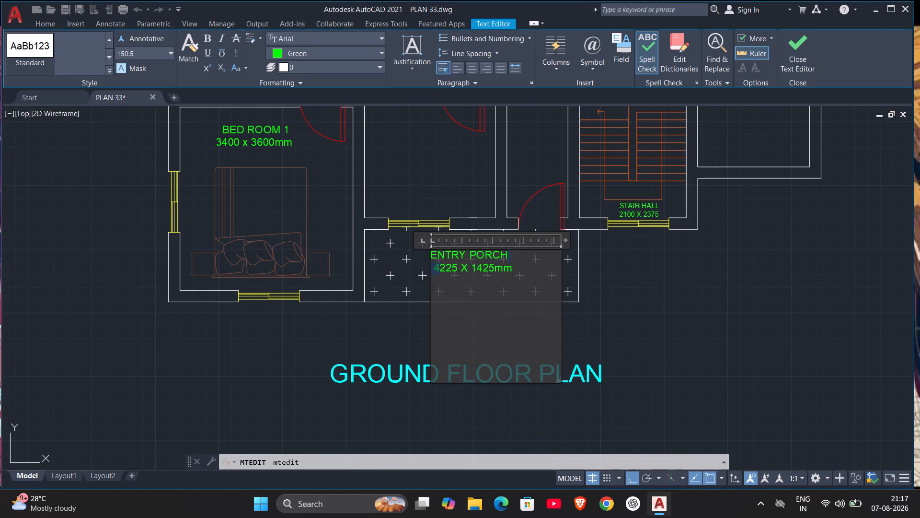
{"action": "left_click_drag", "start_coordinate": [507, 253], "coordinate": [423, 256]}
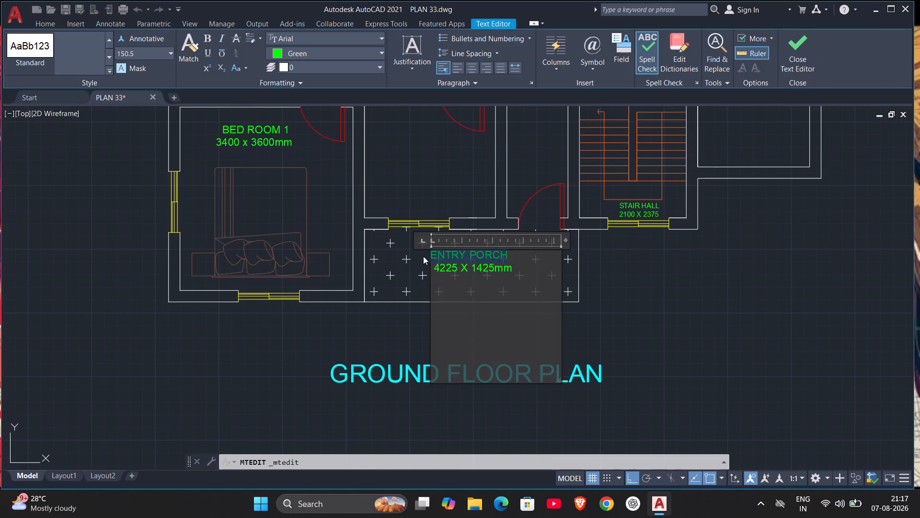
{"action": "key", "text": "BackSpace"}
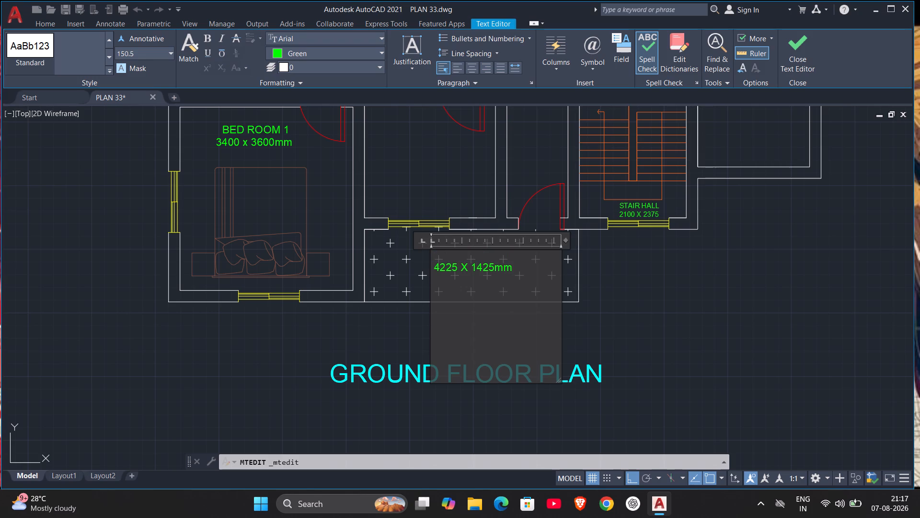
{"action": "left_click_drag", "start_coordinate": [514, 267], "coordinate": [414, 277]}
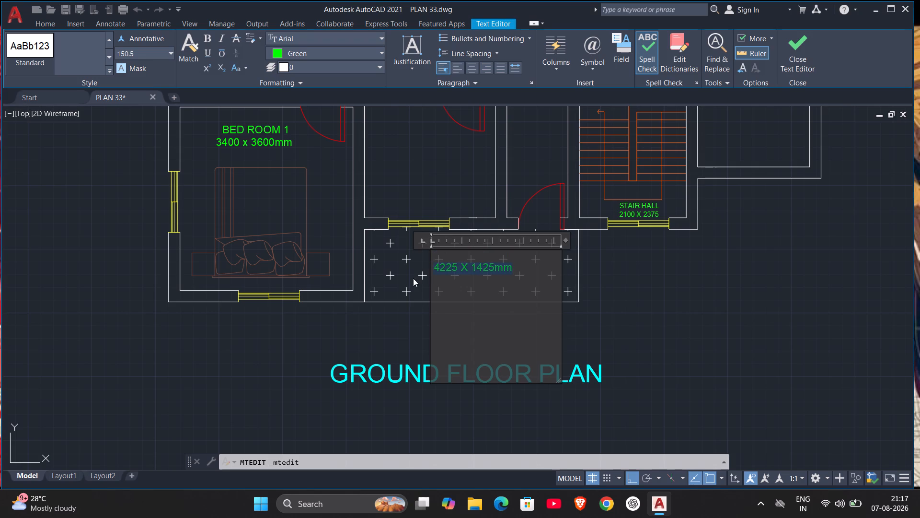
{"action": "key", "text": "BackSpace"}
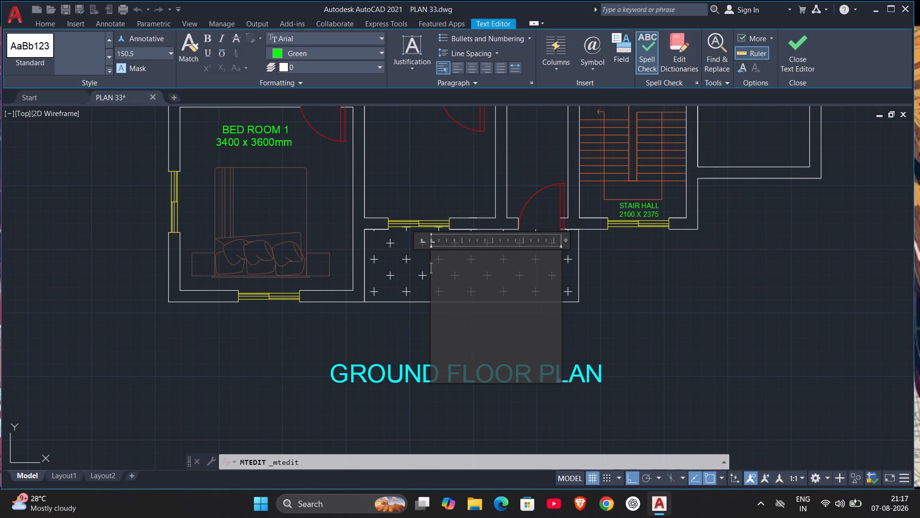
{"action": "left_click", "coordinate": [431, 258]}
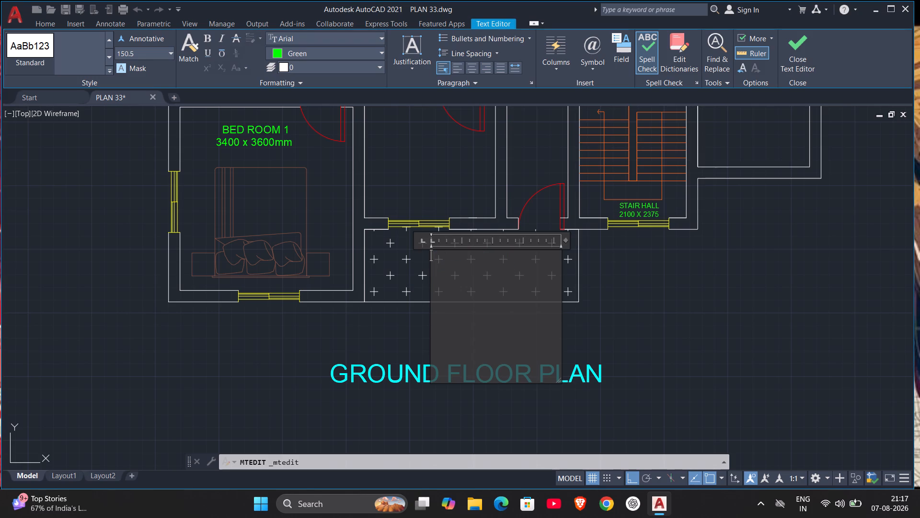
{"action": "type", "text": "BAL"}
{"action": "type", "text": "CONY"}
{"action": "left_click", "coordinate": [641, 266]}
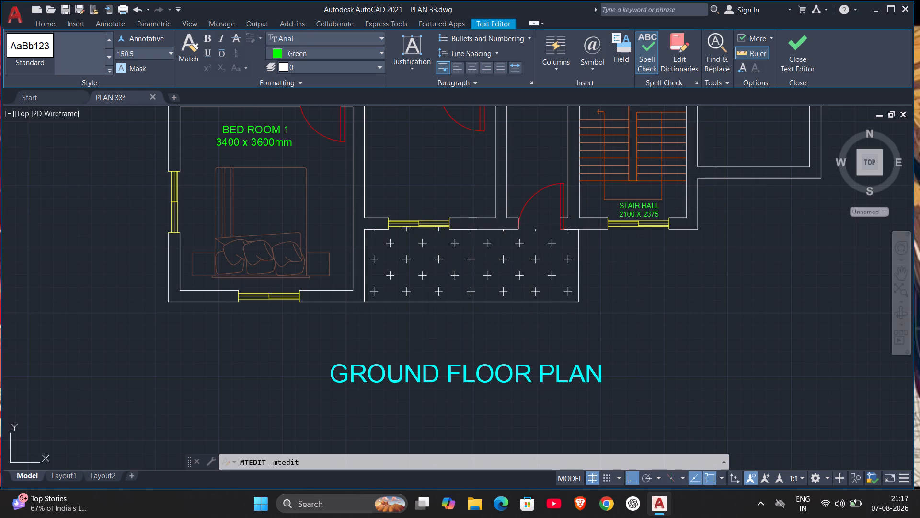
Copy the BALCONY label into the passage, the room north of it, the northeast hatched strip, the large east room and the small room east of the stair hall.
{"action": "scroll", "coordinate": [503, 235], "scroll_direction": "down", "scroll_amount": 3}
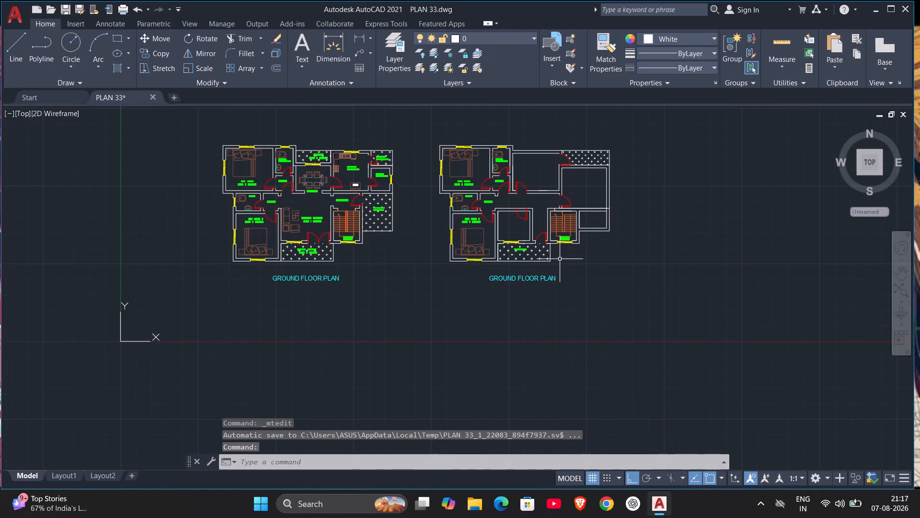
{"action": "scroll", "coordinate": [512, 251], "scroll_direction": "up", "scroll_amount": 4}
{"action": "scroll", "coordinate": [540, 253], "scroll_direction": "down", "scroll_amount": 3}
{"action": "scroll", "coordinate": [563, 227], "scroll_direction": "up", "scroll_amount": 1}
{"action": "middle_click_drag", "start_coordinate": [563, 227], "coordinate": [563, 236]}
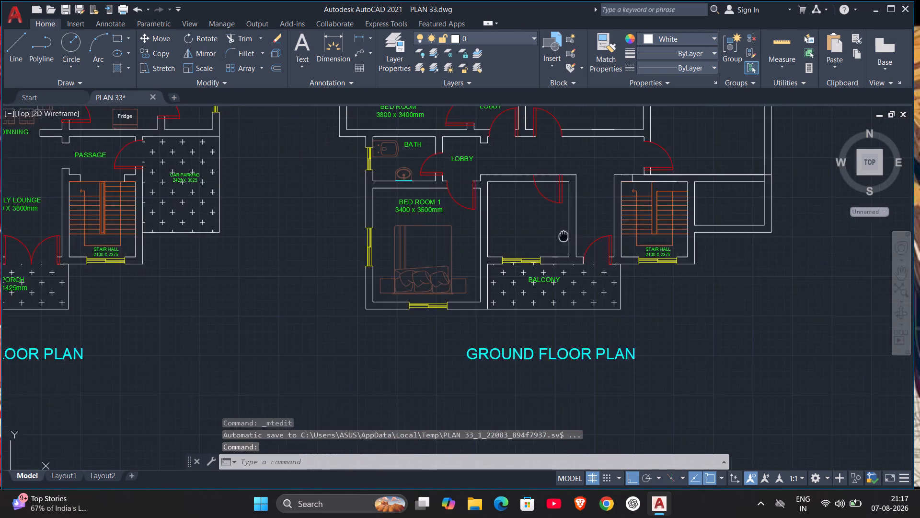
{"action": "middle_click_drag", "start_coordinate": [563, 236], "coordinate": [548, 300]}
{"action": "scroll", "coordinate": [545, 297], "scroll_direction": "up", "scroll_amount": 1}
{"action": "middle_click_drag", "start_coordinate": [545, 295], "coordinate": [545, 301]}
{"action": "scroll", "coordinate": [545, 301], "scroll_direction": "down", "scroll_amount": 1}
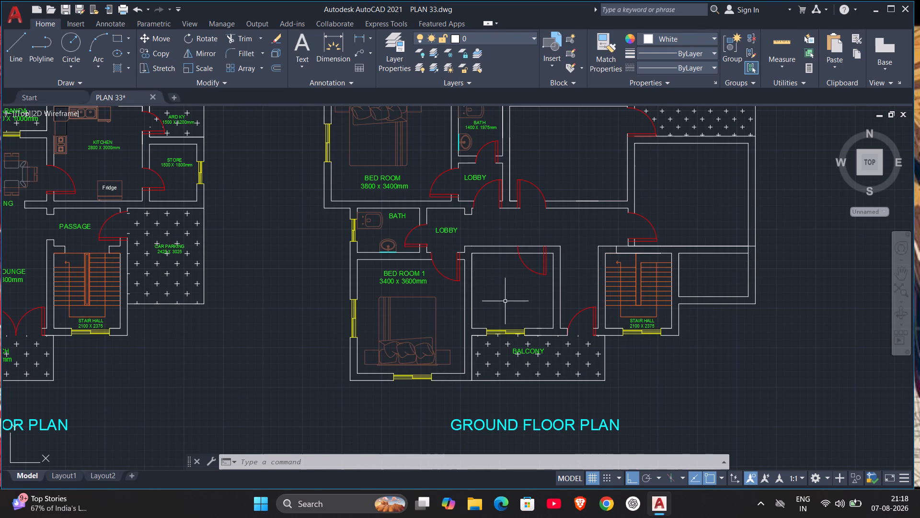
{"action": "left_click", "coordinate": [524, 352]}
{"action": "type", "text": "CO"}
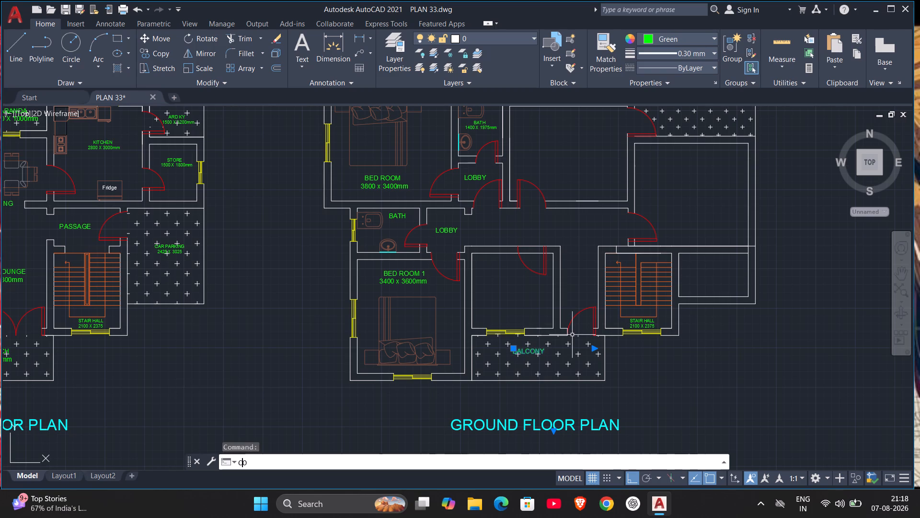
{"action": "key", "text": "Return"}
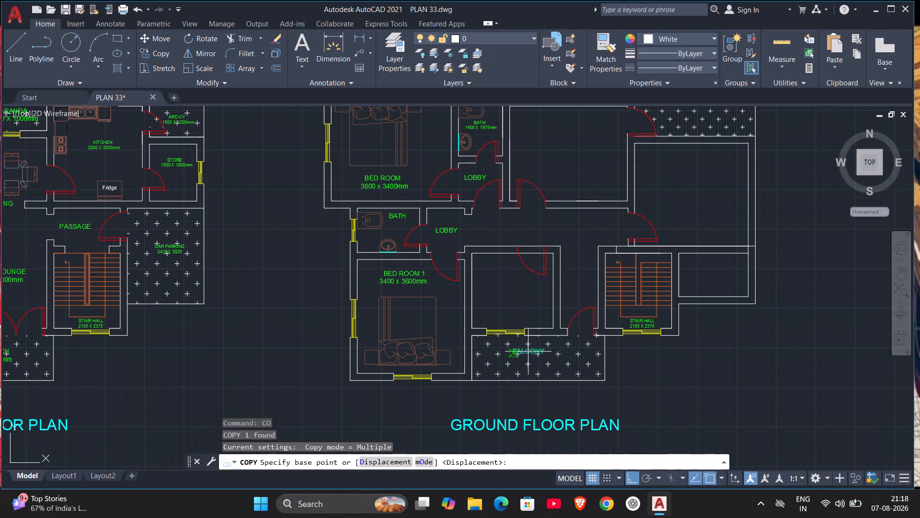
{"action": "left_click", "coordinate": [528, 352]}
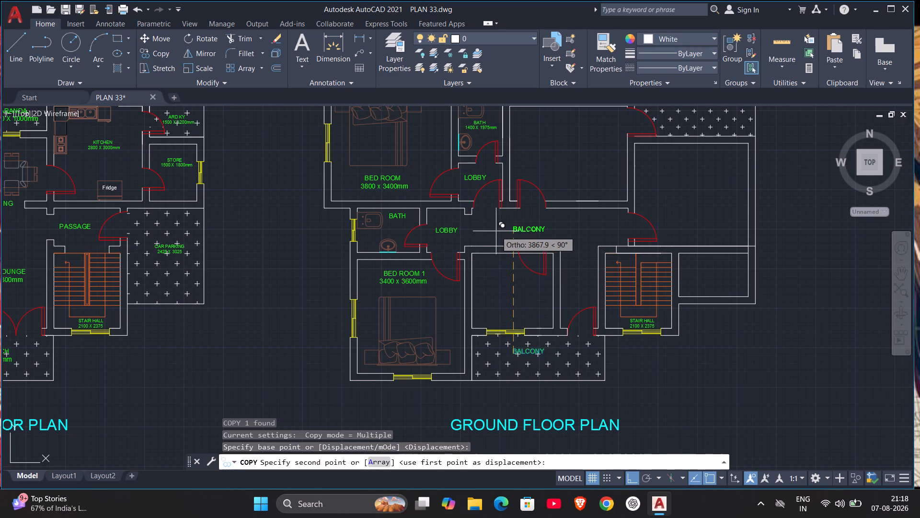
{"action": "key", "text": "F8"}
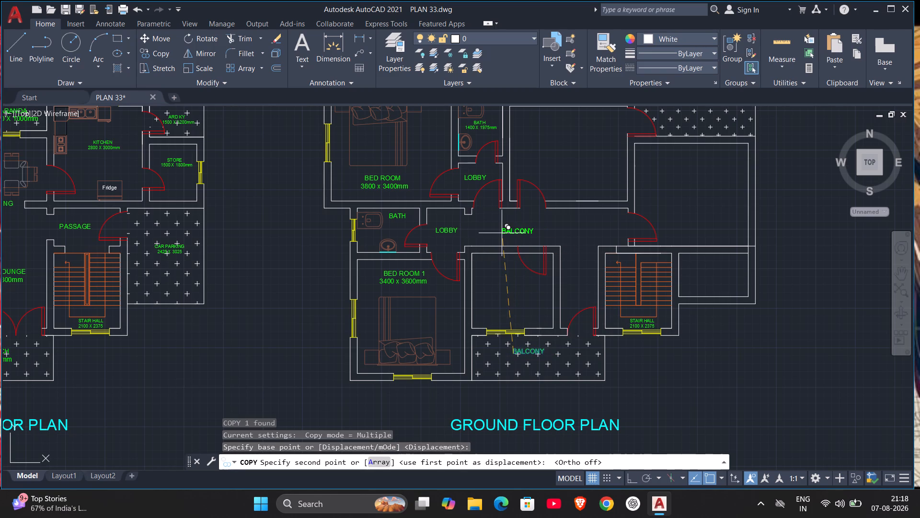
{"action": "left_click", "coordinate": [502, 233]}
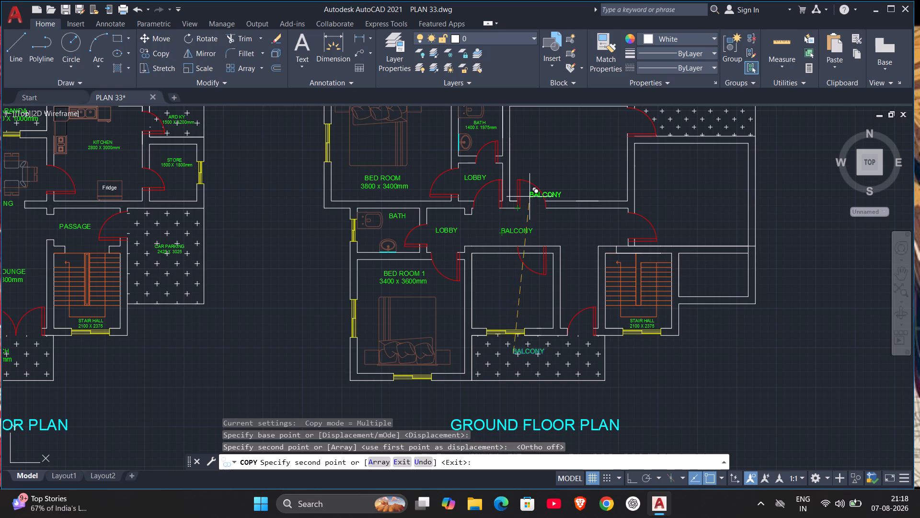
{"action": "middle_click_drag", "start_coordinate": [547, 158], "coordinate": [535, 216]}
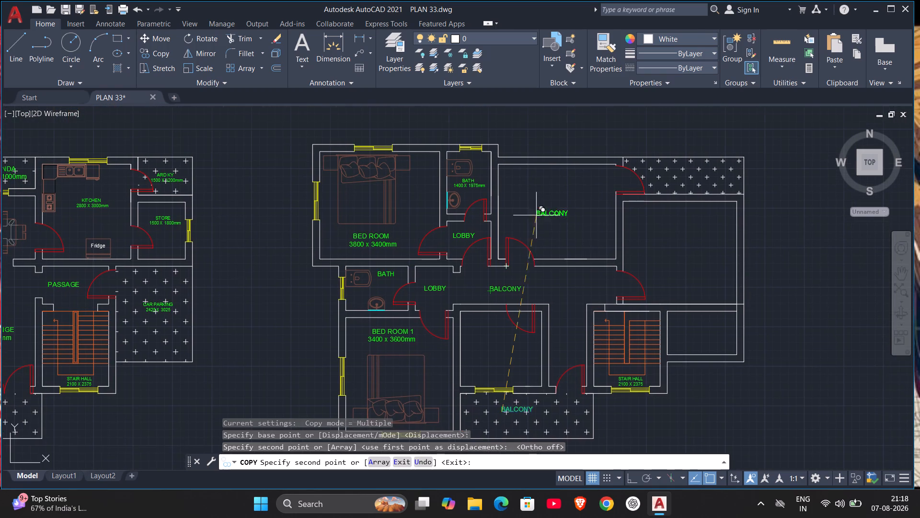
{"action": "left_click", "coordinate": [542, 213]}
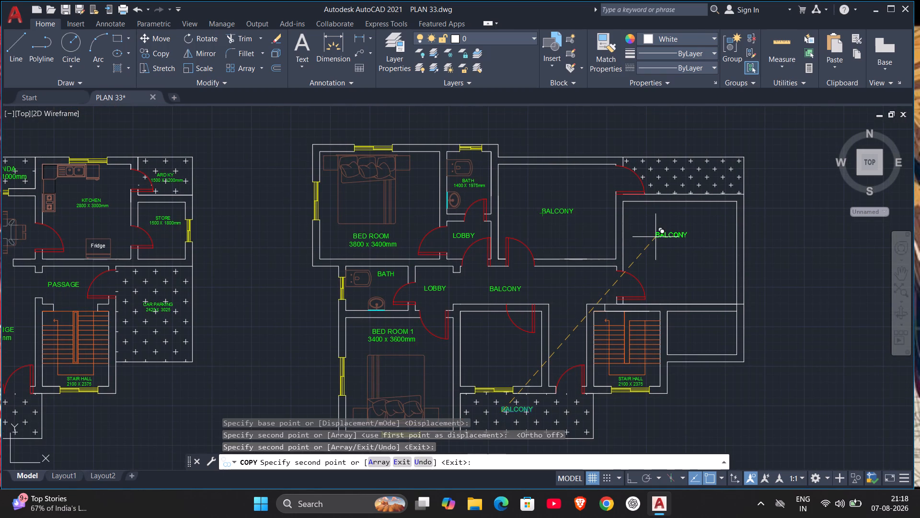
{"action": "left_click", "coordinate": [676, 178]}
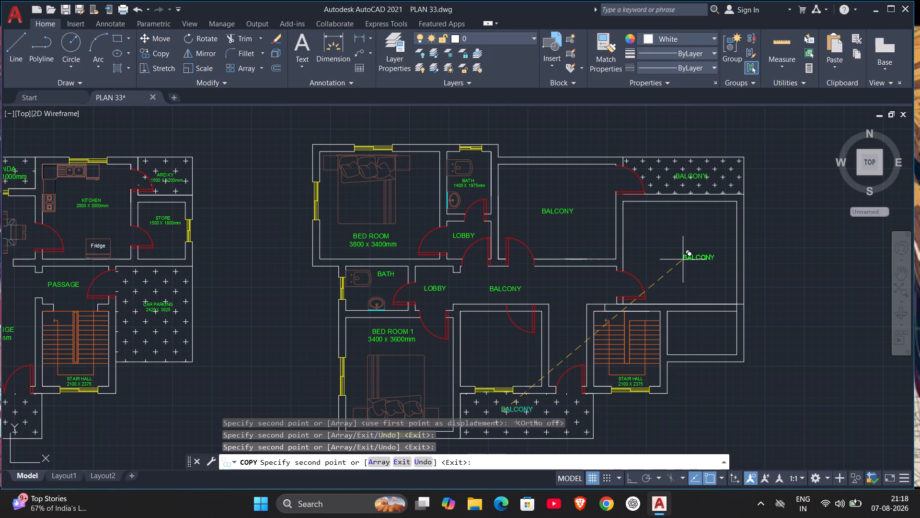
{"action": "left_click", "coordinate": [683, 288]}
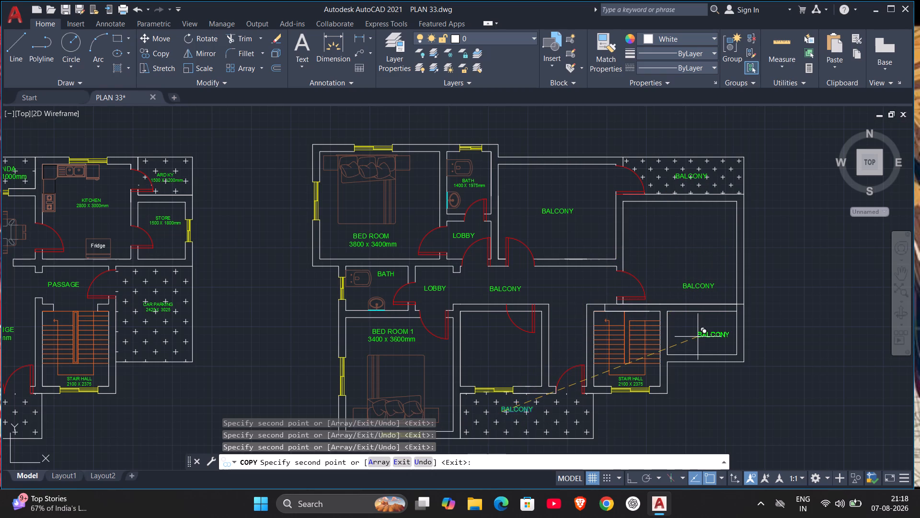
{"action": "left_click", "coordinate": [686, 338]}
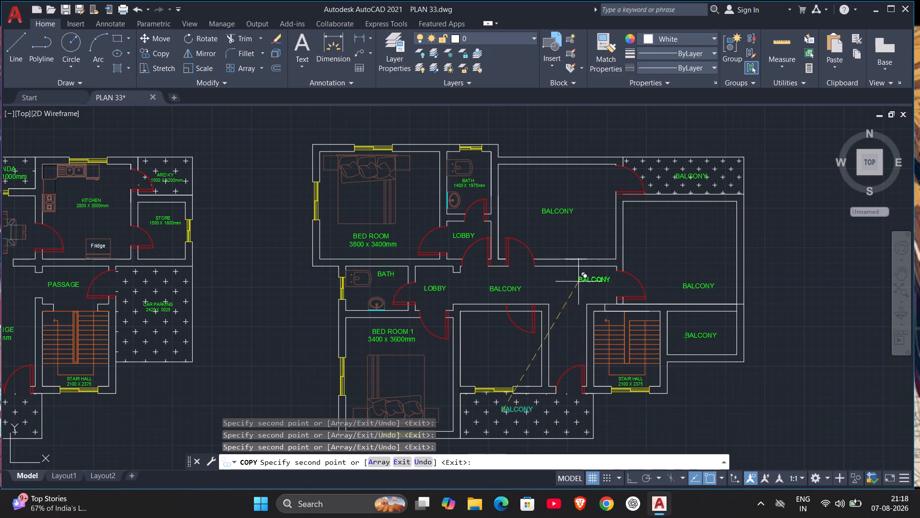
{"action": "key", "text": "Escape"}
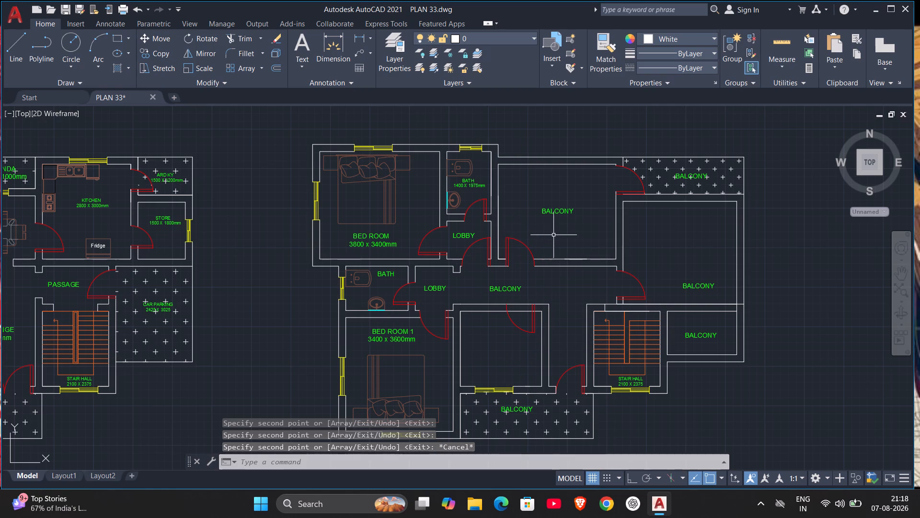
Change the label copied into the passage to PASSAGE.
{"action": "double_click", "coordinate": [509, 291]}
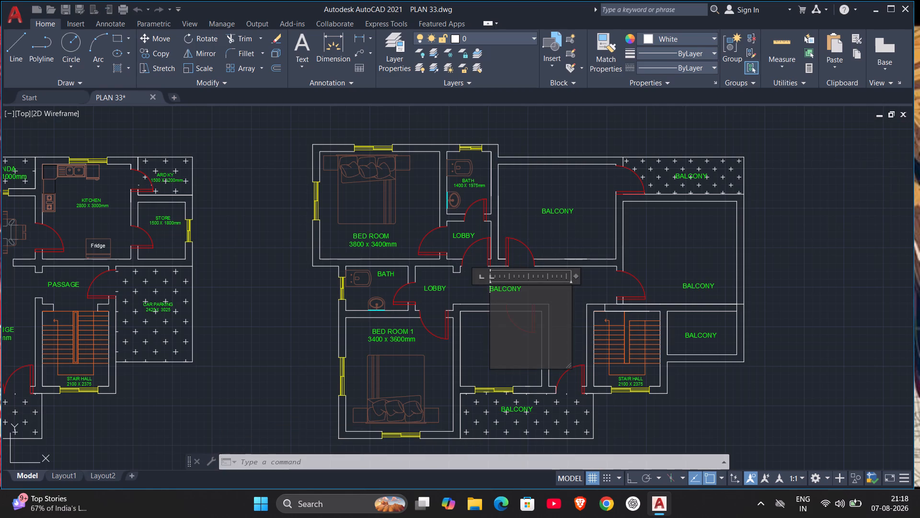
{"action": "left_click_drag", "start_coordinate": [527, 291], "coordinate": [447, 284]}
{"action": "key", "text": "BackSpace"}
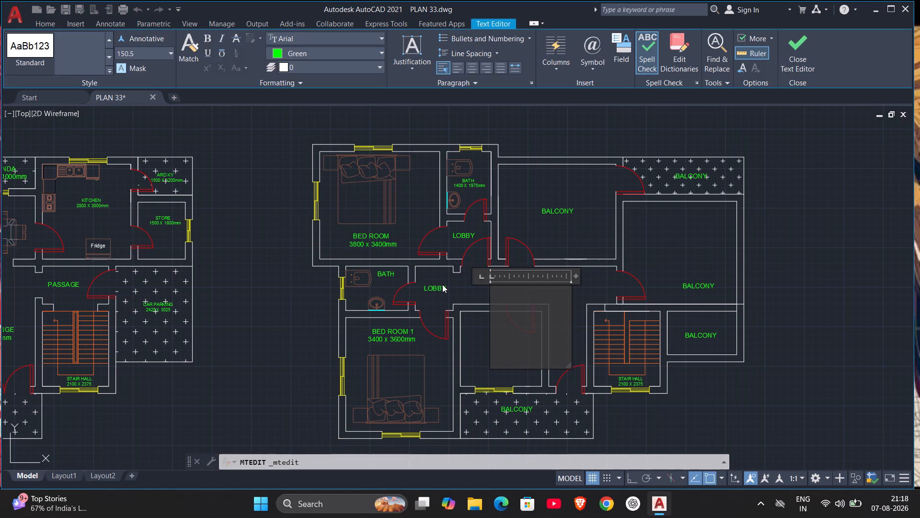
{"action": "type", "text": "OASSAGE"}
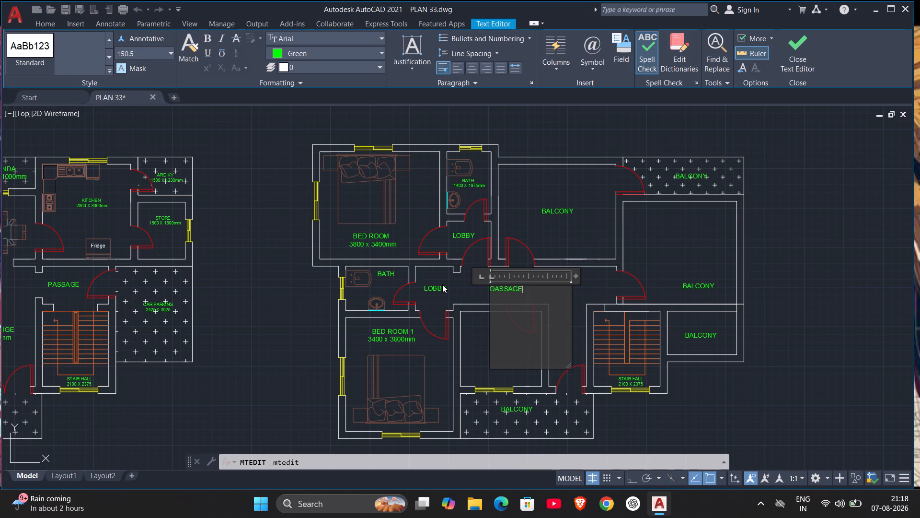
{"action": "key", "text": "BackSpace"}
{"action": "key", "text": "BackSpace"}
{"action": "key", "text": "BackSpace"}
{"action": "key", "text": "BackSpace"}
{"action": "key", "text": "BackSpace"}
{"action": "key", "text": "BackSpace"}
{"action": "key", "text": "BackSpace"}
{"action": "type", "text": "PASSAGE"}
{"action": "left_click_drag", "start_coordinate": [875, 245], "coordinate": [870, 249]}
Change the BALCONY label in the room north of the passage to FAMILY LOUNGE on two lines.
{"action": "double_click", "coordinate": [556, 210]}
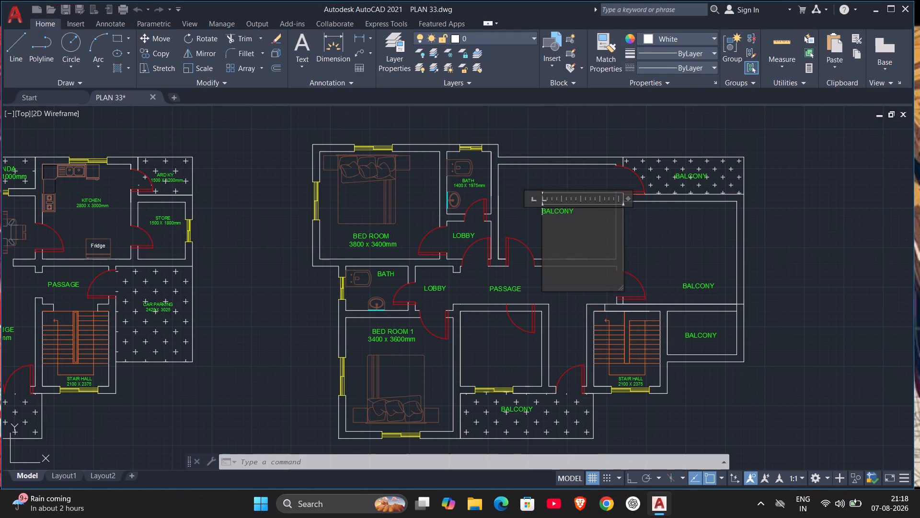
{"action": "left_click_drag", "start_coordinate": [583, 211], "coordinate": [507, 209]}
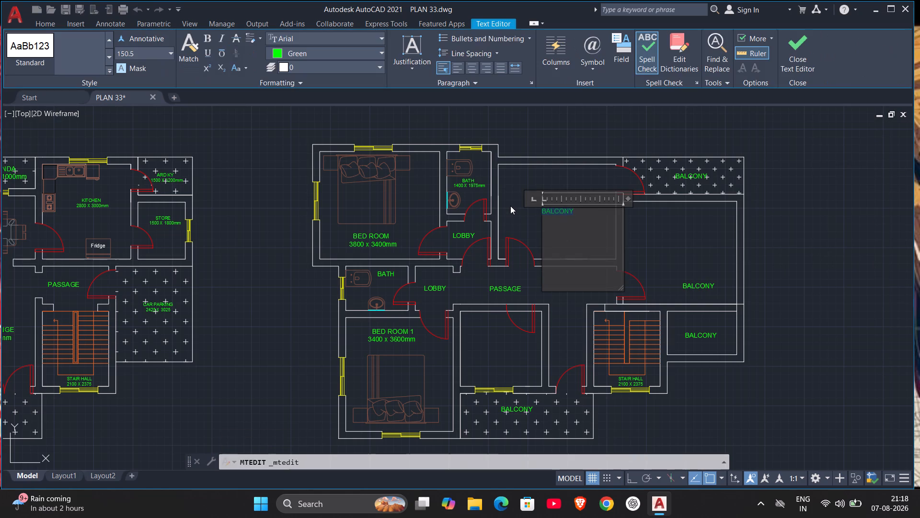
{"action": "key", "text": "BackSpace"}
{"action": "type", "text": "FAMILY"}
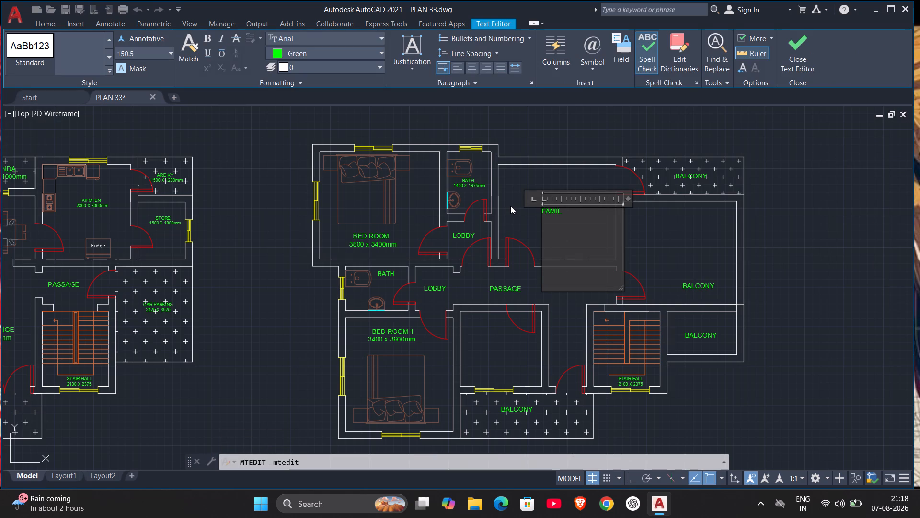
{"action": "key", "text": "Return"}
{"action": "type", "text": "LOU"}
{"action": "type", "text": "NGE"}
{"action": "left_click", "coordinate": [639, 136]}
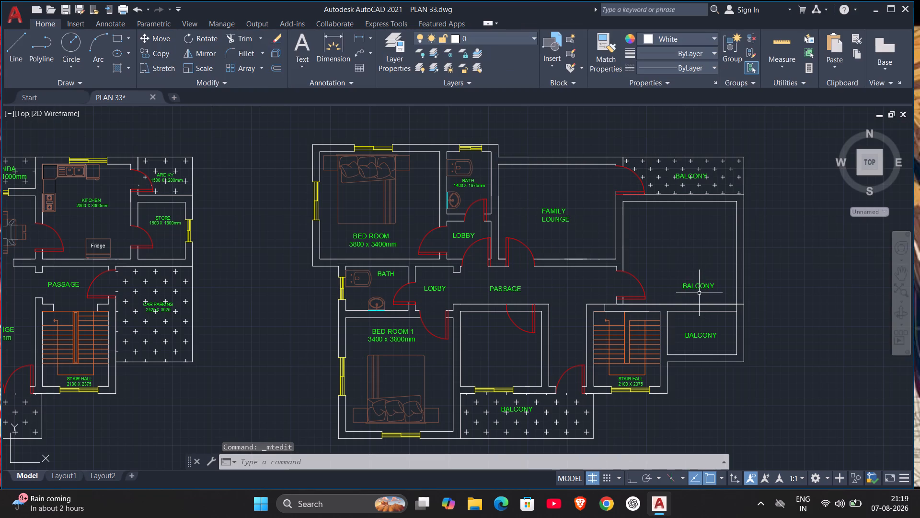
Change the BALCONY label in the large east room to BEDROOM 2.
{"action": "double_click", "coordinate": [698, 283]}
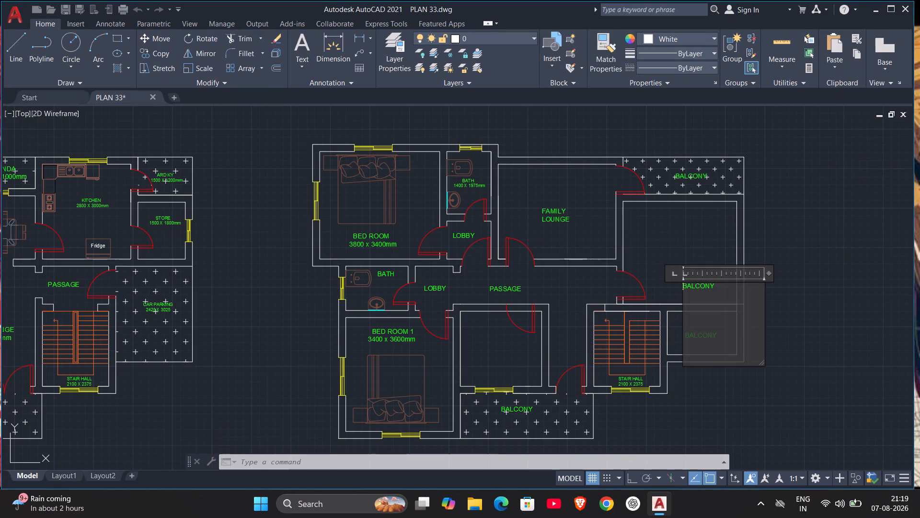
{"action": "left_click_drag", "start_coordinate": [715, 285], "coordinate": [646, 288]}
{"action": "key", "text": "BackSpace"}
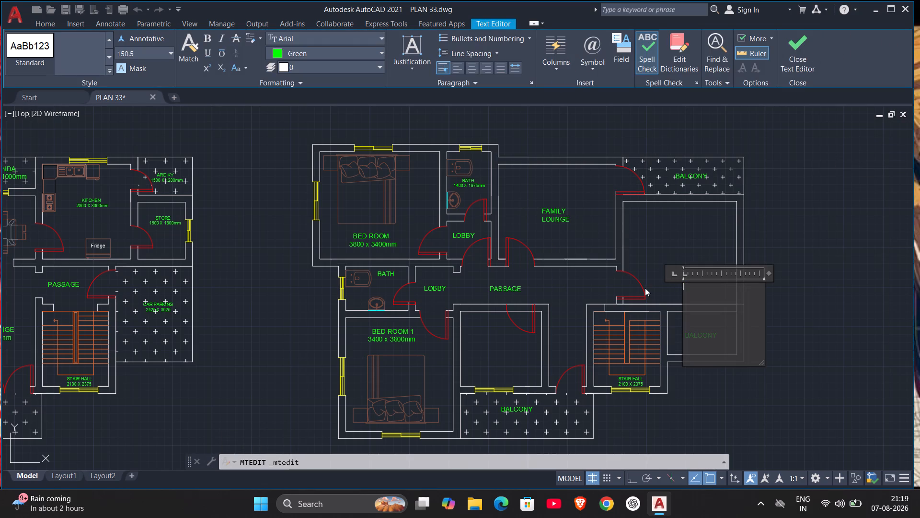
{"action": "type", "text": "BEDROOM"}
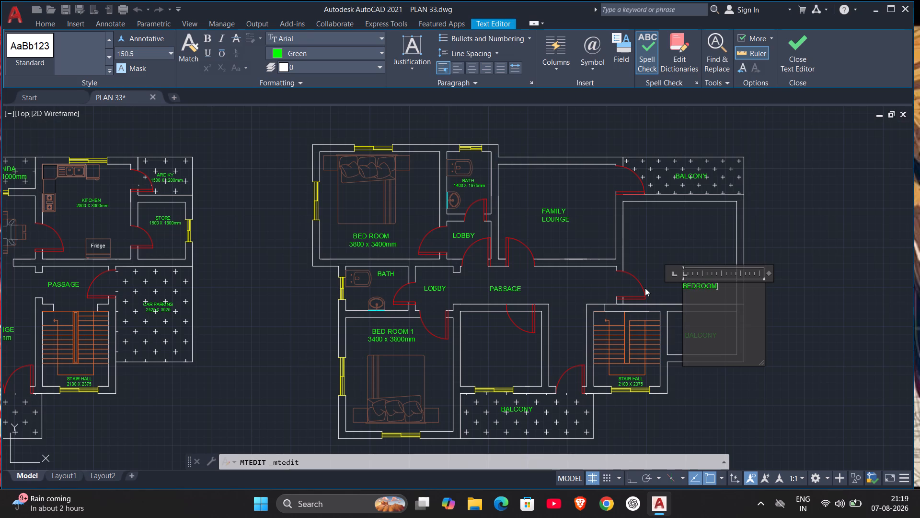
{"action": "key", "text": "space"}
{"action": "type", "text": "2"}
{"action": "left_click", "coordinate": [807, 213]}
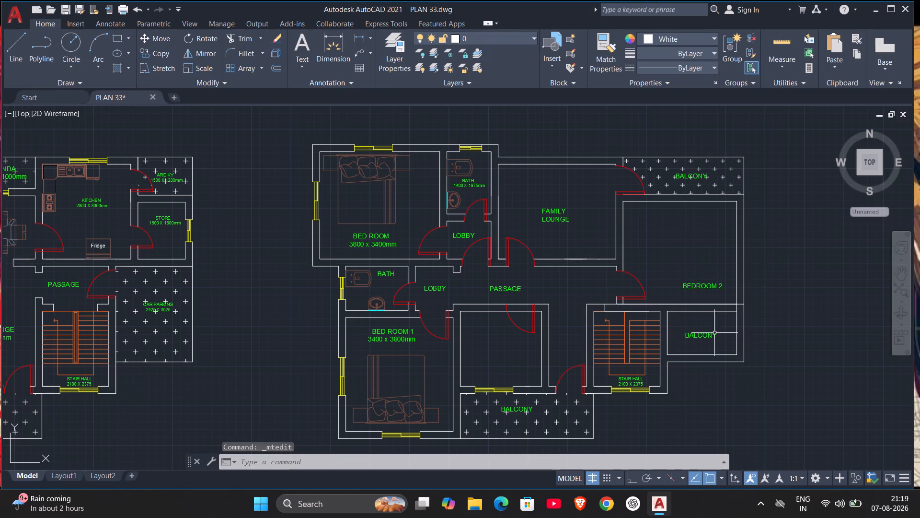
Change the BALCONY label in the small room east of the stair hall to BATH.
{"action": "double_click", "coordinate": [709, 336]}
{"action": "left_click_drag", "start_coordinate": [722, 337], "coordinate": [641, 336]}
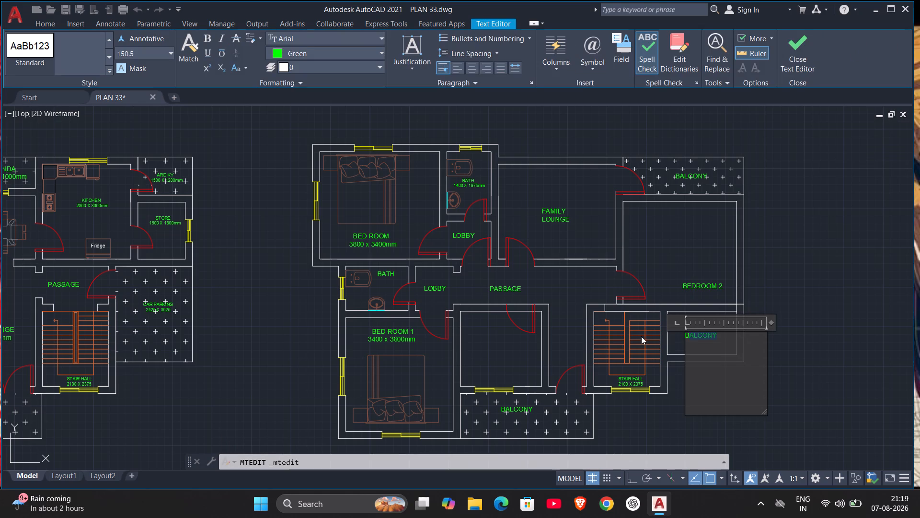
{"action": "key", "text": "BackSpace"}
{"action": "type", "text": "BATH"}
{"action": "left_click", "coordinate": [819, 283]}
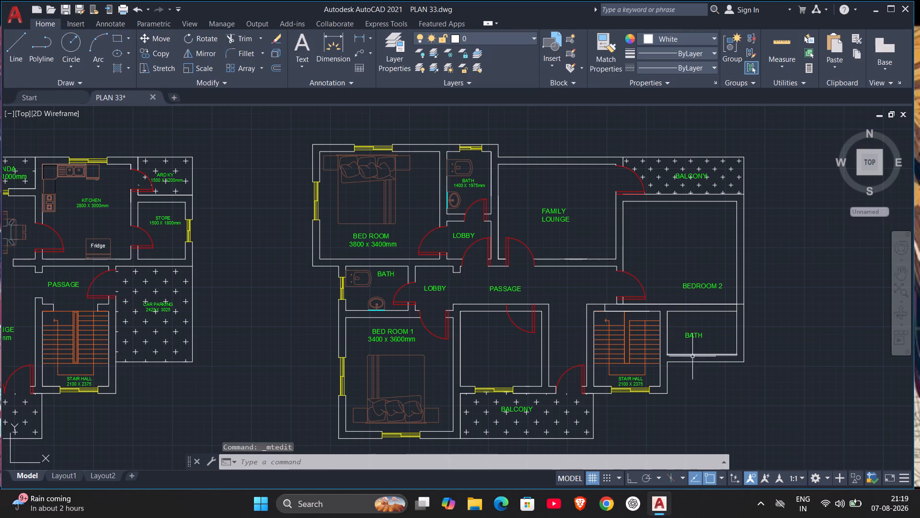
Copy the PASSAGE label into the corridor just west of the stair hall.
{"action": "left_click", "coordinate": [499, 286]}
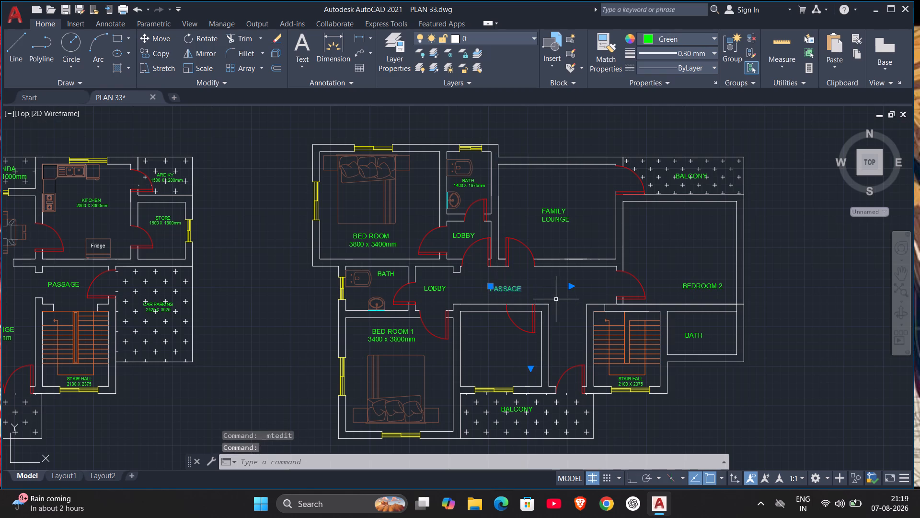
{"action": "type", "text": "CO"}
{"action": "key", "text": "Return"}
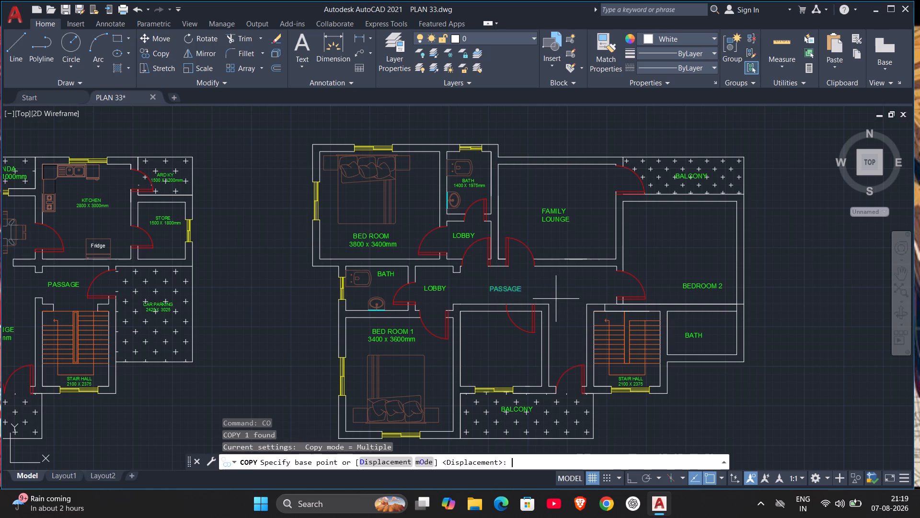
{"action": "left_click", "coordinate": [500, 286]}
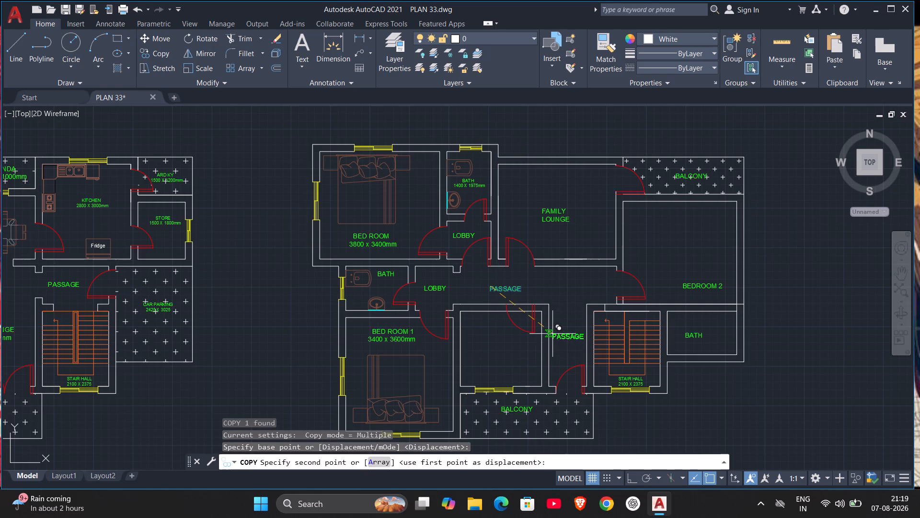
{"action": "left_click", "coordinate": [552, 334]}
{"action": "key", "text": "Escape"}
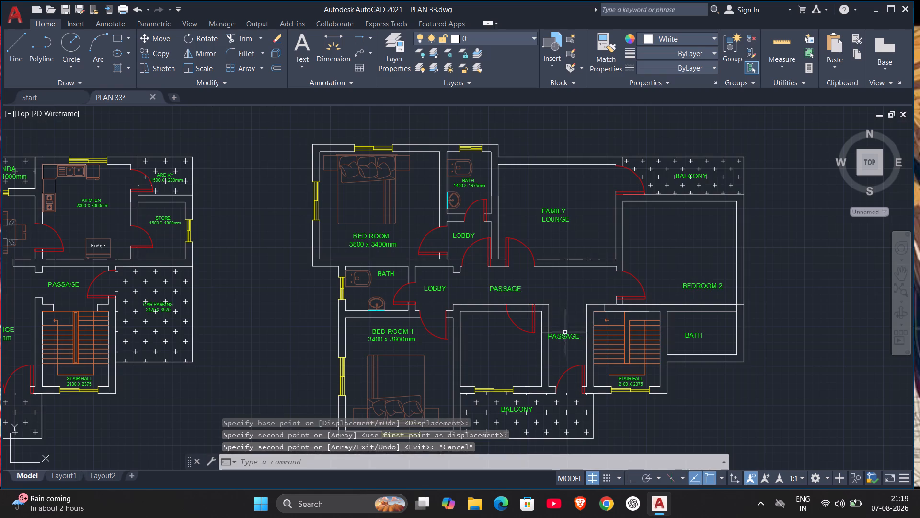
Move the copied PASSAGE label slightly east, clear of the wall line, so it sits between the corridor walls.
{"action": "scroll", "coordinate": [566, 337], "scroll_direction": "up", "scroll_amount": 3}
{"action": "left_click", "coordinate": [552, 339]}
{"action": "left_click_drag", "start_coordinate": [551, 339], "coordinate": [561, 339]}
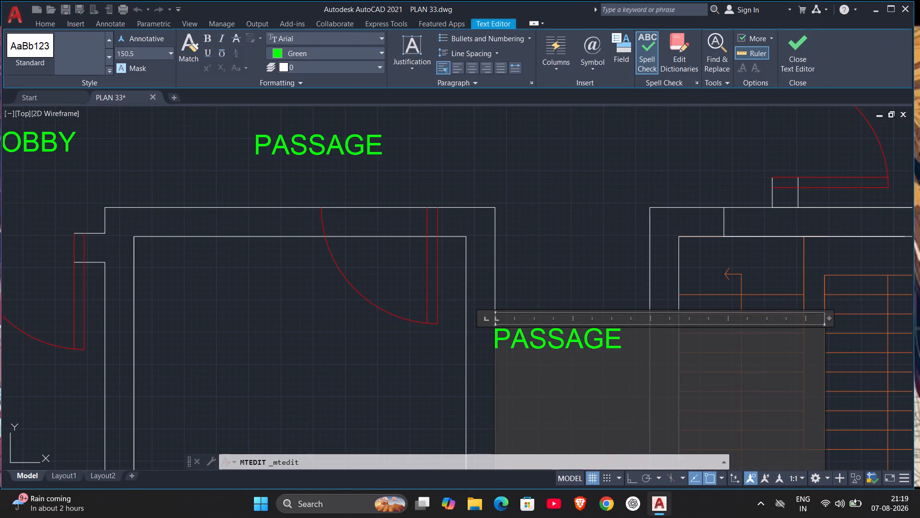
{"action": "left_click", "coordinate": [544, 280]}
{"action": "left_click", "coordinate": [537, 335]}
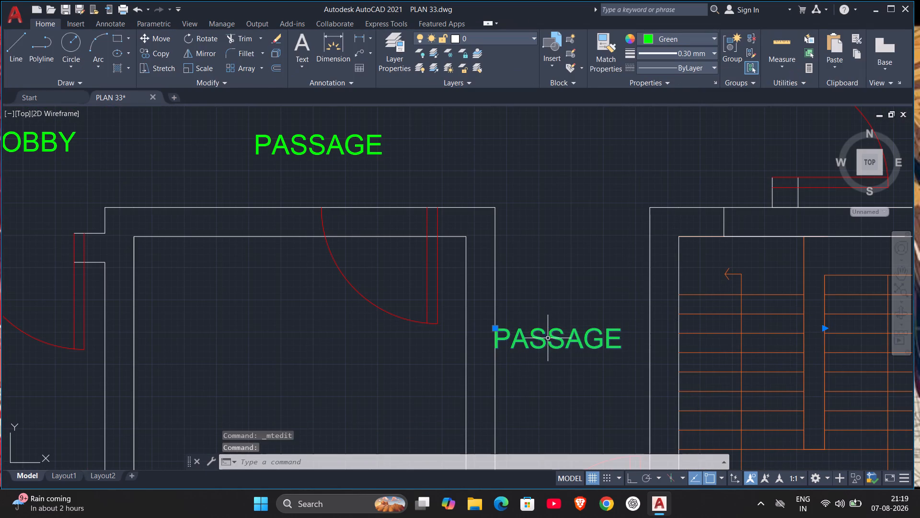
{"action": "left_click_drag", "start_coordinate": [545, 337], "coordinate": [563, 342]}
{"action": "scroll", "coordinate": [591, 309], "scroll_direction": "down", "scroll_amount": 5}
{"action": "key", "text": "grave"}
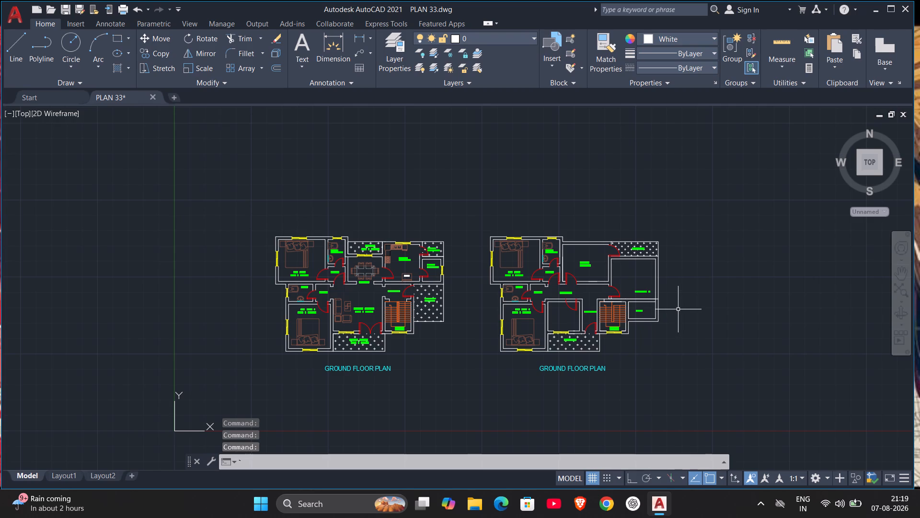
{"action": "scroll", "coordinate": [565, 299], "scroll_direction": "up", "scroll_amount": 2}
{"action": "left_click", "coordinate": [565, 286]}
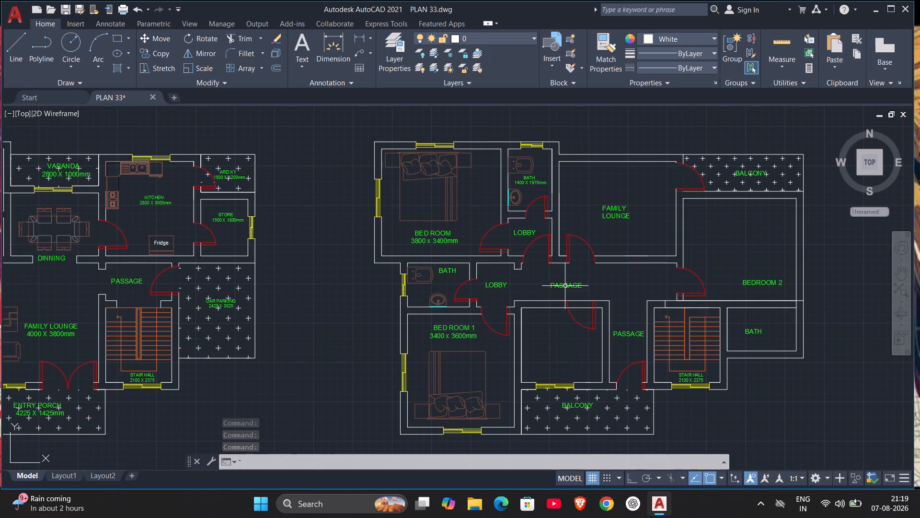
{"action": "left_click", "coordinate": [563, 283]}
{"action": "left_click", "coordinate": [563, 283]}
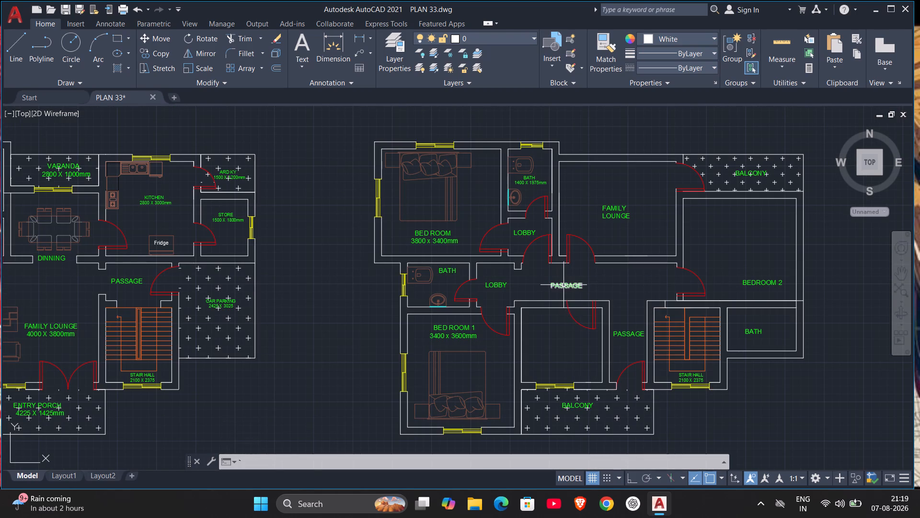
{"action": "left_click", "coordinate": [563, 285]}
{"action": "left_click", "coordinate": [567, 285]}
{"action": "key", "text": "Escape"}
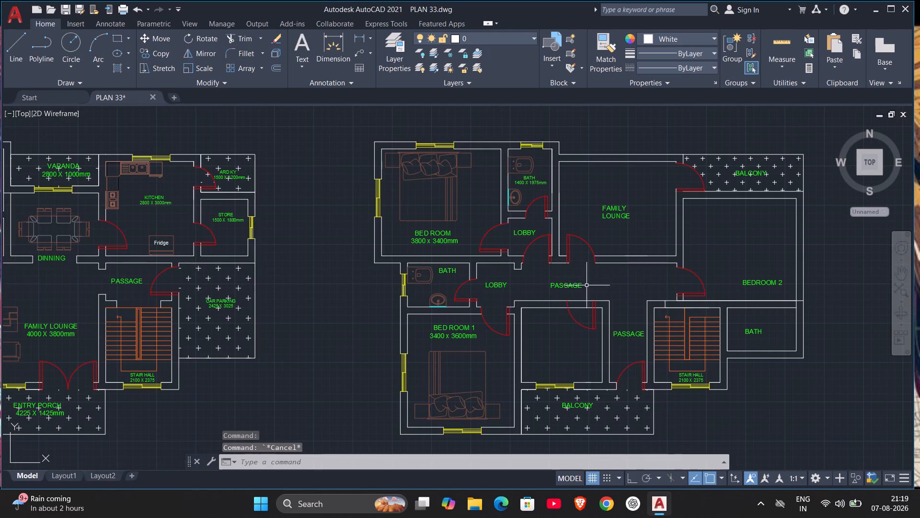
Copy the main PASSAGE label into the unlabelled room south of the passage, beside BED ROOM 1.
{"action": "left_click", "coordinate": [559, 285]}
{"action": "type", "text": "CO"}
{"action": "key", "text": "Return"}
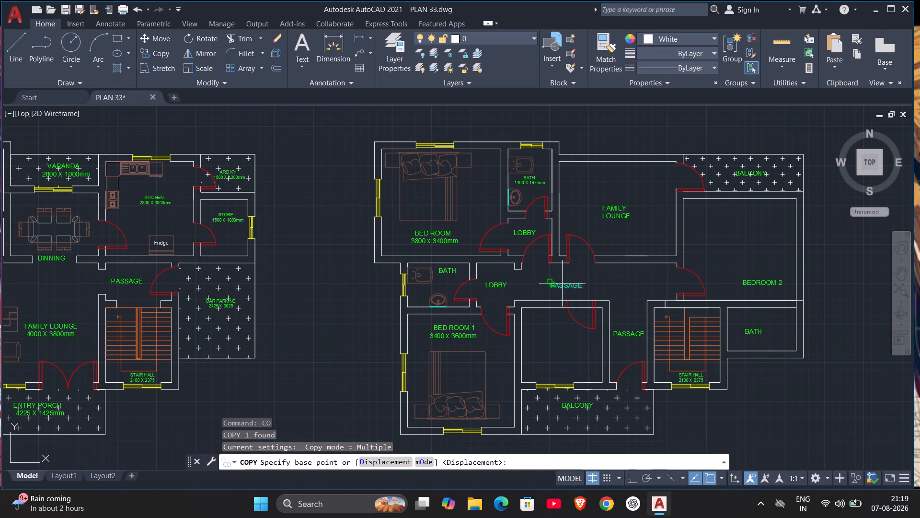
{"action": "left_click", "coordinate": [562, 285]}
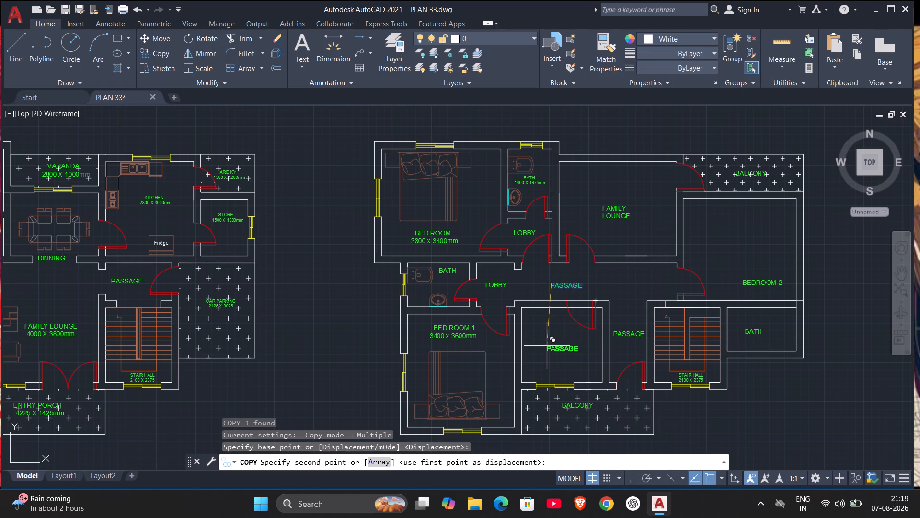
{"action": "left_click", "coordinate": [532, 322]}
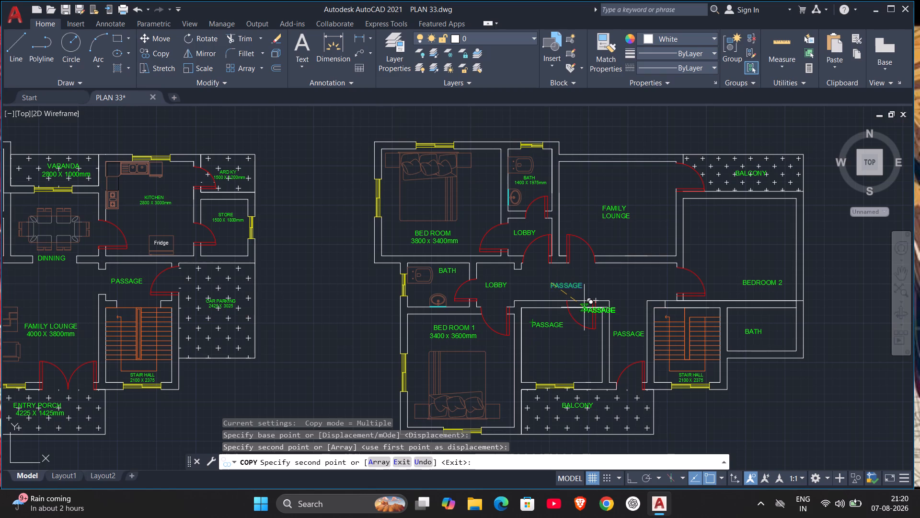
{"action": "key", "text": "Escape"}
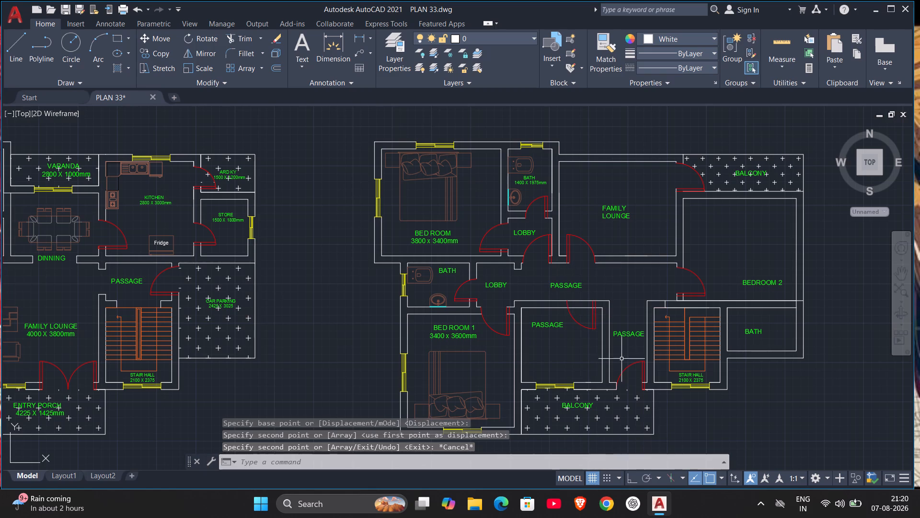
Trim the two wall lines crossing the door opening between the passage and the room south of it.
{"action": "scroll", "coordinate": [588, 307], "scroll_direction": "up", "scroll_amount": 2}
{"action": "type", "text": "TR"}
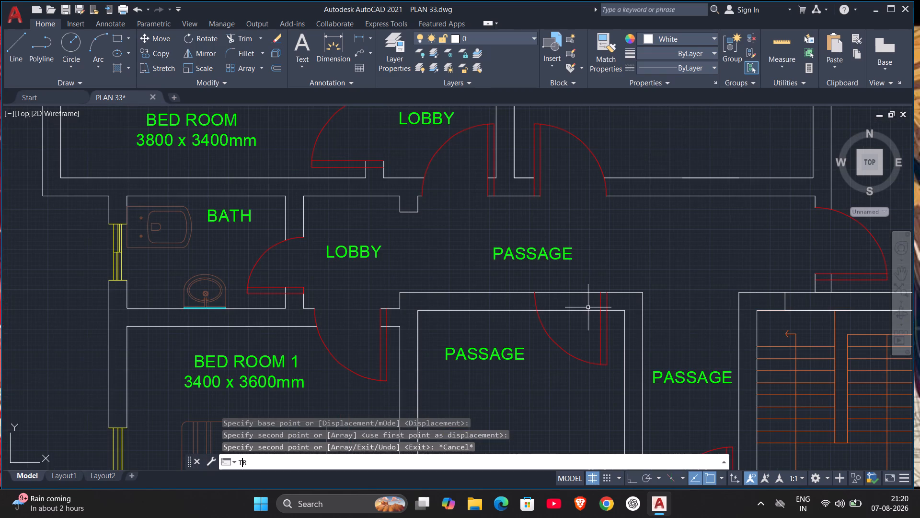
{"action": "key", "text": "Return"}
{"action": "left_click_drag", "start_coordinate": [566, 276], "coordinate": [567, 324]}
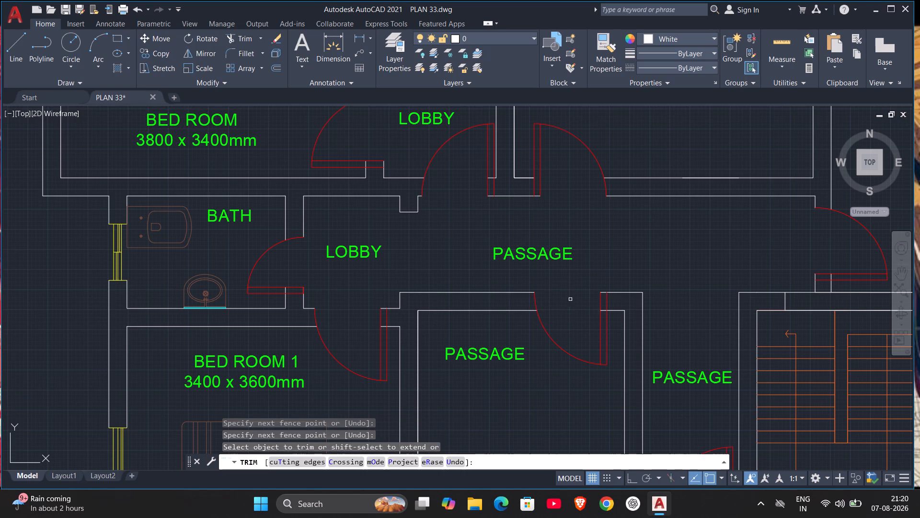
{"action": "key", "text": "Escape"}
Change the PASSAGE label in the room beside BED ROOM 1 to STUDY.
{"action": "scroll", "coordinate": [597, 282], "scroll_direction": "down", "scroll_amount": 1}
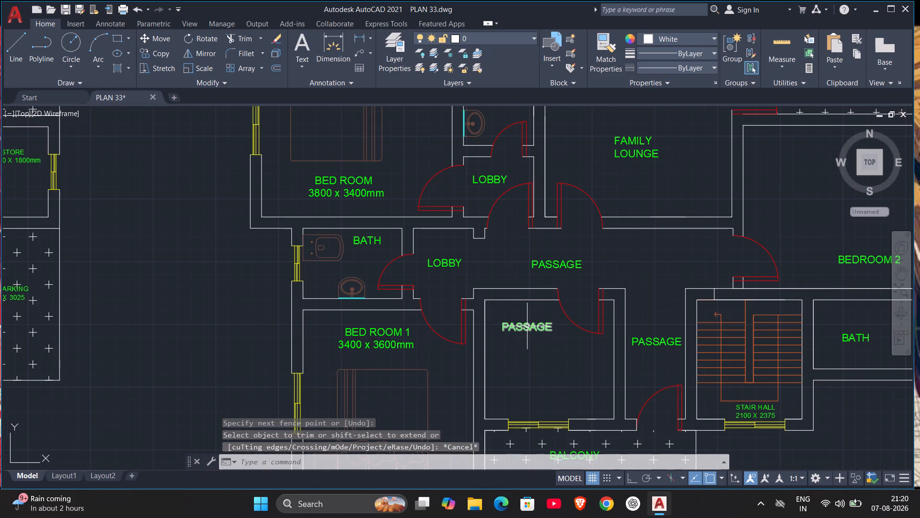
{"action": "double_click", "coordinate": [527, 325]}
{"action": "double_click", "coordinate": [543, 329]}
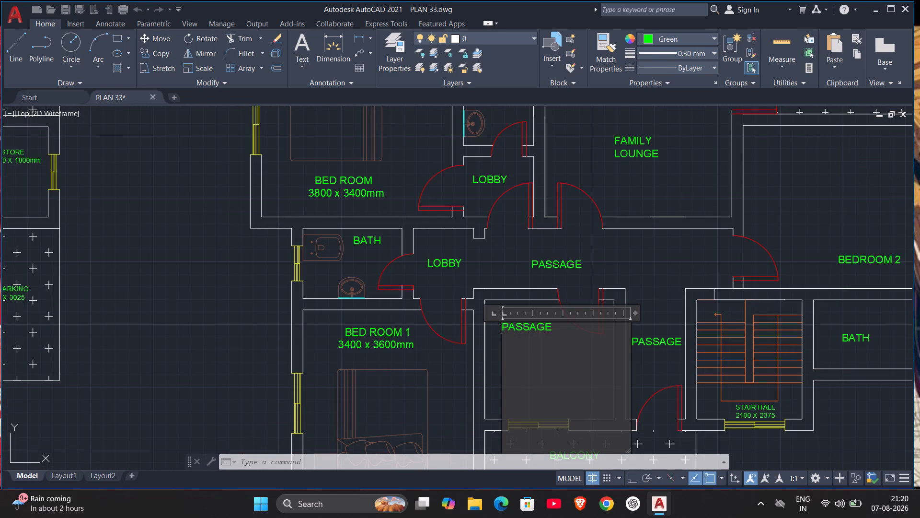
{"action": "left_click_drag", "start_coordinate": [559, 327], "coordinate": [479, 327]}
{"action": "key", "text": "BackSpace"}
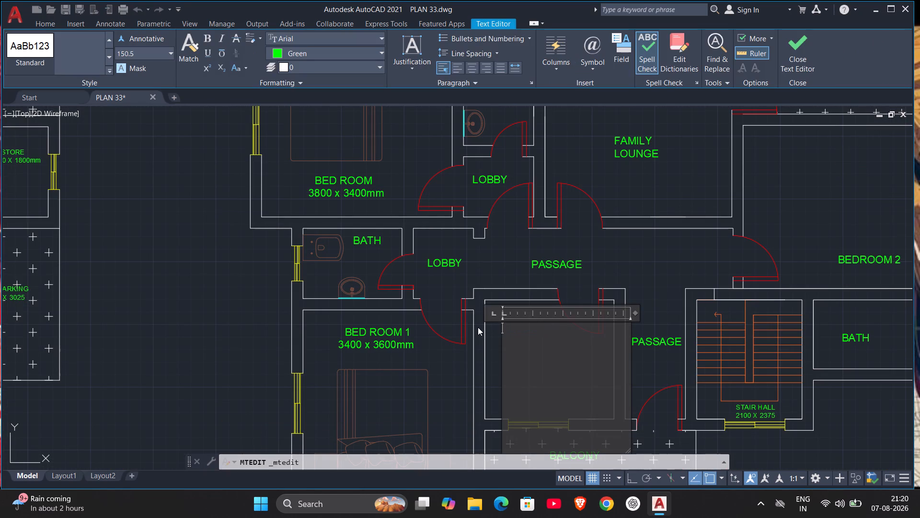
{"action": "type", "text": "STU"}
{"action": "type", "text": "DY"}
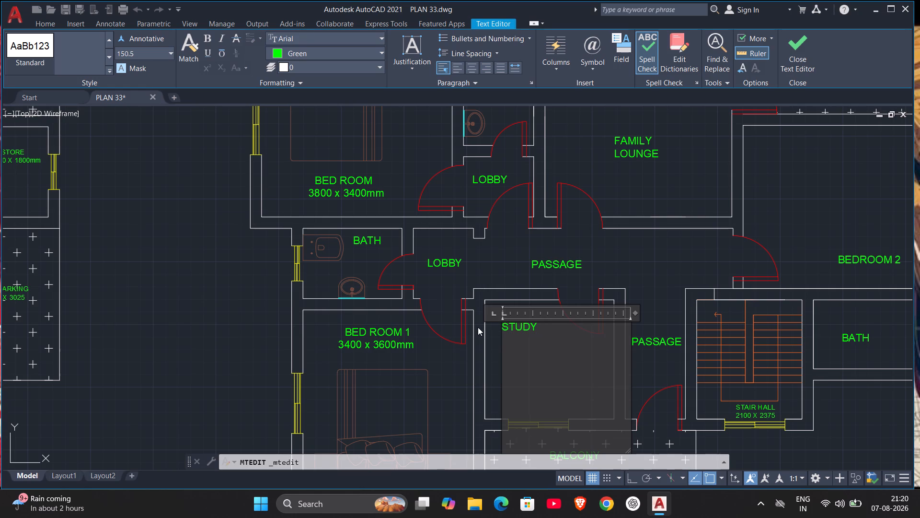
{"action": "left_click", "coordinate": [619, 261]}
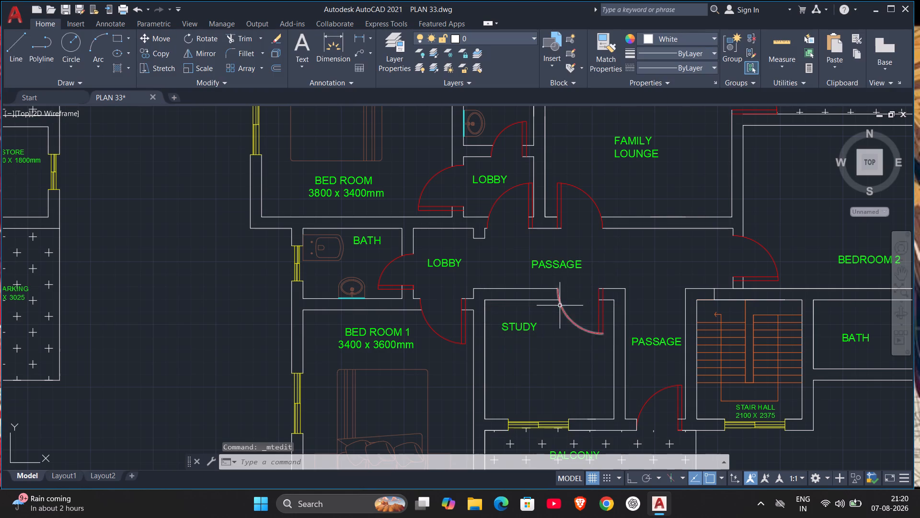
Change the BED ROOM 1 label's title to MATER'S BEDROOM and indent the 3400 x 3600mm line beneath it by three spaces.
{"action": "middle_click_drag", "start_coordinate": [559, 300], "coordinate": [652, 346]}
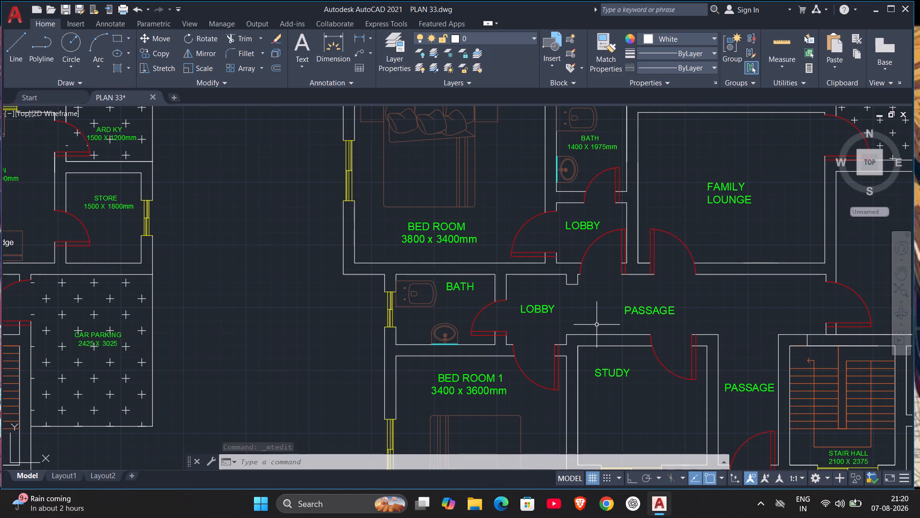
{"action": "middle_click_drag", "start_coordinate": [596, 325], "coordinate": [655, 237]}
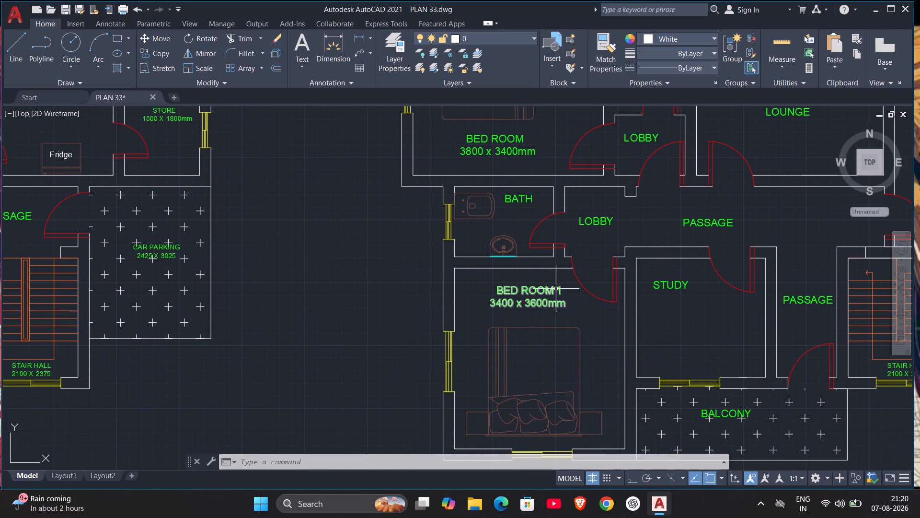
{"action": "left_click", "coordinate": [548, 299]}
{"action": "double_click", "coordinate": [568, 302]}
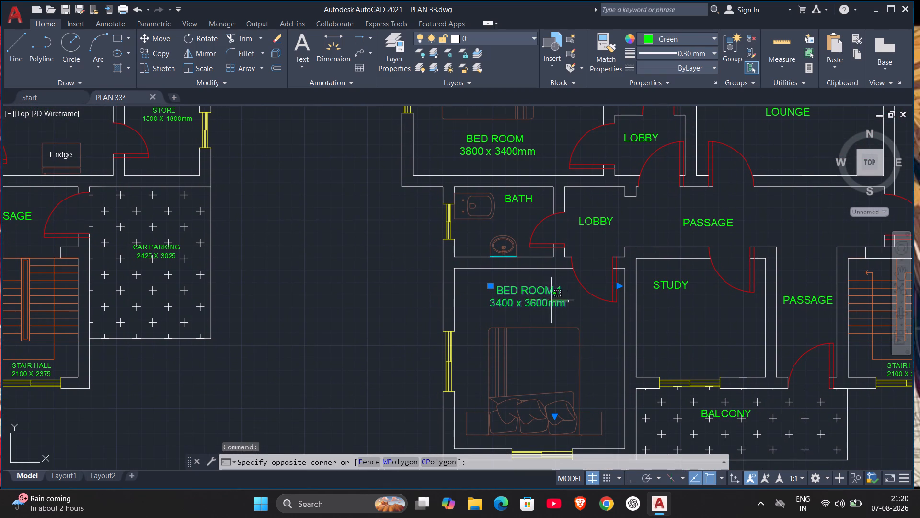
{"action": "double_click", "coordinate": [547, 299]}
{"action": "left_click_drag", "start_coordinate": [566, 290], "coordinate": [521, 283]}
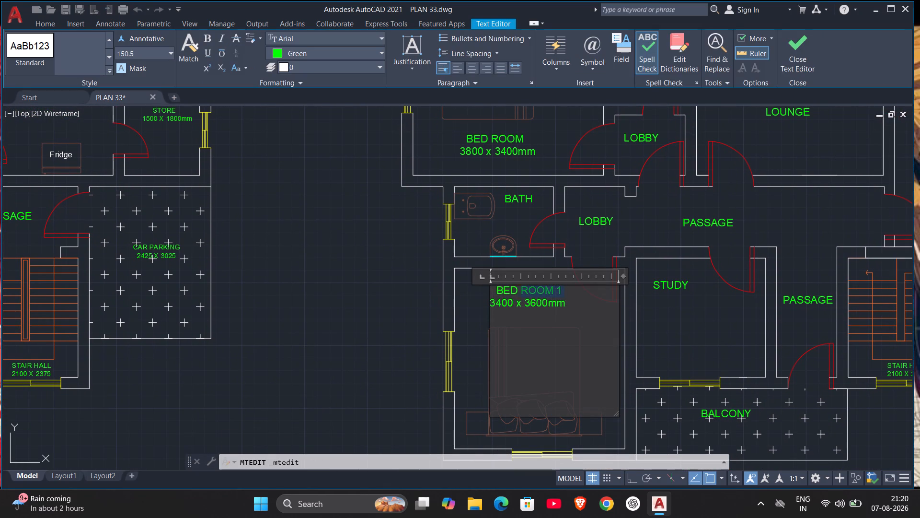
{"action": "left_click_drag", "start_coordinate": [521, 283], "coordinate": [445, 282]}
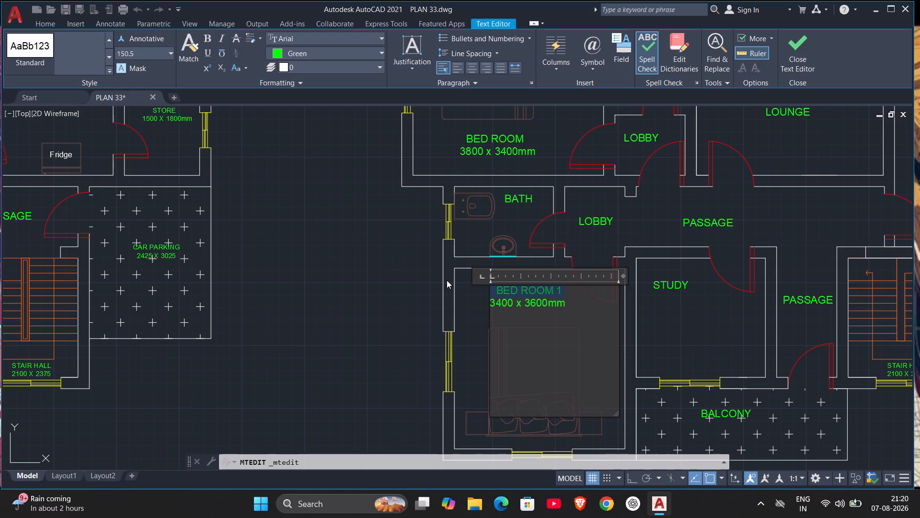
{"action": "key", "text": "BackSpace"}
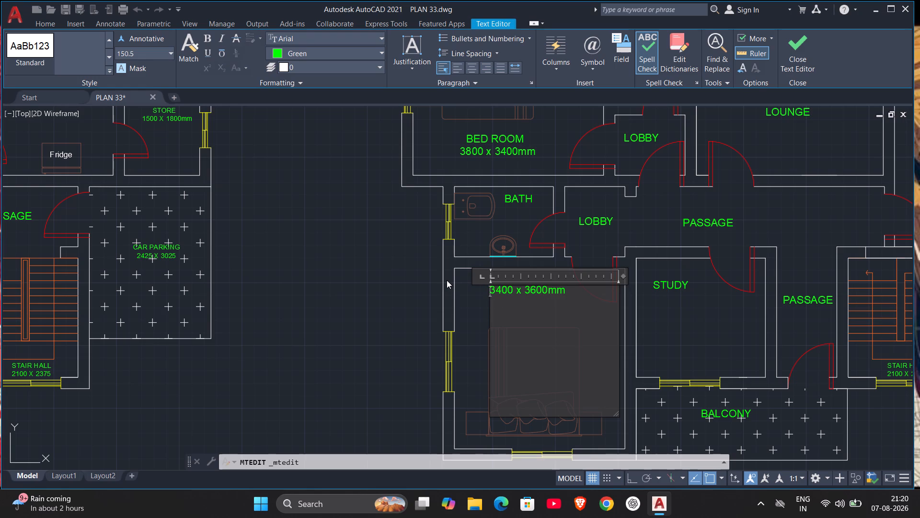
{"action": "type", "text": "MATER"}
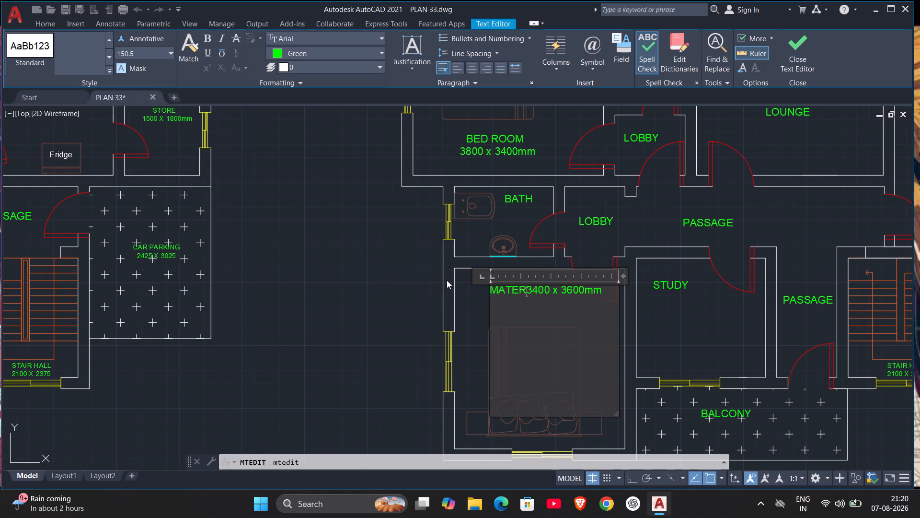
{"action": "key", "text": "apostrophe"}
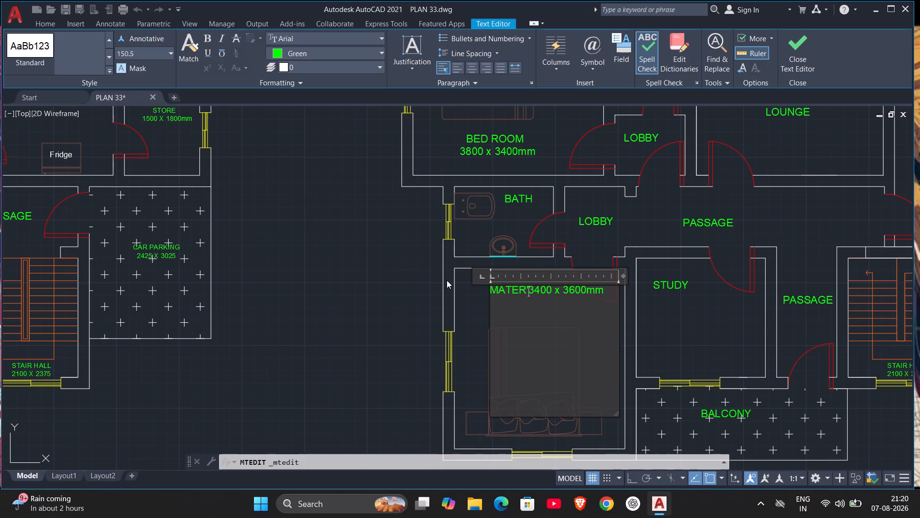
{"action": "type", "text": "S"}
{"action": "key", "text": "space"}
{"action": "type", "text": "BEDROOM"}
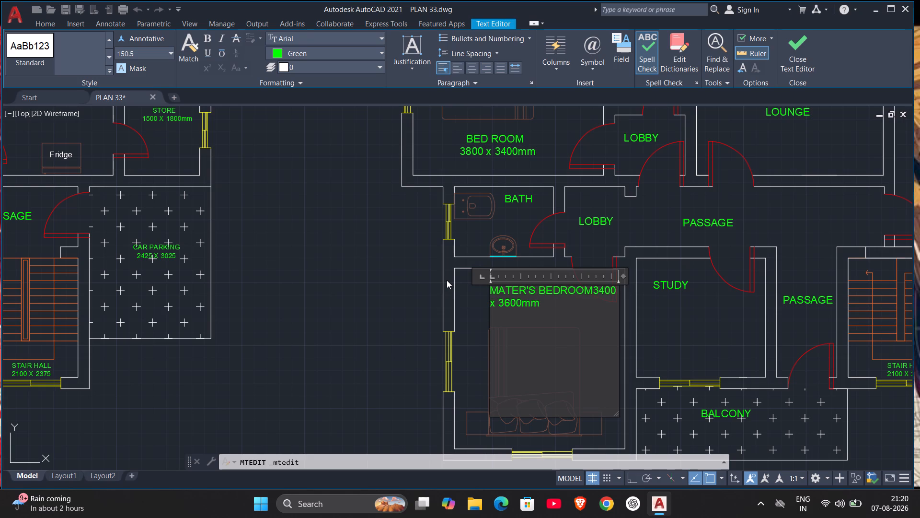
{"action": "key", "text": "Return"}
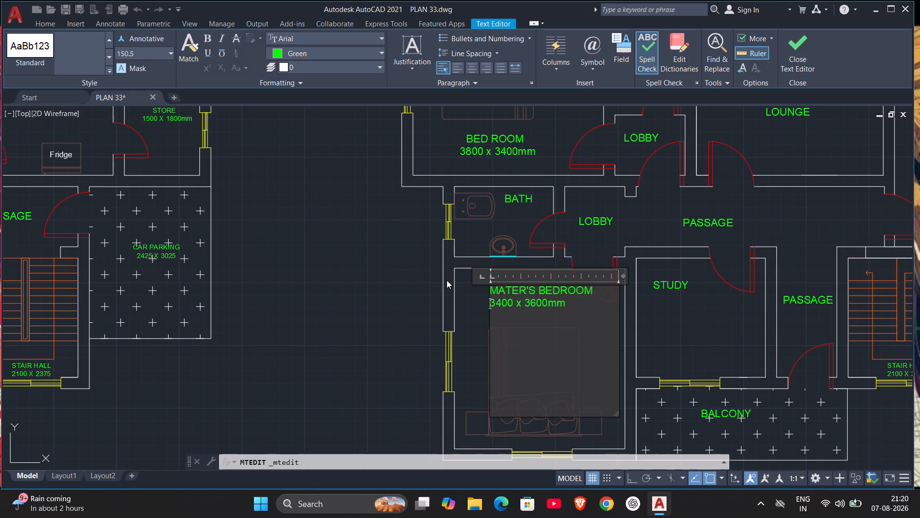
{"action": "key", "text": "space"}
{"action": "key", "text": "space"}
{"action": "key", "text": "space"}
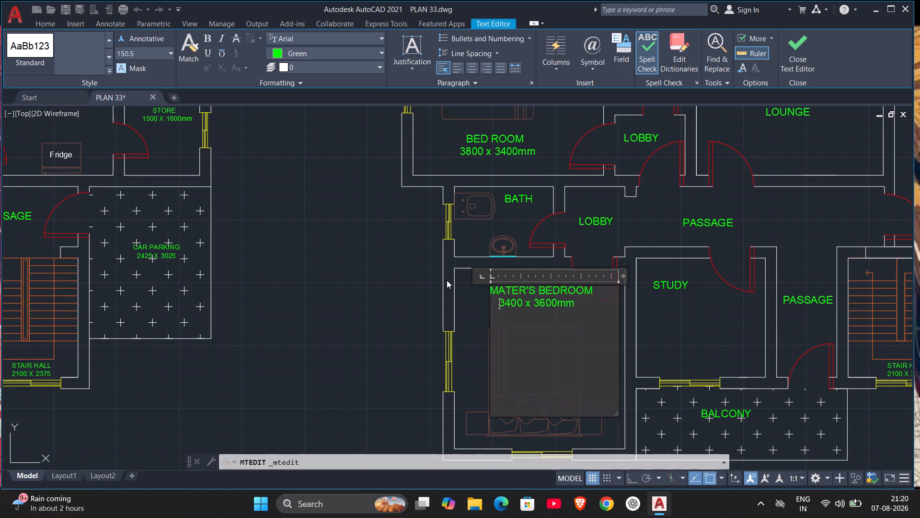
{"action": "left_click", "coordinate": [400, 300]}
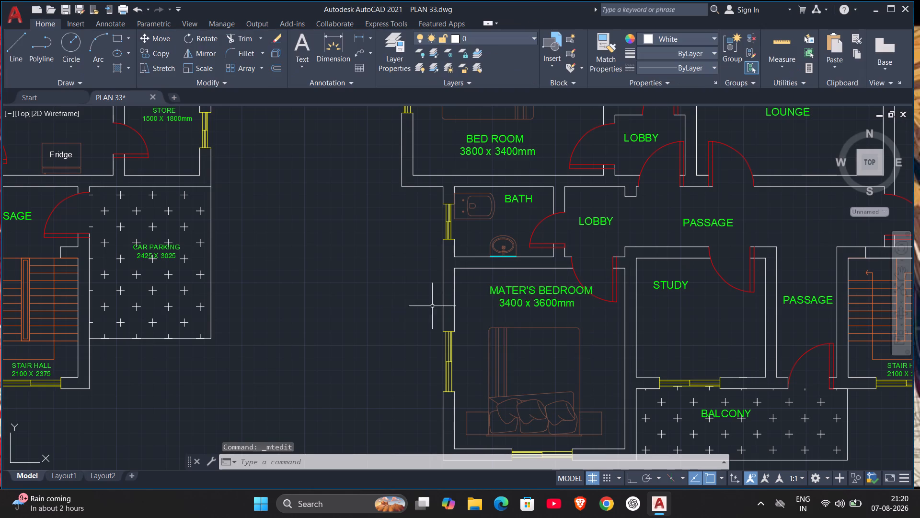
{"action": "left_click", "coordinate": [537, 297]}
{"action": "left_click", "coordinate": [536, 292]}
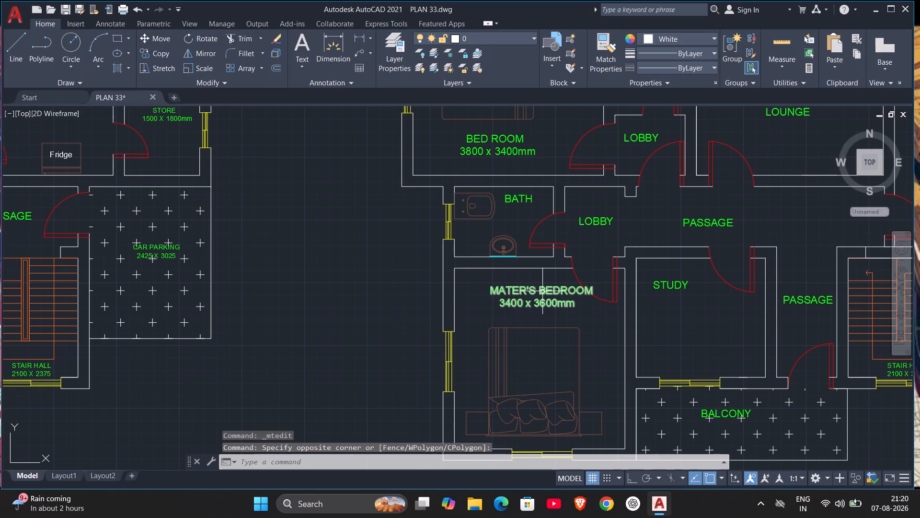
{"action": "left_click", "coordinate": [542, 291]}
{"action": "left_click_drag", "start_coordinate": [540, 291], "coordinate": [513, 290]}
In the copied plan, change the BED ROOM title above 3800 x 3400mm to MEDAM'S and indent it by three spaces.
{"action": "scroll", "coordinate": [540, 303], "scroll_direction": "down", "scroll_amount": 1}
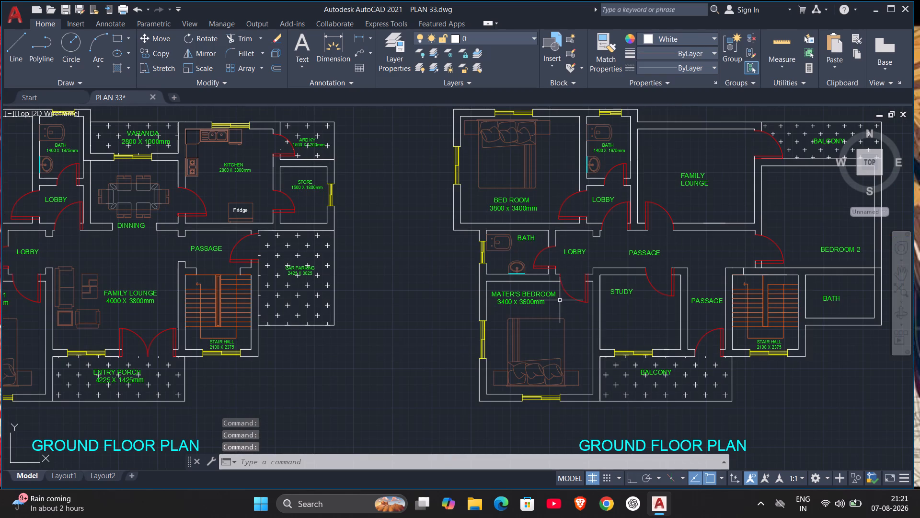
{"action": "middle_click_drag", "start_coordinate": [561, 300], "coordinate": [575, 356]}
{"action": "middle_click_drag", "start_coordinate": [533, 266], "coordinate": [540, 300]}
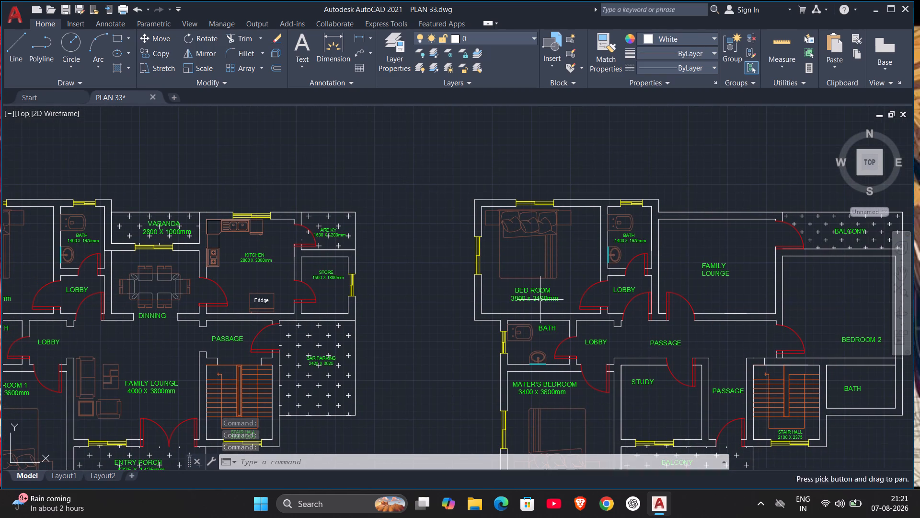
{"action": "double_click", "coordinate": [540, 295]}
{"action": "left_click_drag", "start_coordinate": [552, 291], "coordinate": [552, 291]}
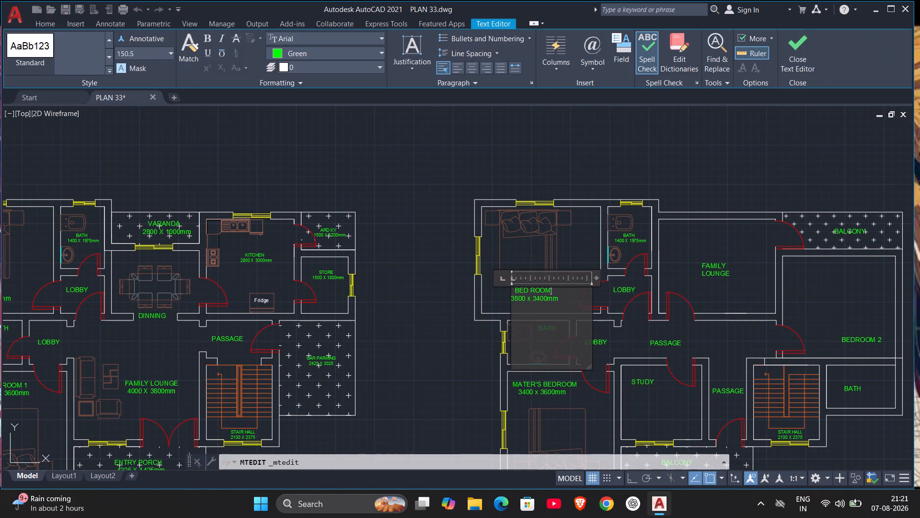
{"action": "left_click_drag", "start_coordinate": [552, 291], "coordinate": [494, 290]}
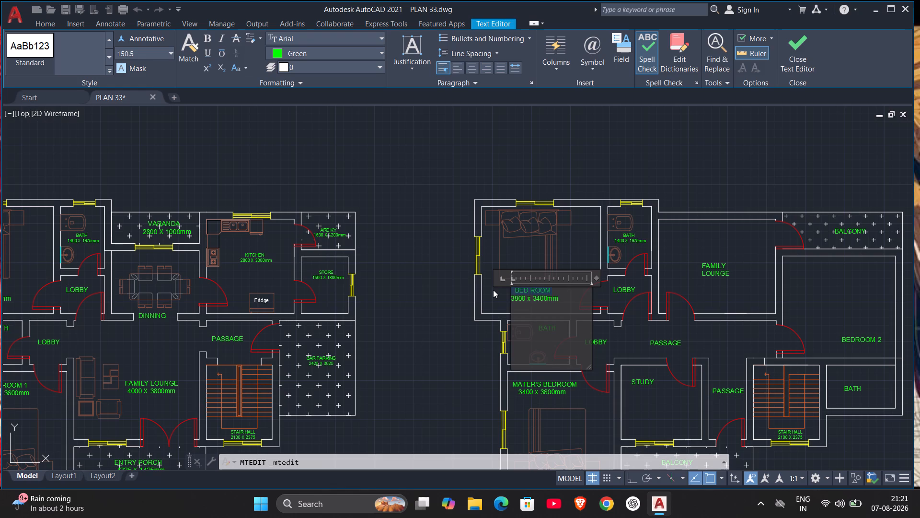
{"action": "key", "text": "BackSpace"}
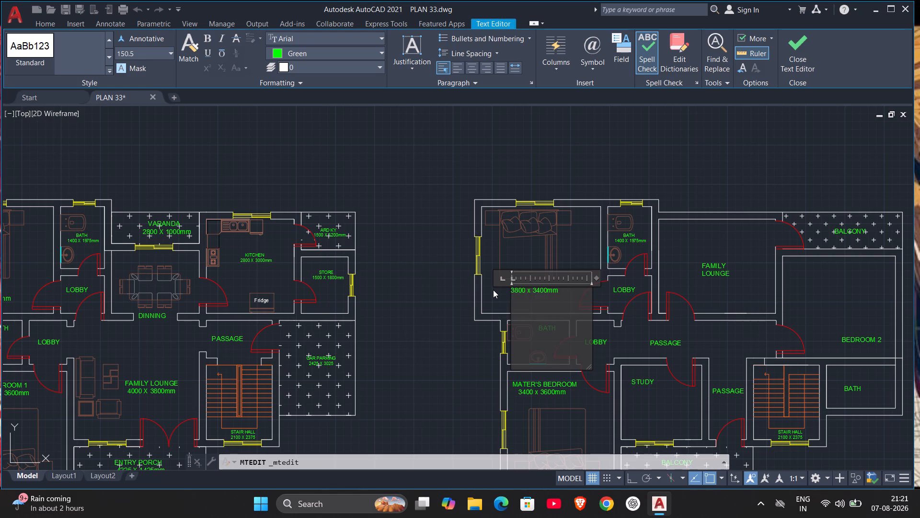
{"action": "type", "text": "MEDA"}
{"action": "type", "text": "M'S"}
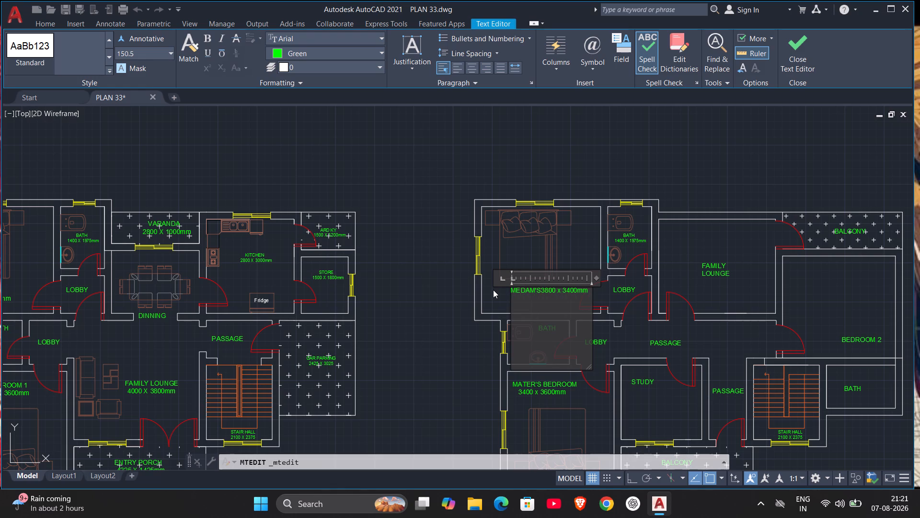
{"action": "key", "text": "Return"}
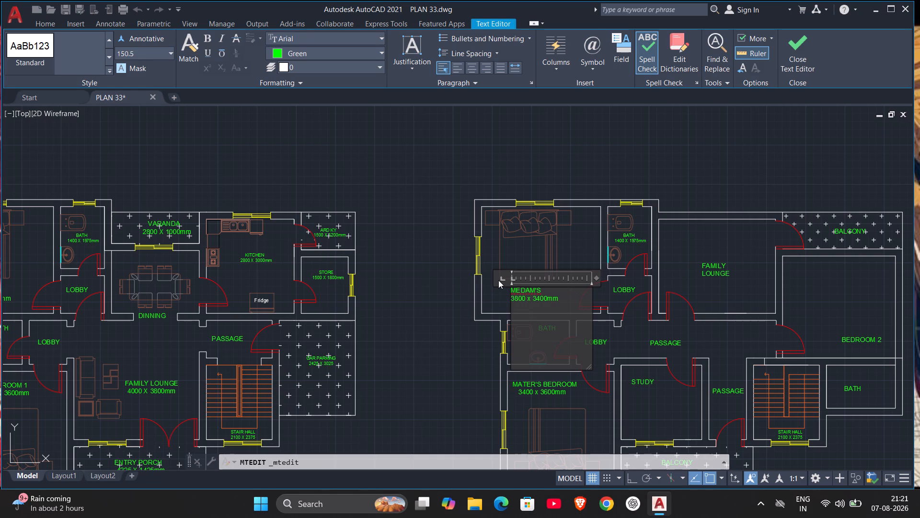
{"action": "scroll", "coordinate": [514, 288], "scroll_direction": "up", "scroll_amount": 3}
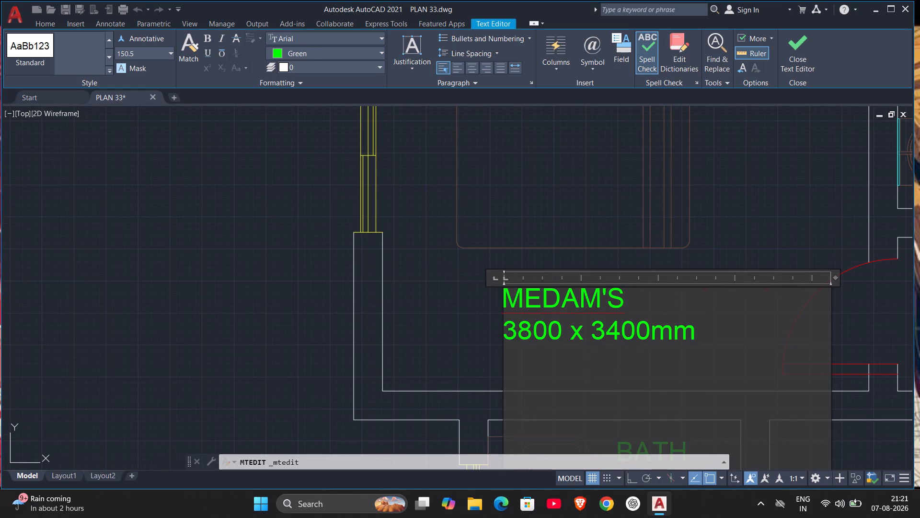
{"action": "left_click", "coordinate": [503, 296]}
{"action": "key", "text": "space"}
{"action": "key", "text": "space"}
{"action": "key", "text": "space"}
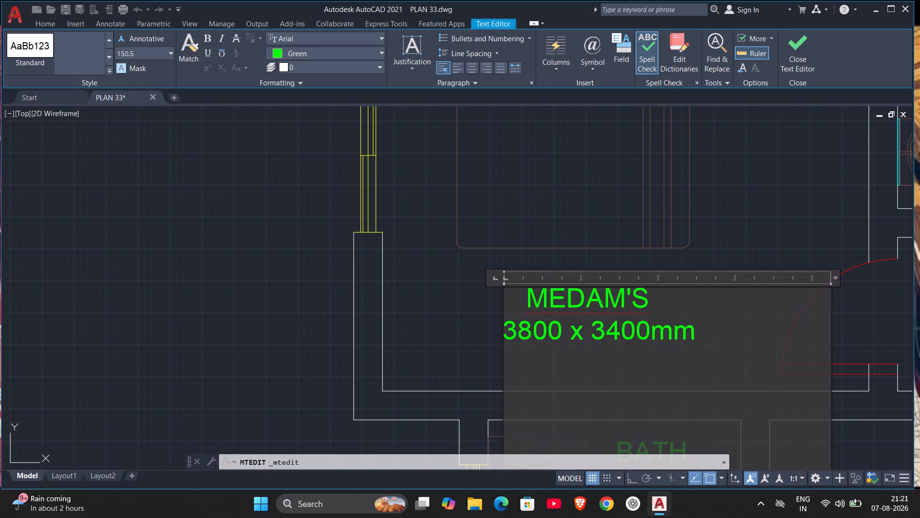
{"action": "left_click", "coordinate": [803, 193]}
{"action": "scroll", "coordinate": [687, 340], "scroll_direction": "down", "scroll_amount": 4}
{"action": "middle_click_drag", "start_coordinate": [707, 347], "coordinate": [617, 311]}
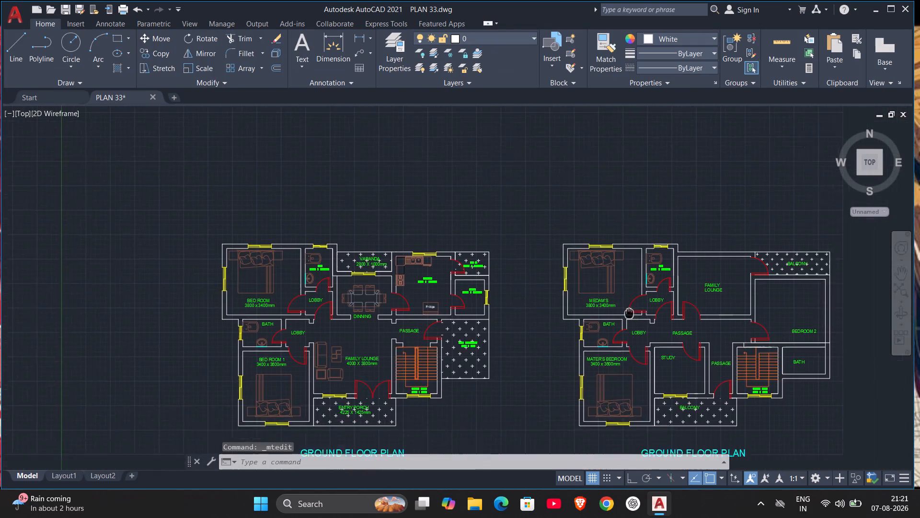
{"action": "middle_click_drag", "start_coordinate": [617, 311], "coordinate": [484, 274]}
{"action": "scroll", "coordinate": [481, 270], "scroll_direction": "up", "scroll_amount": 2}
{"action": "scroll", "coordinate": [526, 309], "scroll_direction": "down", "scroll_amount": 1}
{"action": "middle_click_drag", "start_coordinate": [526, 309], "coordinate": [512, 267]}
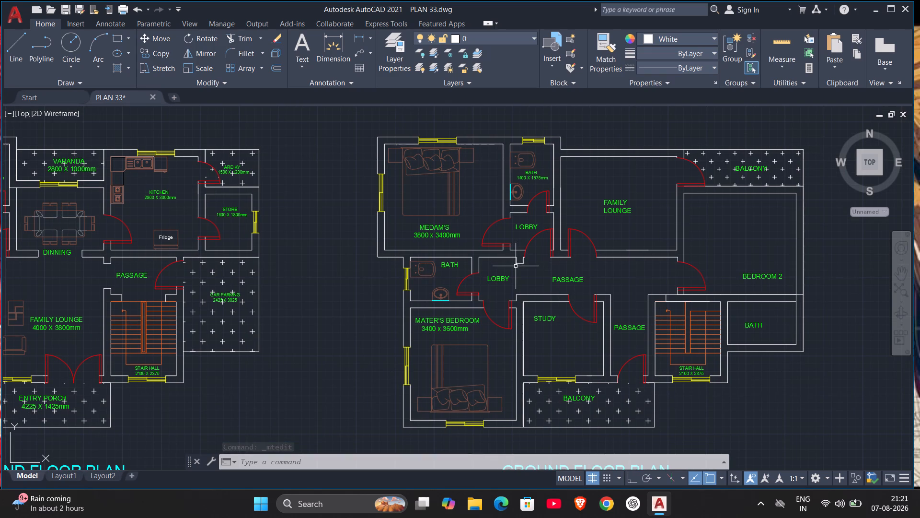
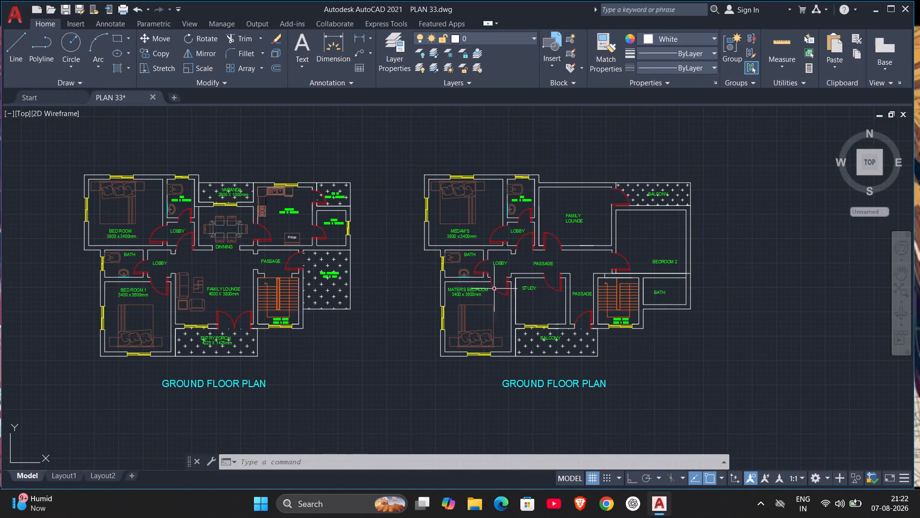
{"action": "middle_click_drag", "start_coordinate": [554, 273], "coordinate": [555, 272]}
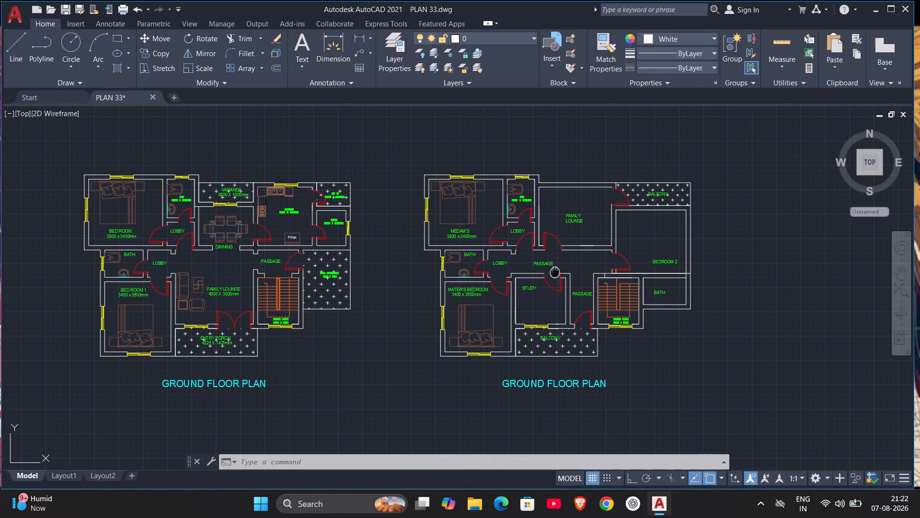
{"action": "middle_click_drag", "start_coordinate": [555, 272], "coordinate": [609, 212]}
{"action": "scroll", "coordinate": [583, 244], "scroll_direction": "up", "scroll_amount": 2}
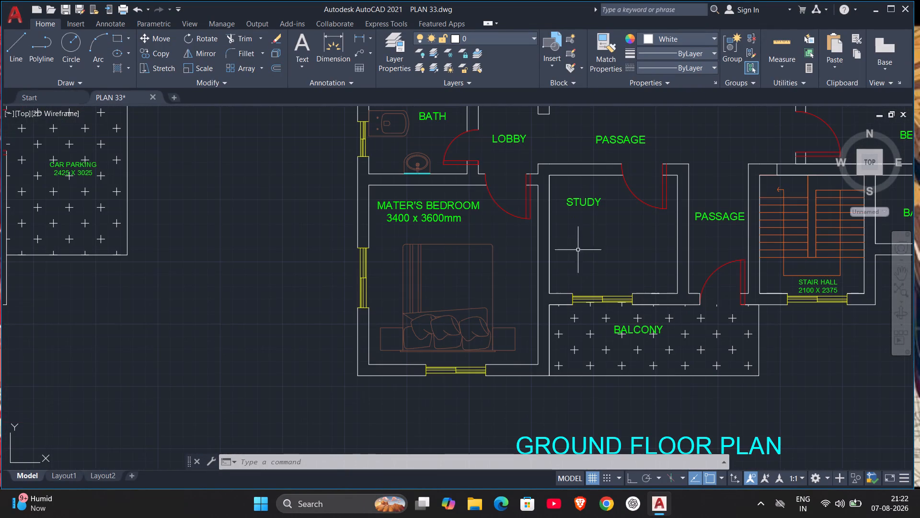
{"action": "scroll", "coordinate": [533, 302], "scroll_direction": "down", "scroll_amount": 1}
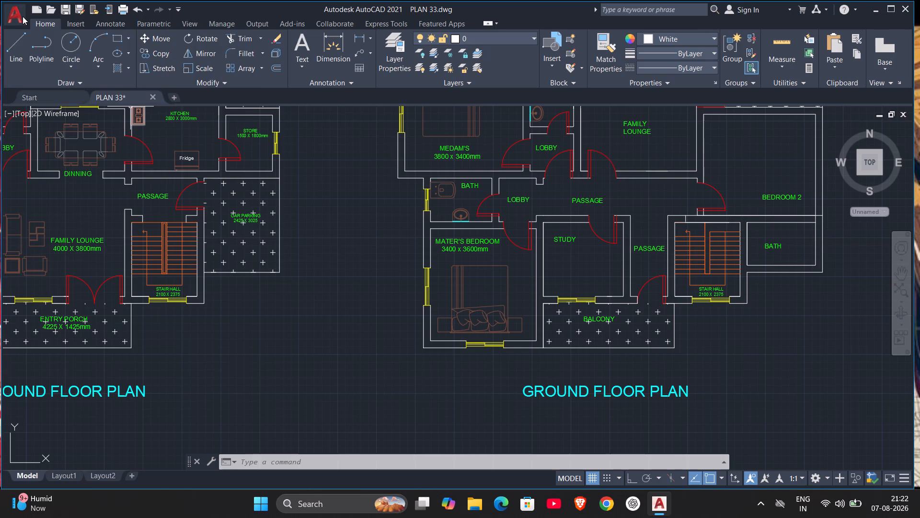
Open the Autocad Blocks.dwg drawing from the file history, leaving its missing SHX files and references unresolved.
{"action": "left_click", "coordinate": [22, 16]}
{"action": "left_click", "coordinate": [61, 100]}
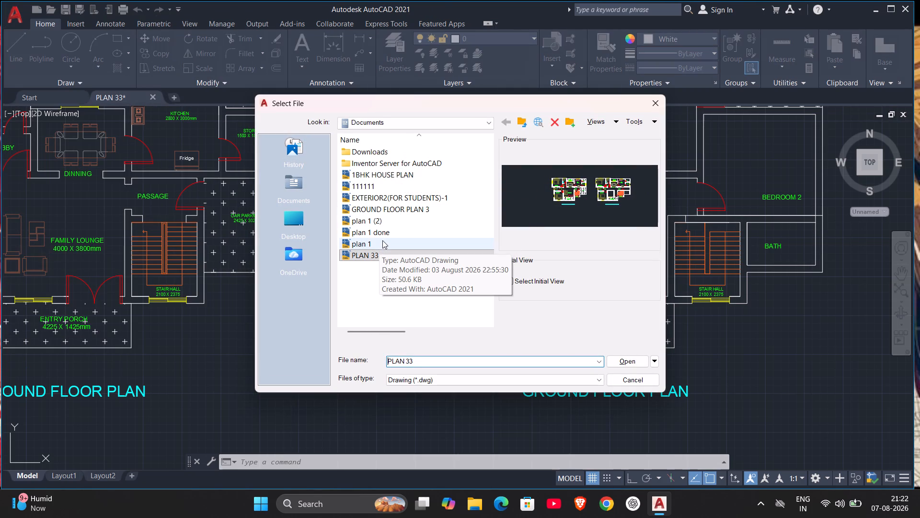
{"action": "scroll", "coordinate": [385, 238], "scroll_direction": "down", "scroll_amount": 2}
{"action": "scroll", "coordinate": [387, 236], "scroll_direction": "up", "scroll_amount": 3}
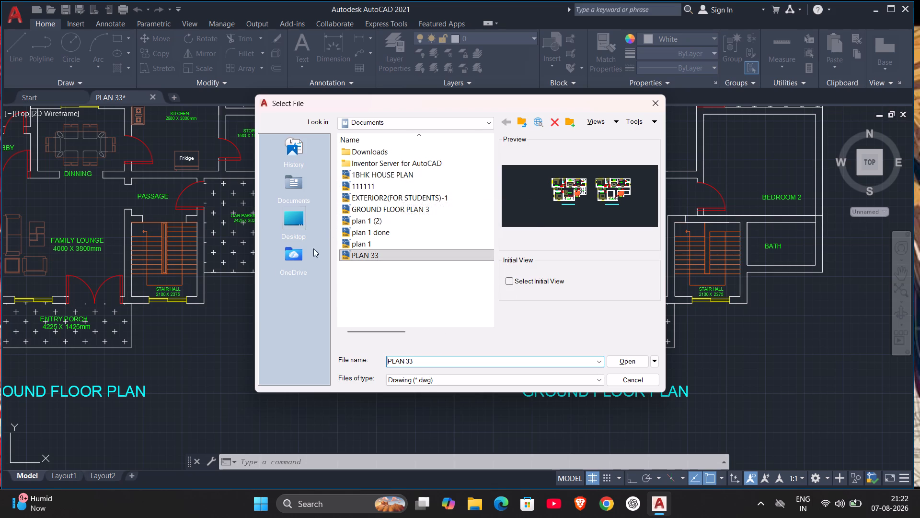
{"action": "left_click", "coordinate": [284, 177]}
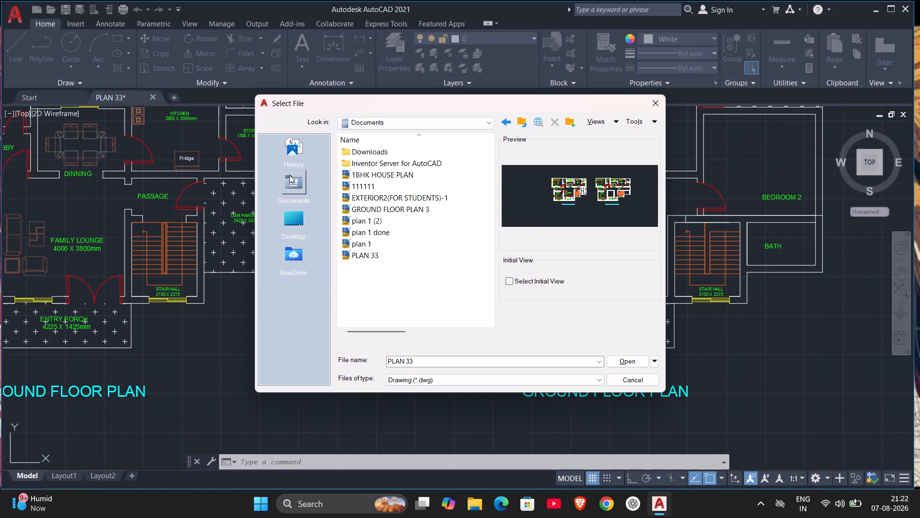
{"action": "double_click", "coordinate": [364, 152]}
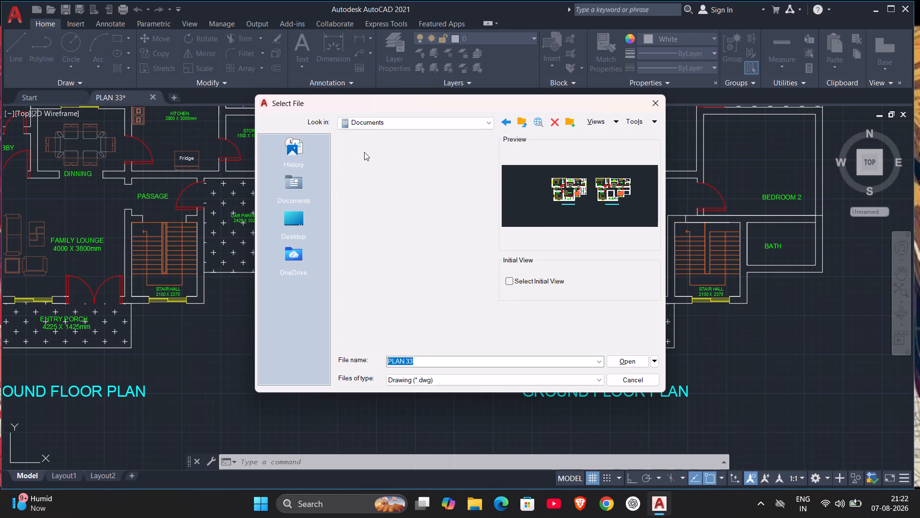
{"action": "left_click", "coordinate": [286, 189]}
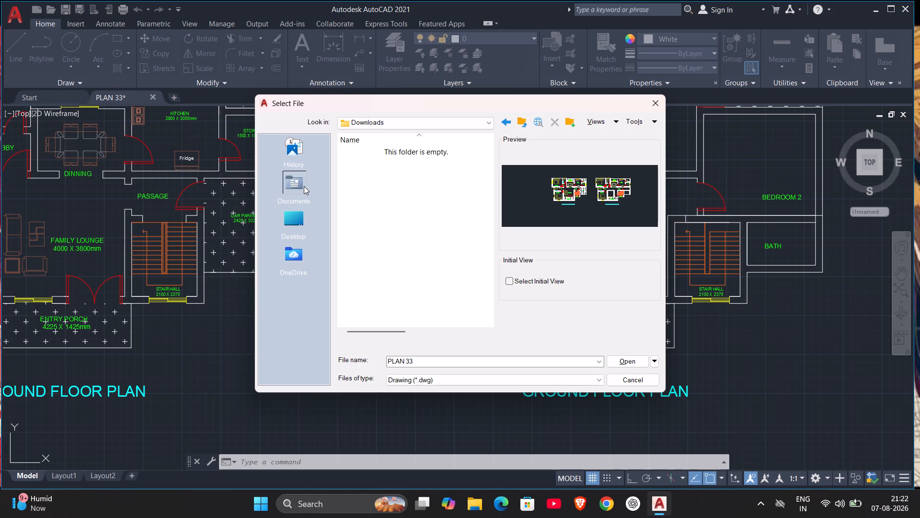
{"action": "left_click", "coordinate": [293, 190]}
{"action": "left_click", "coordinate": [291, 159]}
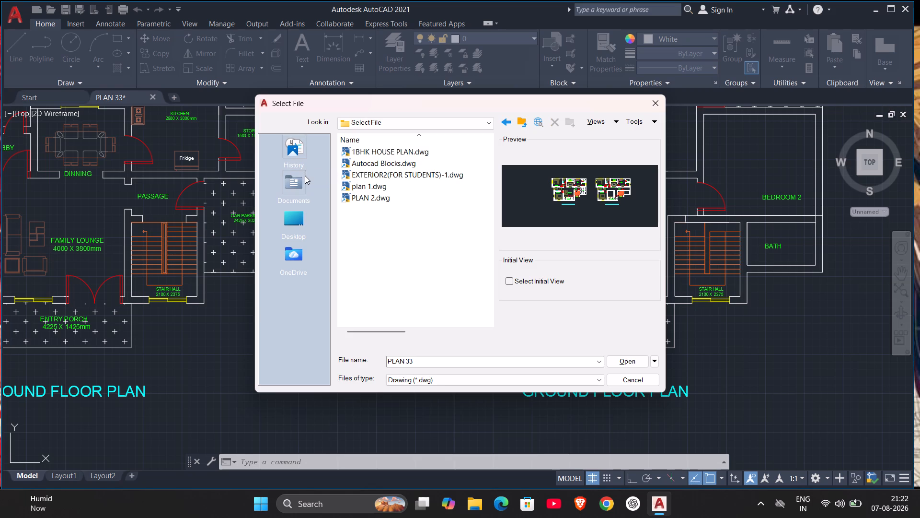
{"action": "left_click", "coordinate": [379, 166]}
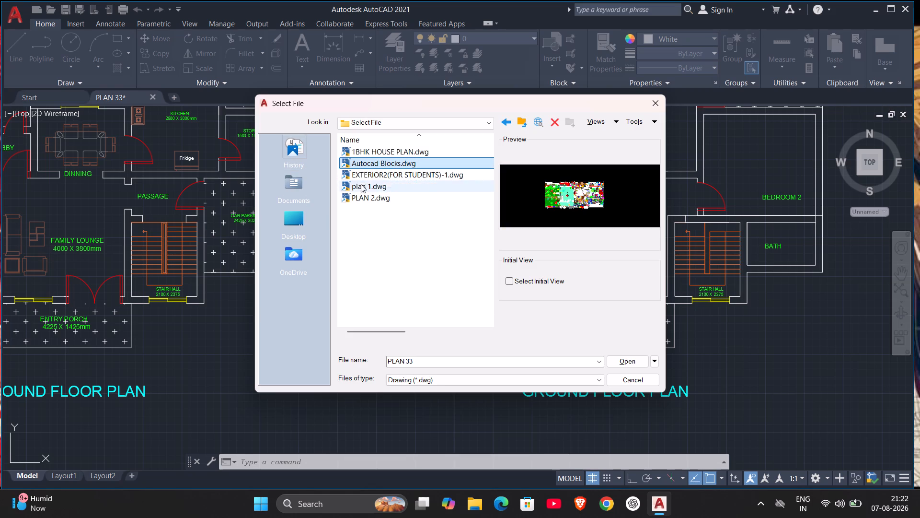
{"action": "left_click", "coordinate": [622, 363]}
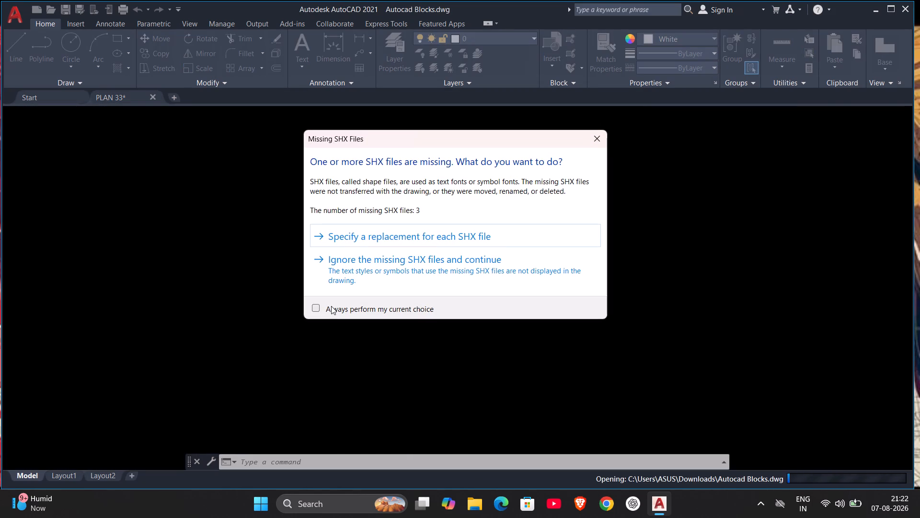
{"action": "left_click", "coordinate": [593, 139]}
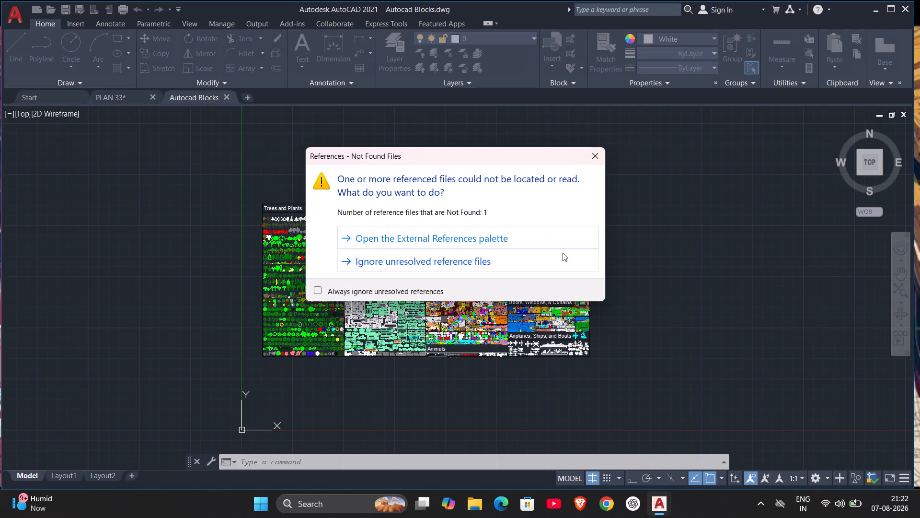
{"action": "left_click", "coordinate": [591, 157]}
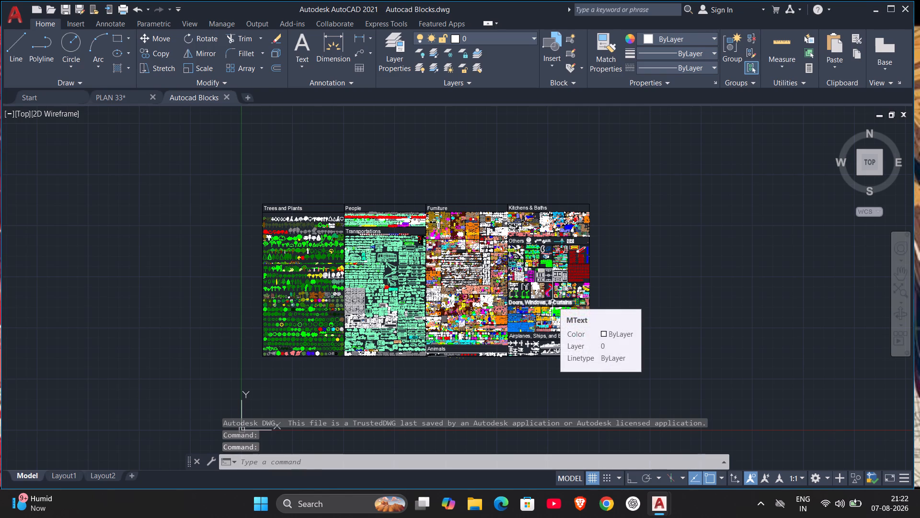
Look through the block library's Furniture section, examining the dining table, bed, rug and chair blocks.
{"action": "scroll", "coordinate": [467, 237], "scroll_direction": "up", "scroll_amount": 3}
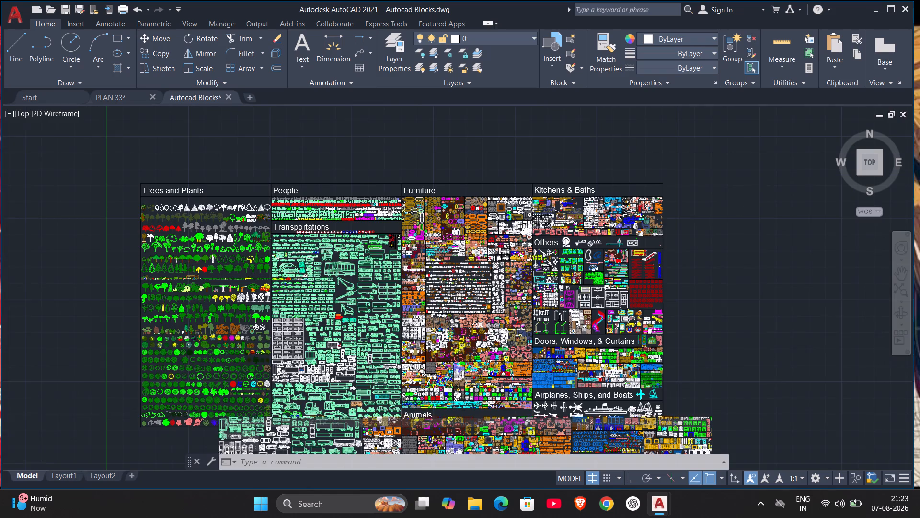
{"action": "scroll", "coordinate": [374, 290], "scroll_direction": "up", "scroll_amount": 2}
{"action": "scroll", "coordinate": [376, 285], "scroll_direction": "down", "scroll_amount": 1}
{"action": "middle_click_drag", "start_coordinate": [376, 285], "coordinate": [380, 283]}
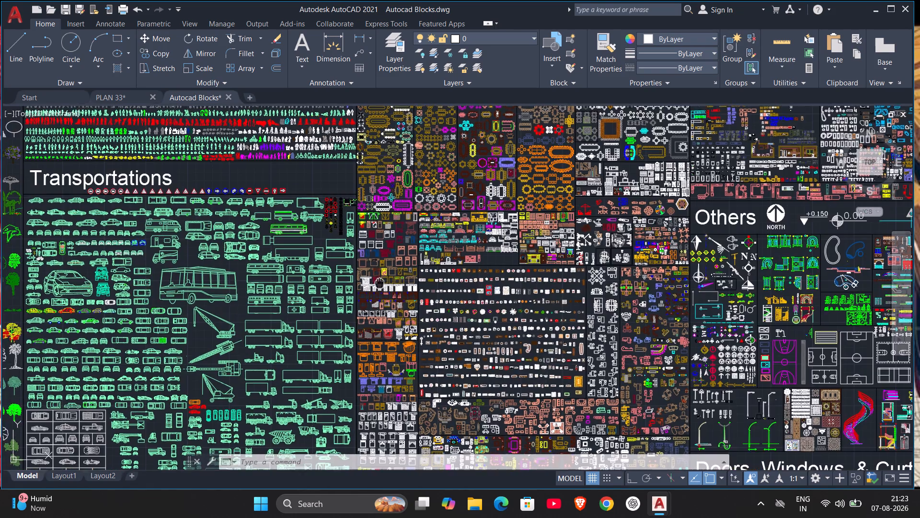
{"action": "middle_click_drag", "start_coordinate": [380, 283], "coordinate": [578, 151]}
{"action": "middle_click_drag", "start_coordinate": [416, 318], "coordinate": [447, 217]}
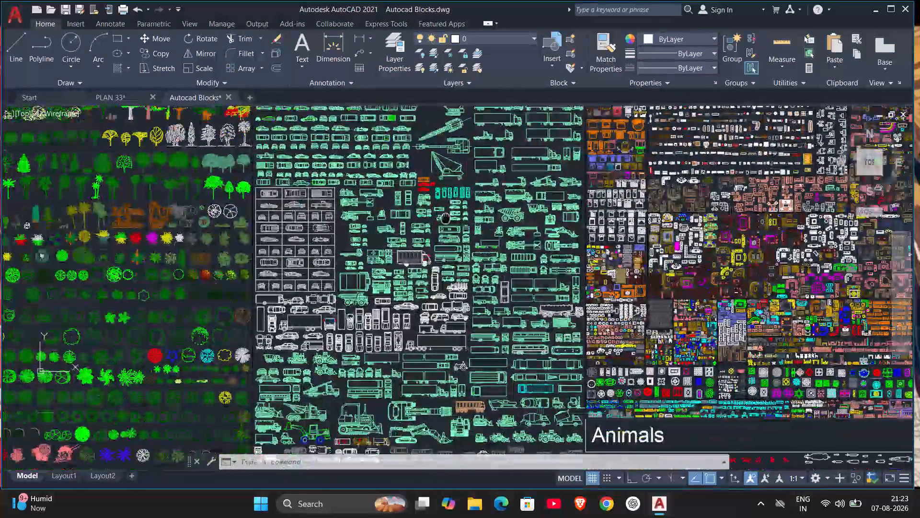
{"action": "middle_click_drag", "start_coordinate": [447, 217], "coordinate": [187, 414]}
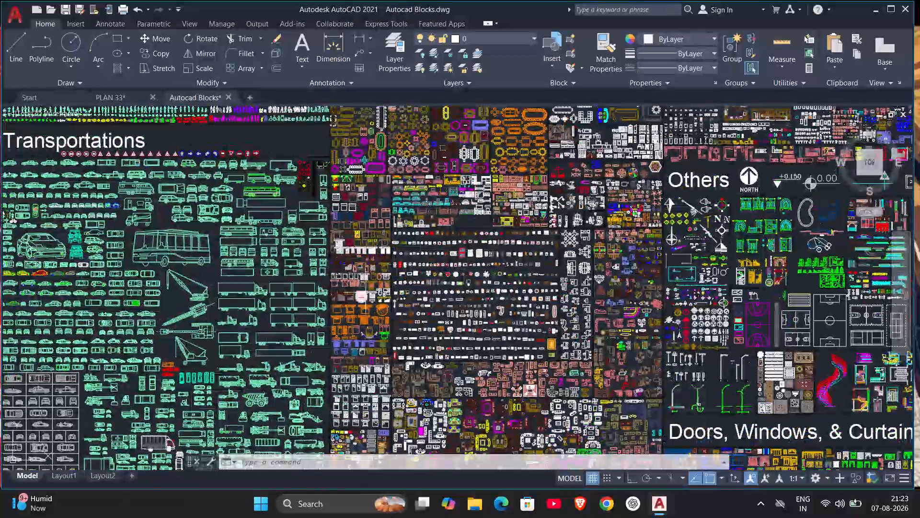
{"action": "middle_click_drag", "start_coordinate": [435, 240], "coordinate": [376, 373]}
{"action": "scroll", "coordinate": [340, 287], "scroll_direction": "up", "scroll_amount": 2}
{"action": "middle_click_drag", "start_coordinate": [341, 277], "coordinate": [342, 278]}
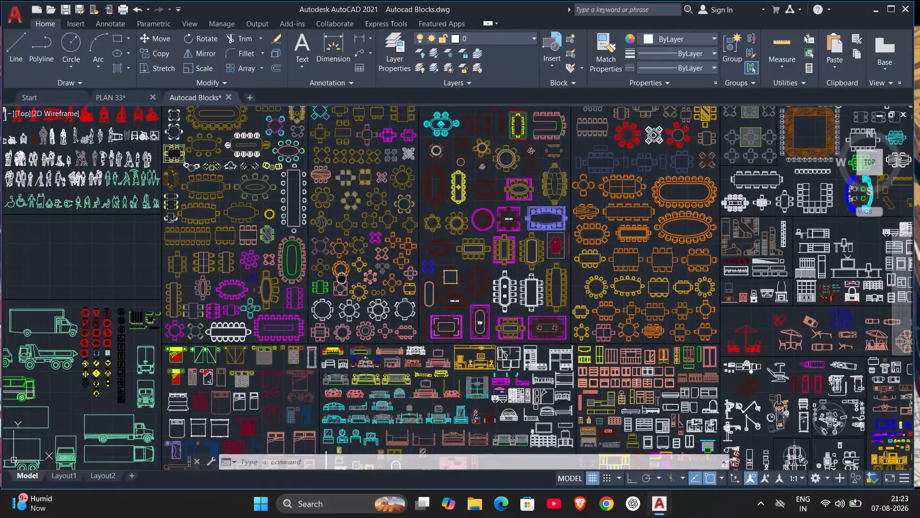
{"action": "middle_click_drag", "start_coordinate": [342, 278], "coordinate": [355, 252]}
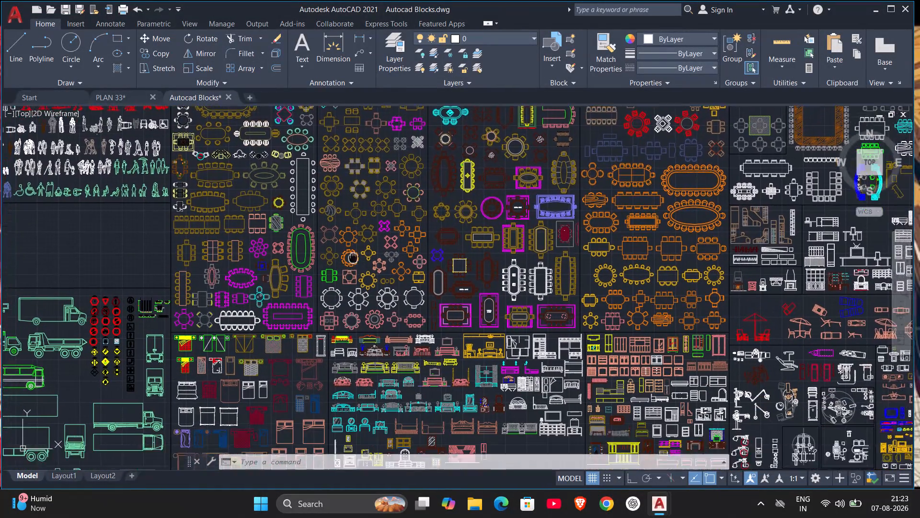
{"action": "middle_click_drag", "start_coordinate": [355, 252], "coordinate": [379, 158]}
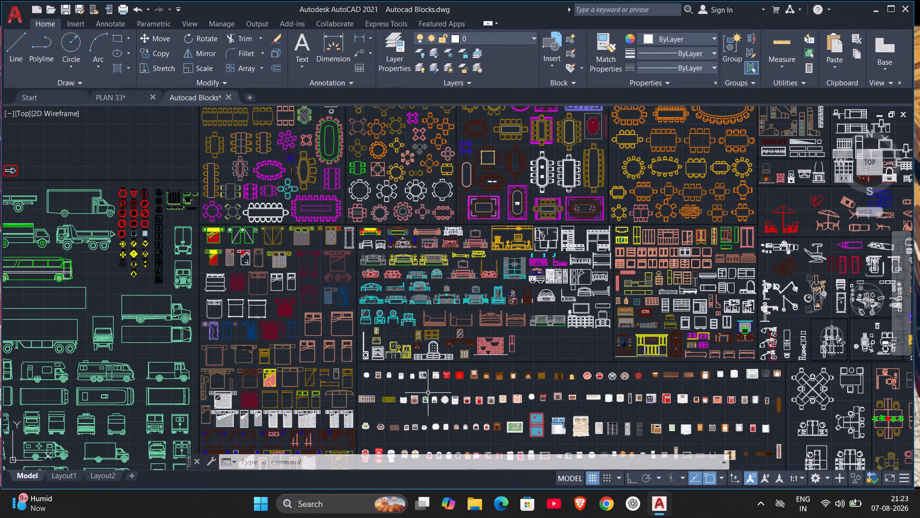
{"action": "scroll", "coordinate": [406, 312], "scroll_direction": "up", "scroll_amount": 2}
{"action": "scroll", "coordinate": [406, 306], "scroll_direction": "down", "scroll_amount": 2}
{"action": "middle_click_drag", "start_coordinate": [406, 306], "coordinate": [410, 277]}
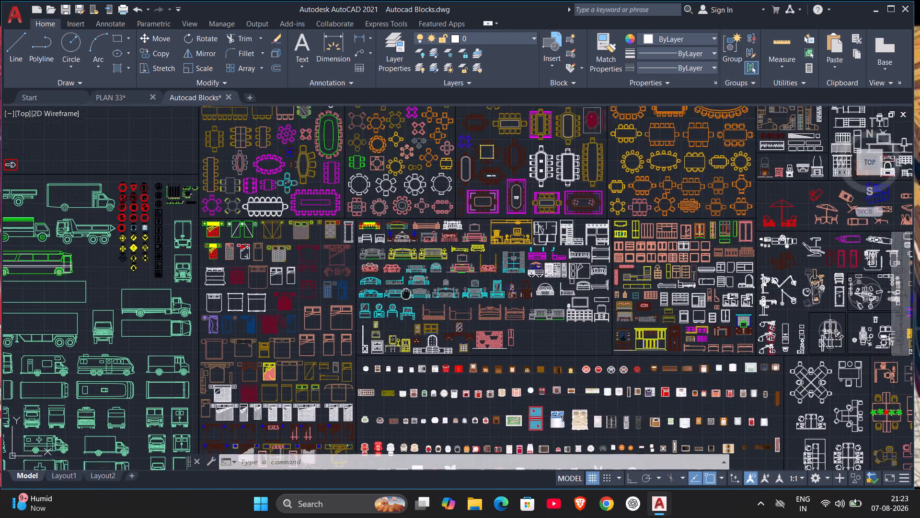
{"action": "middle_click_drag", "start_coordinate": [410, 277], "coordinate": [455, 70]}
{"action": "middle_click_drag", "start_coordinate": [328, 371], "coordinate": [362, 129]}
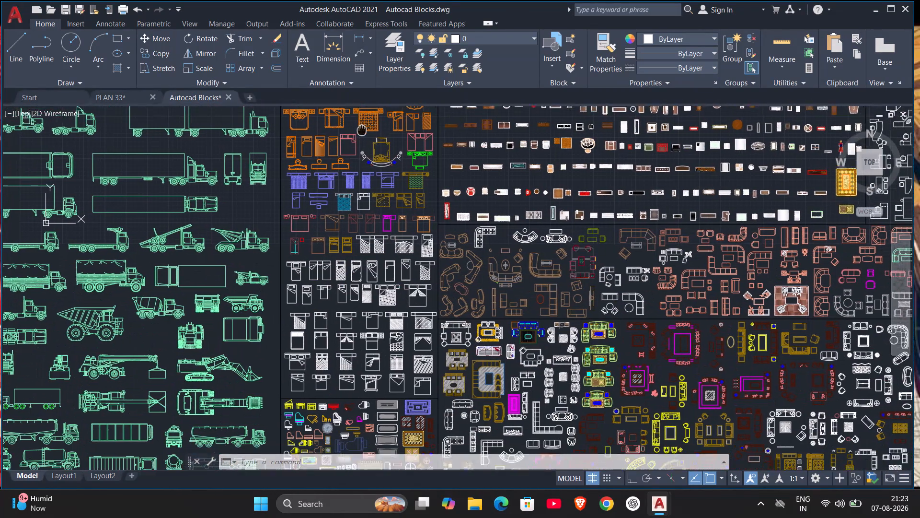
{"action": "middle_click_drag", "start_coordinate": [362, 129], "coordinate": [363, 125]}
{"action": "middle_click_drag", "start_coordinate": [374, 293], "coordinate": [379, 157]}
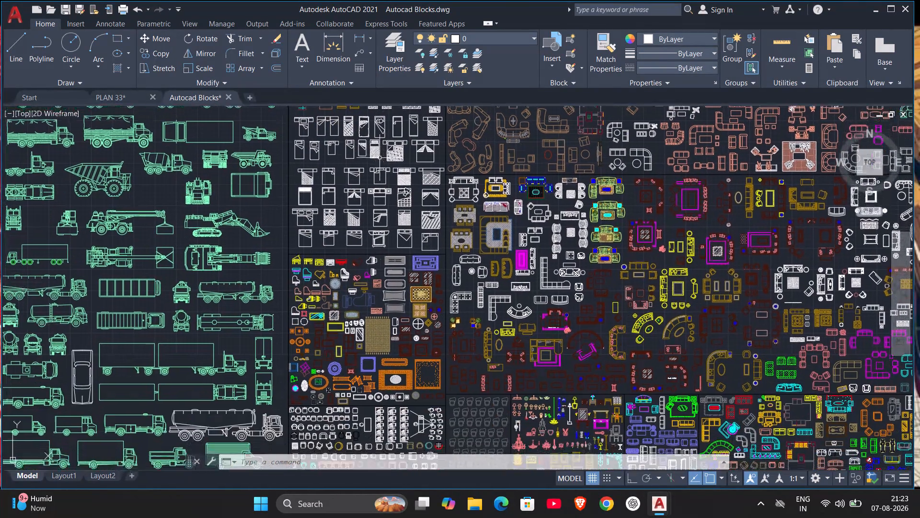
{"action": "scroll", "coordinate": [365, 288], "scroll_direction": "up", "scroll_amount": 2}
{"action": "scroll", "coordinate": [376, 329], "scroll_direction": "down", "scroll_amount": 1}
{"action": "middle_click_drag", "start_coordinate": [376, 330], "coordinate": [382, 129]}
{"action": "middle_click_drag", "start_coordinate": [400, 328], "coordinate": [398, 235]}
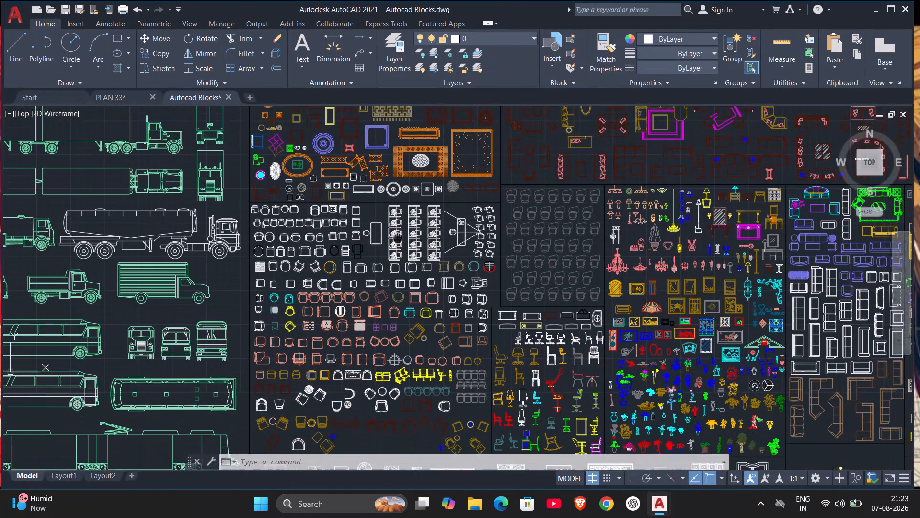
{"action": "middle_click_drag", "start_coordinate": [398, 235], "coordinate": [219, 176]}
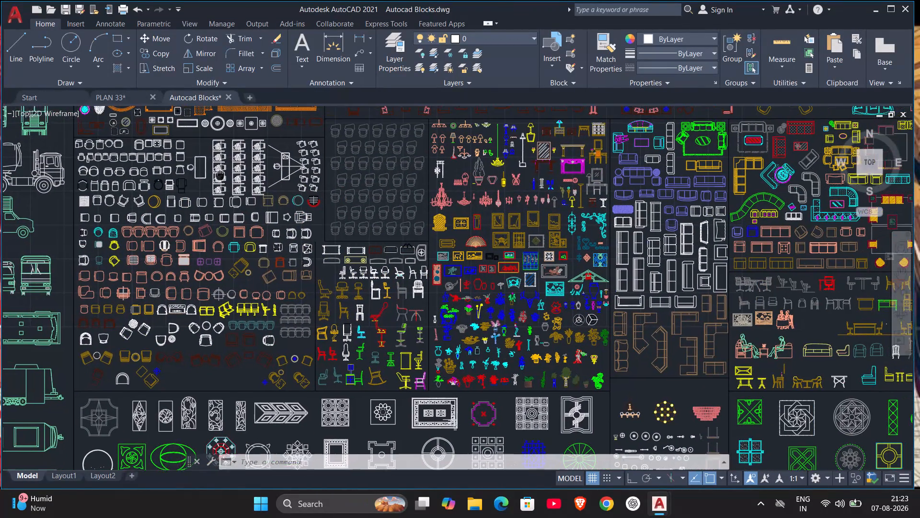
{"action": "middle_click_drag", "start_coordinate": [219, 176], "coordinate": [217, 176]}
Look through the Furniture section's sofa and living-room seating sets, including the corner sofas, curved sofas and reception group.
{"action": "scroll", "coordinate": [329, 341], "scroll_direction": "up", "scroll_amount": 1}
{"action": "middle_click_drag", "start_coordinate": [433, 244], "coordinate": [406, 429]}
{"action": "middle_click_drag", "start_coordinate": [472, 243], "coordinate": [414, 514]}
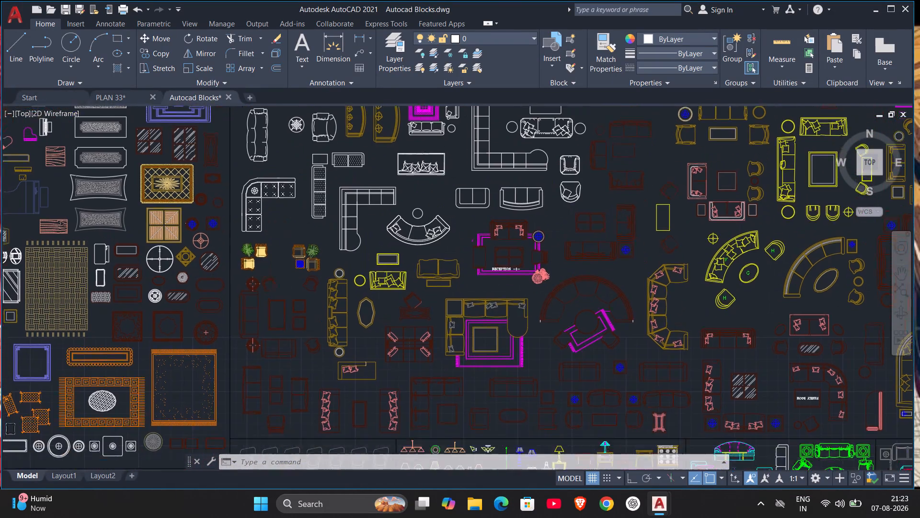
{"action": "middle_click_drag", "start_coordinate": [414, 514], "coordinate": [426, 448]}
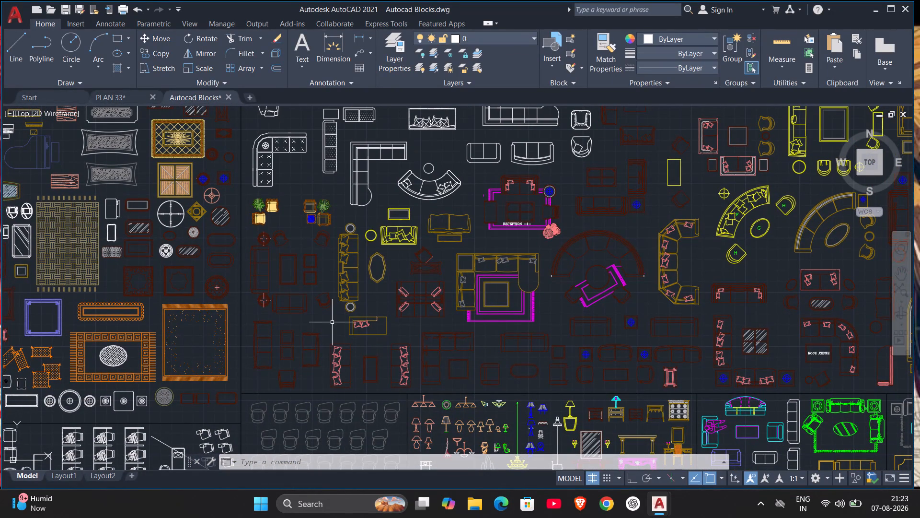
{"action": "scroll", "coordinate": [332, 320], "scroll_direction": "up", "scroll_amount": 1}
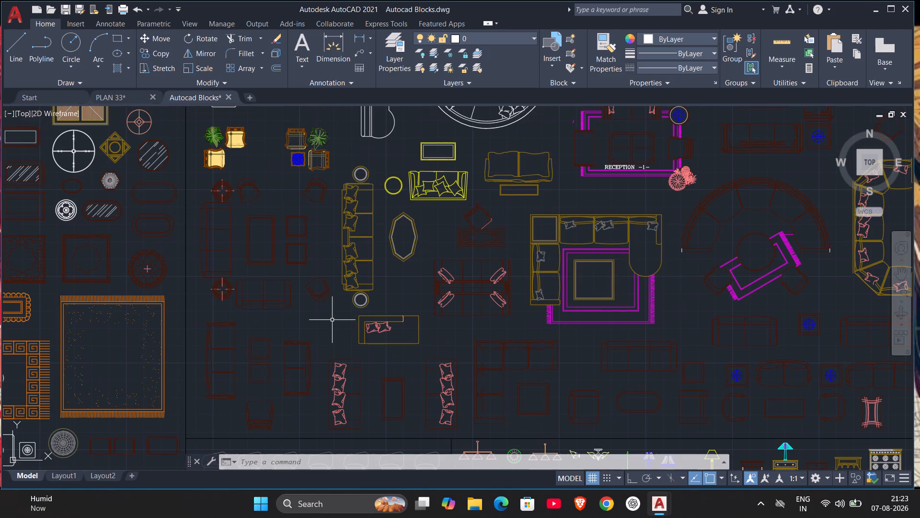
{"action": "scroll", "coordinate": [332, 320], "scroll_direction": "down", "scroll_amount": 1}
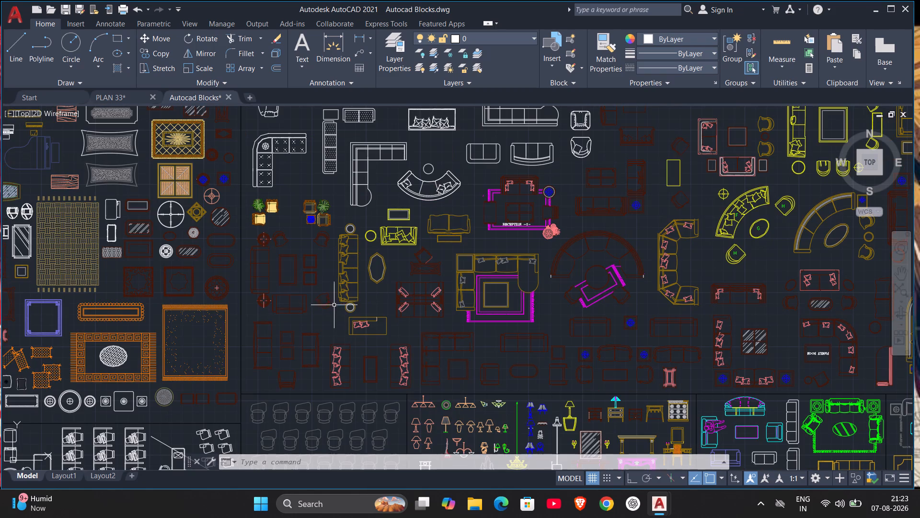
{"action": "middle_click_drag", "start_coordinate": [337, 262], "coordinate": [316, 394]}
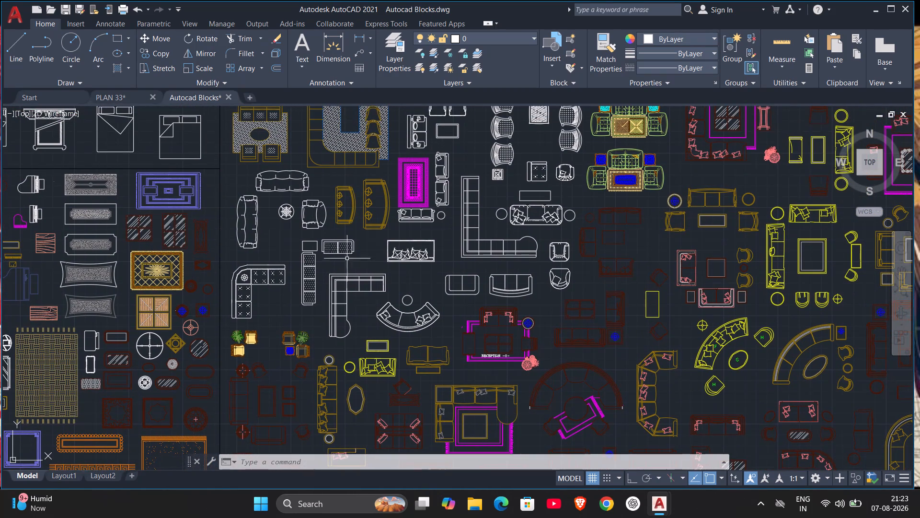
{"action": "middle_click_drag", "start_coordinate": [350, 251], "coordinate": [323, 353]}
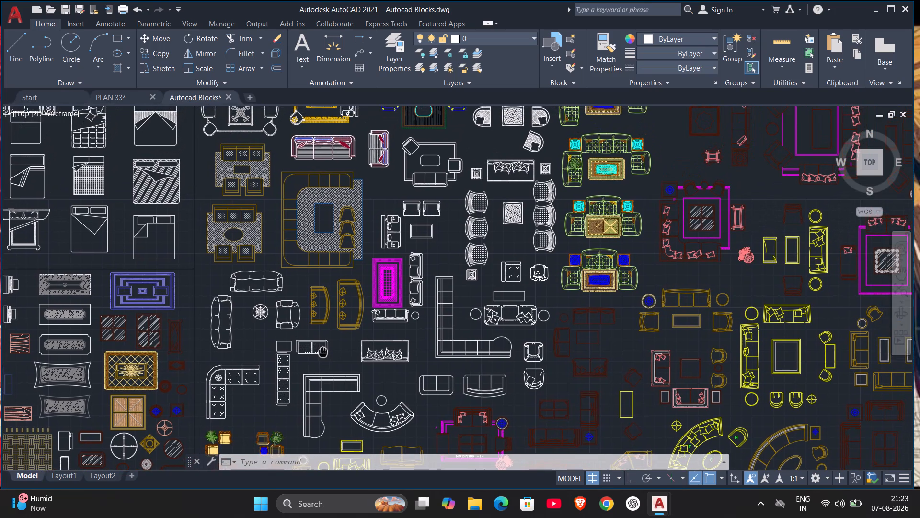
{"action": "middle_click_drag", "start_coordinate": [323, 353], "coordinate": [310, 421]}
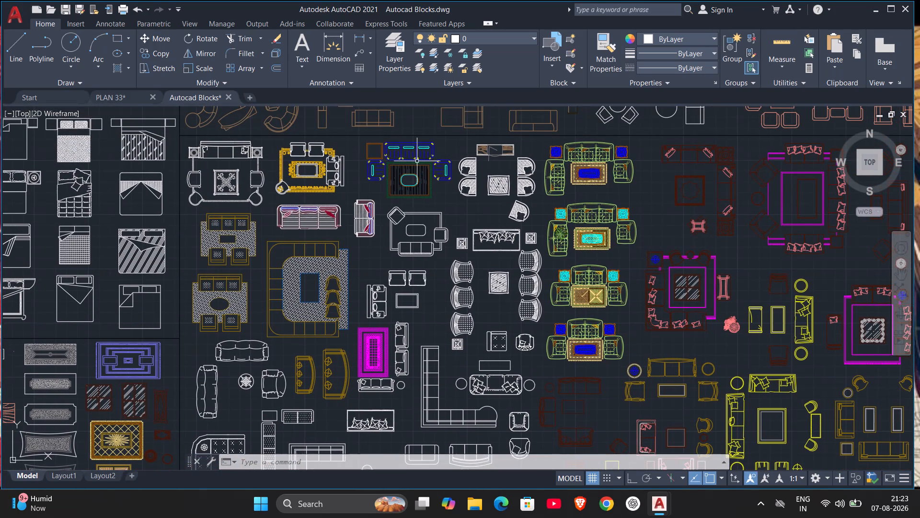
{"action": "middle_click_drag", "start_coordinate": [421, 169], "coordinate": [367, 416]}
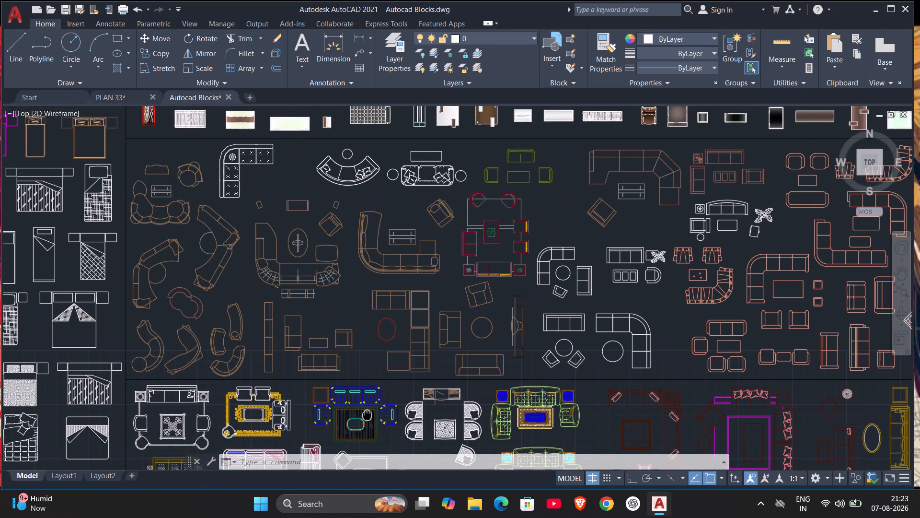
{"action": "middle_click_drag", "start_coordinate": [367, 416], "coordinate": [365, 433]}
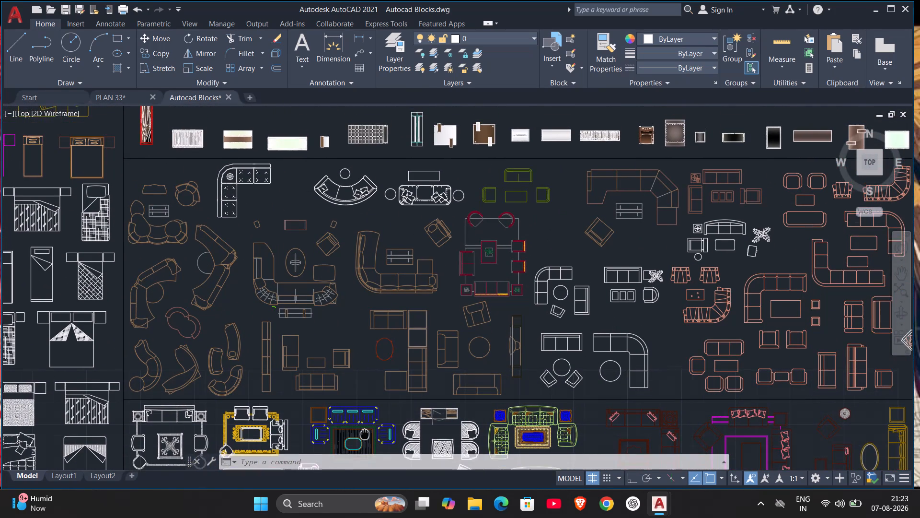
{"action": "middle_click_drag", "start_coordinate": [365, 433], "coordinate": [365, 445]}
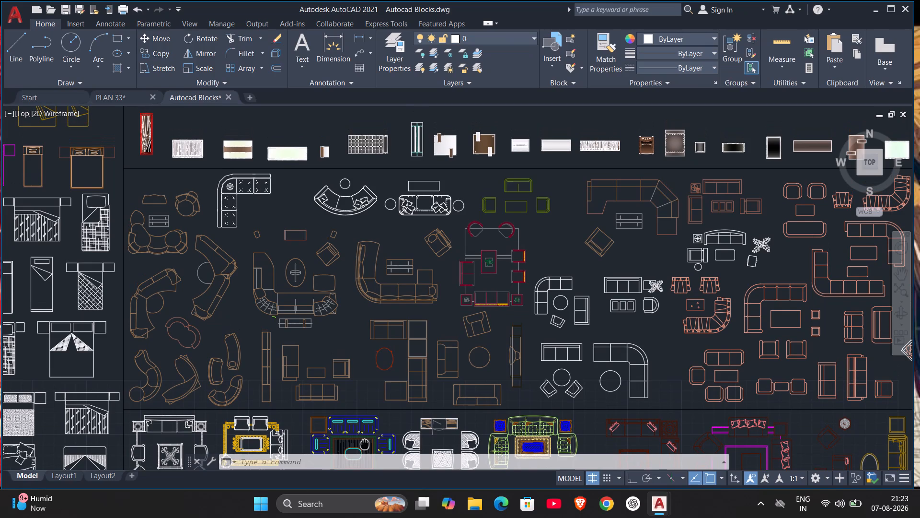
{"action": "middle_click_drag", "start_coordinate": [365, 445], "coordinate": [364, 444]}
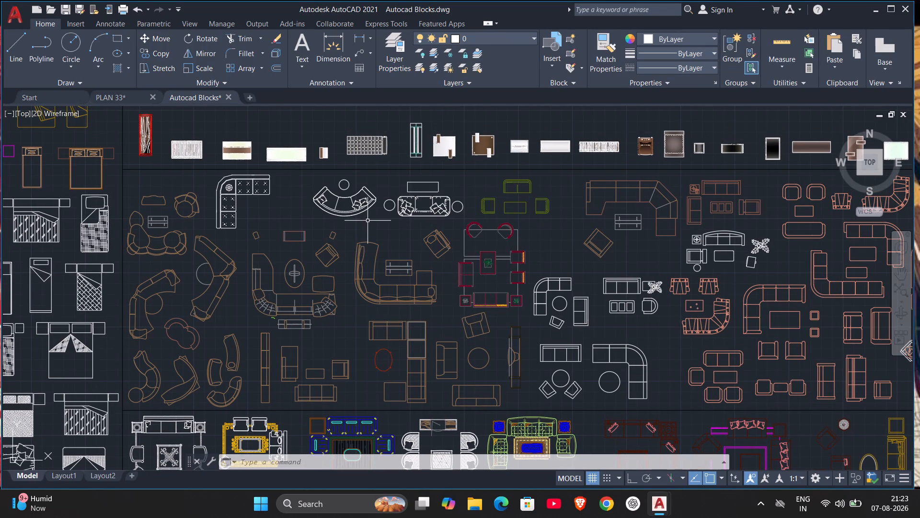
{"action": "middle_click_drag", "start_coordinate": [370, 219], "coordinate": [370, 297]}
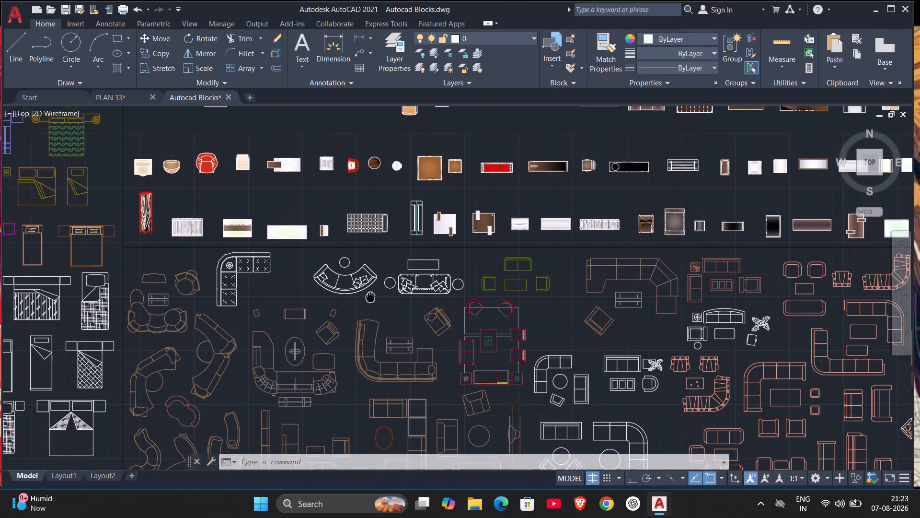
Examine the coloured chair, table and plant blocks and the bed and dresser elevations up to the Furniture heading.
{"action": "middle_click_drag", "start_coordinate": [370, 297], "coordinate": [323, 517]}
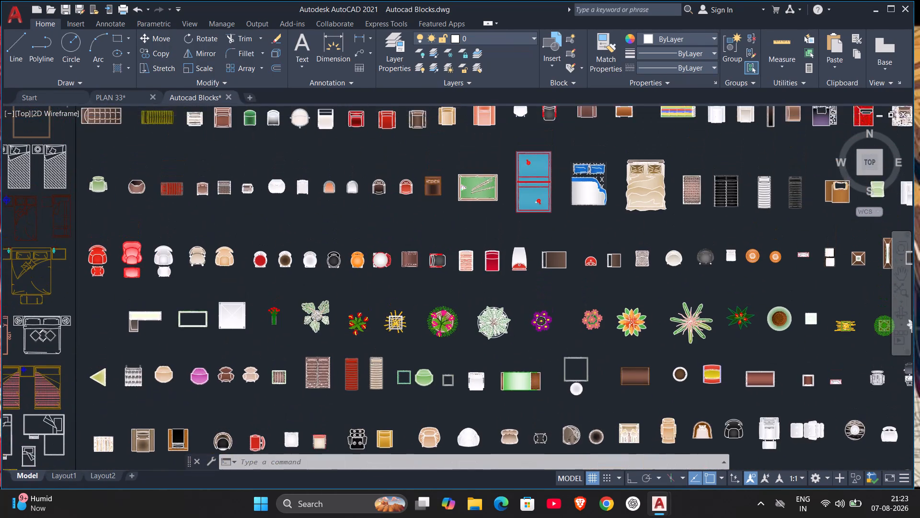
{"action": "middle_click_drag", "start_coordinate": [323, 517], "coordinate": [314, 517]}
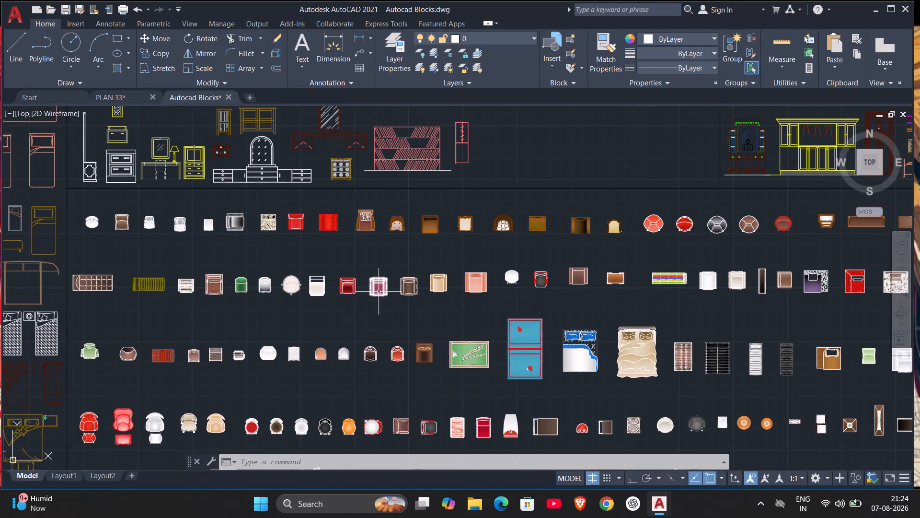
{"action": "middle_click_drag", "start_coordinate": [308, 172], "coordinate": [321, 352]}
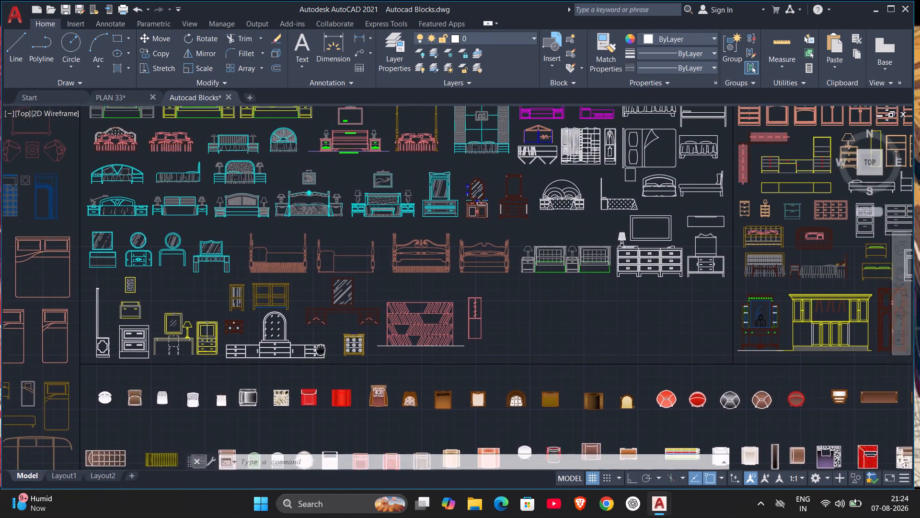
{"action": "middle_click_drag", "start_coordinate": [321, 352], "coordinate": [299, 449]}
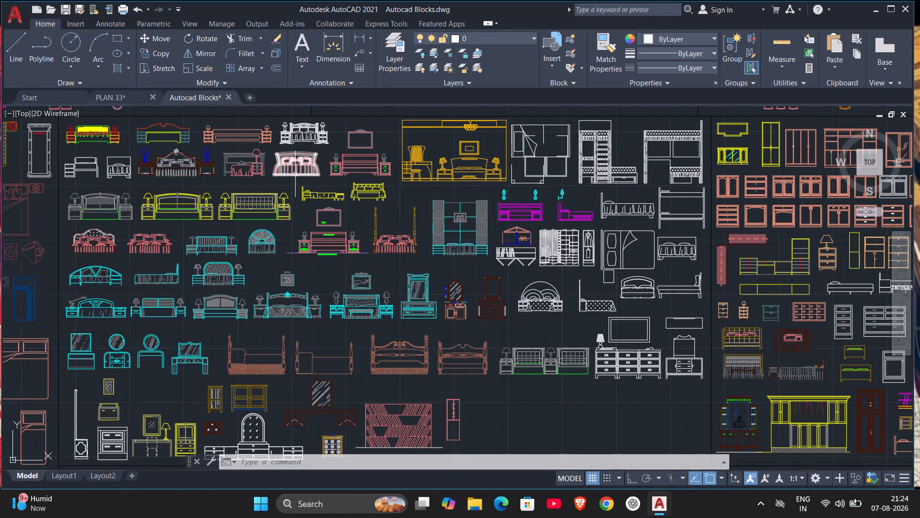
{"action": "middle_click_drag", "start_coordinate": [298, 184], "coordinate": [358, 346]}
{"action": "scroll", "coordinate": [460, 236], "scroll_direction": "down", "scroll_amount": 2}
{"action": "middle_click_drag", "start_coordinate": [459, 237], "coordinate": [402, 422]}
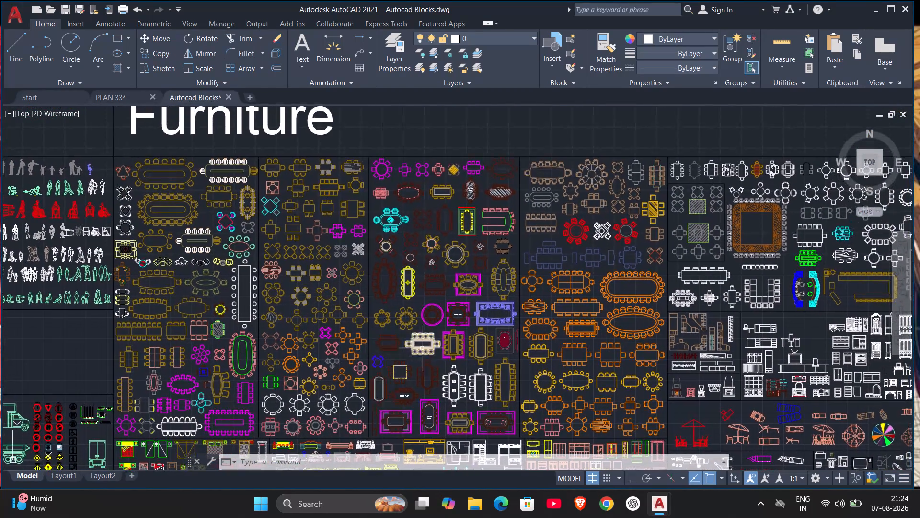
Examine the wardrobe, drawer and cabinet elevation blocks and the small bedroom layout blocks beside them.
{"action": "middle_click_drag", "start_coordinate": [460, 370], "coordinate": [340, 106]}
{"action": "scroll", "coordinate": [439, 200], "scroll_direction": "up", "scroll_amount": 1}
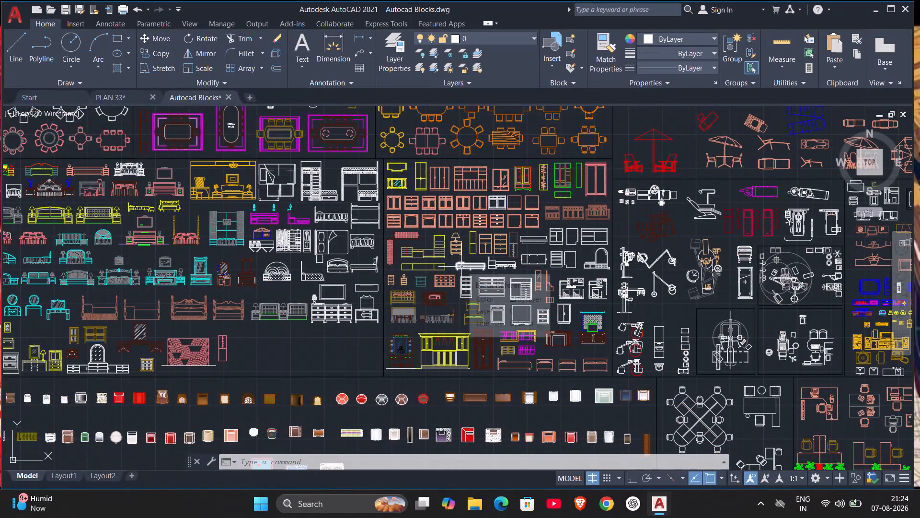
{"action": "middle_click_drag", "start_coordinate": [462, 267], "coordinate": [457, 247]}
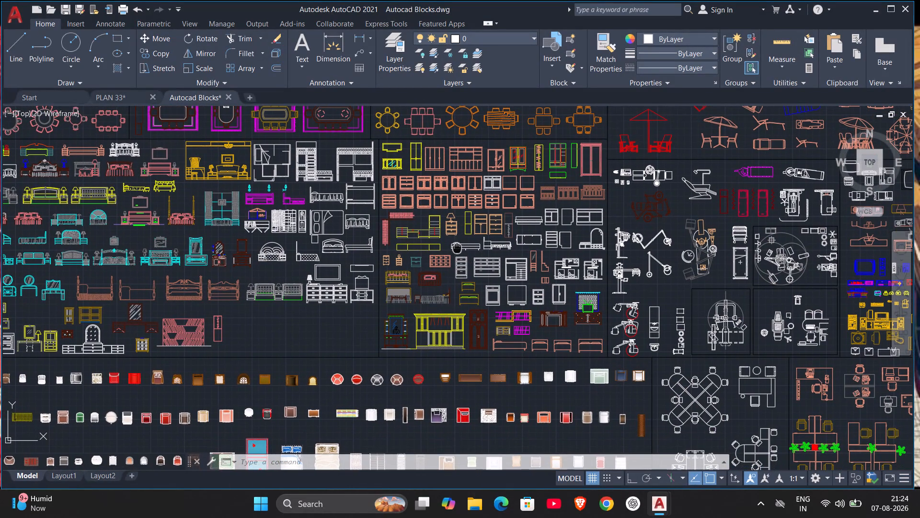
{"action": "middle_click_drag", "start_coordinate": [457, 247], "coordinate": [437, 226]}
{"action": "scroll", "coordinate": [436, 220], "scroll_direction": "up", "scroll_amount": 1}
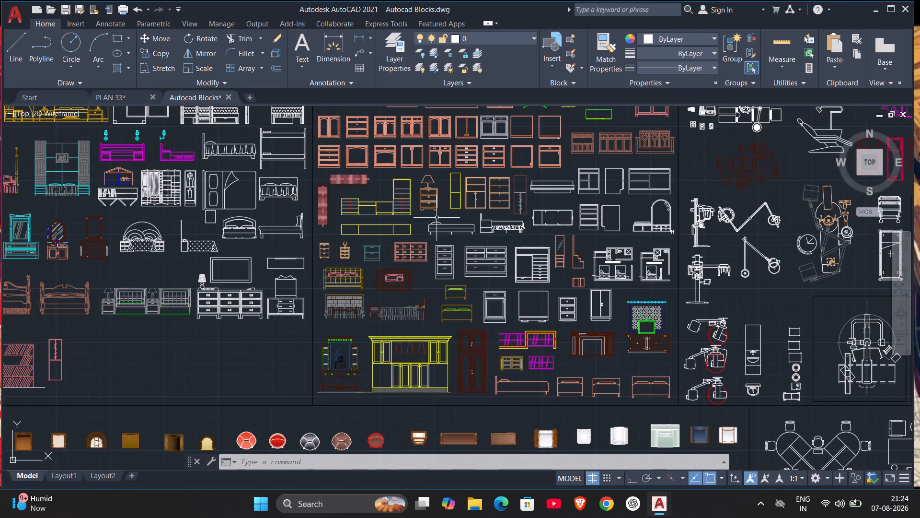
{"action": "scroll", "coordinate": [647, 260], "scroll_direction": "up", "scroll_amount": 2}
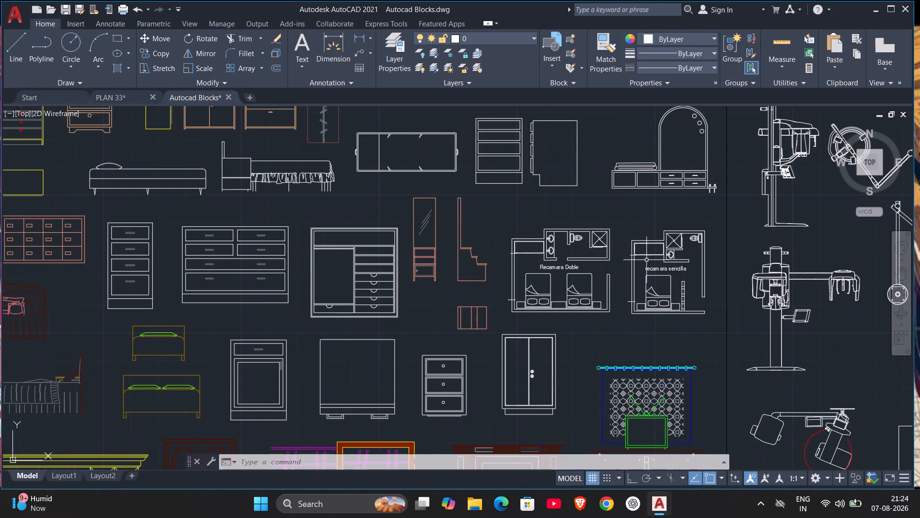
{"action": "scroll", "coordinate": [646, 260], "scroll_direction": "down", "scroll_amount": 4}
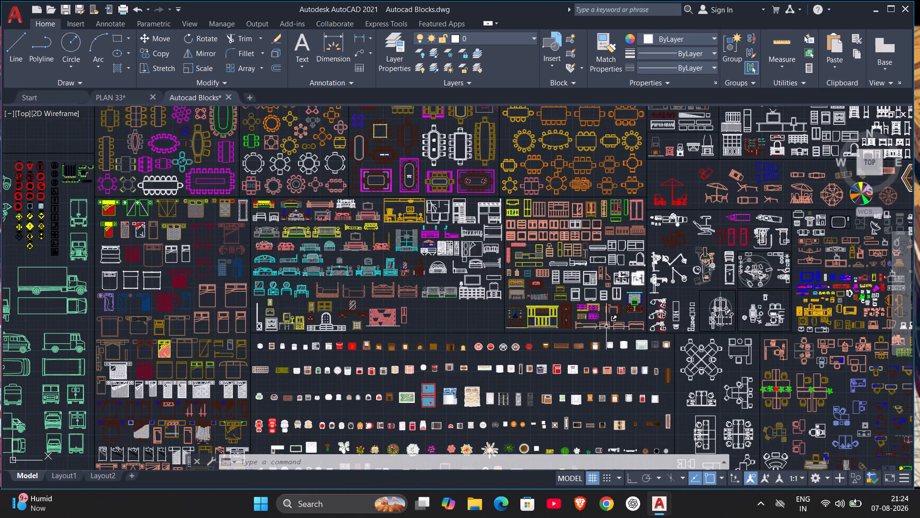
Look down through the coloured furniture rows and living-room sets to the sofa group blocks lower in the Furniture section.
{"action": "middle_click_drag", "start_coordinate": [600, 334], "coordinate": [495, 59]}
{"action": "middle_click_drag", "start_coordinate": [479, 316], "coordinate": [471, 300]}
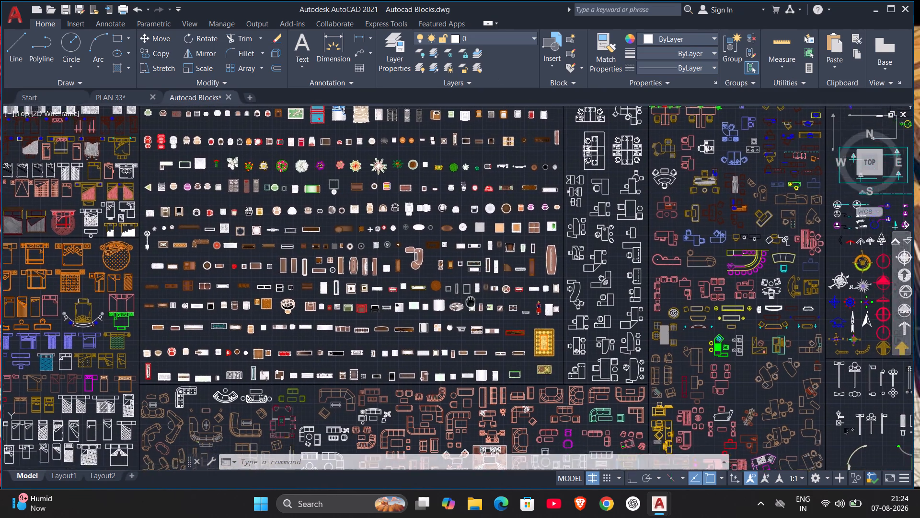
{"action": "middle_click_drag", "start_coordinate": [471, 300], "coordinate": [517, 97]}
{"action": "middle_click_drag", "start_coordinate": [463, 191], "coordinate": [457, 88]}
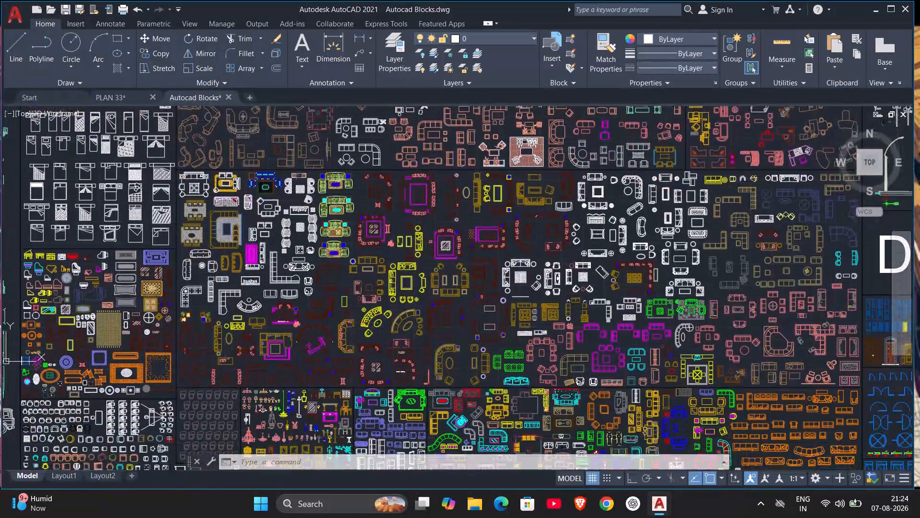
{"action": "middle_click_drag", "start_coordinate": [457, 88], "coordinate": [457, 68]}
{"action": "middle_click_drag", "start_coordinate": [494, 280], "coordinate": [486, 249]}
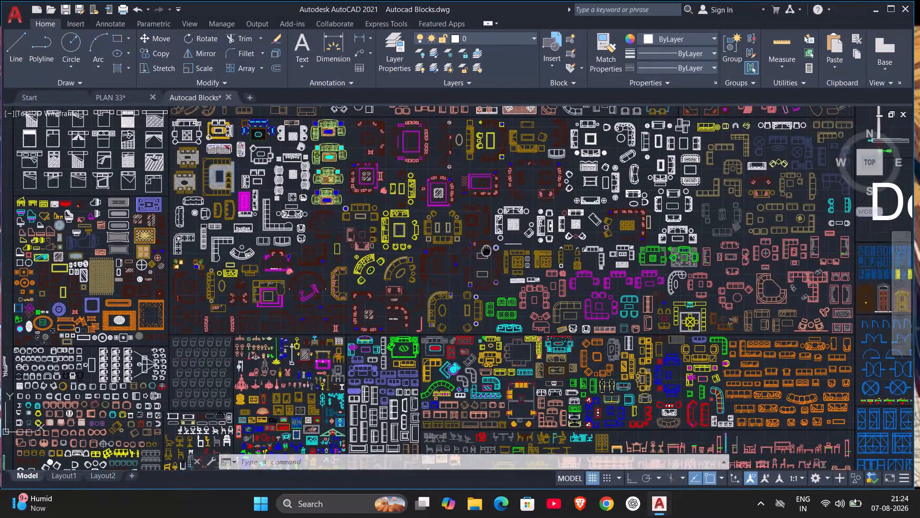
{"action": "middle_click_drag", "start_coordinate": [486, 249], "coordinate": [483, 184]}
{"action": "scroll", "coordinate": [414, 299], "scroll_direction": "up", "scroll_amount": 3}
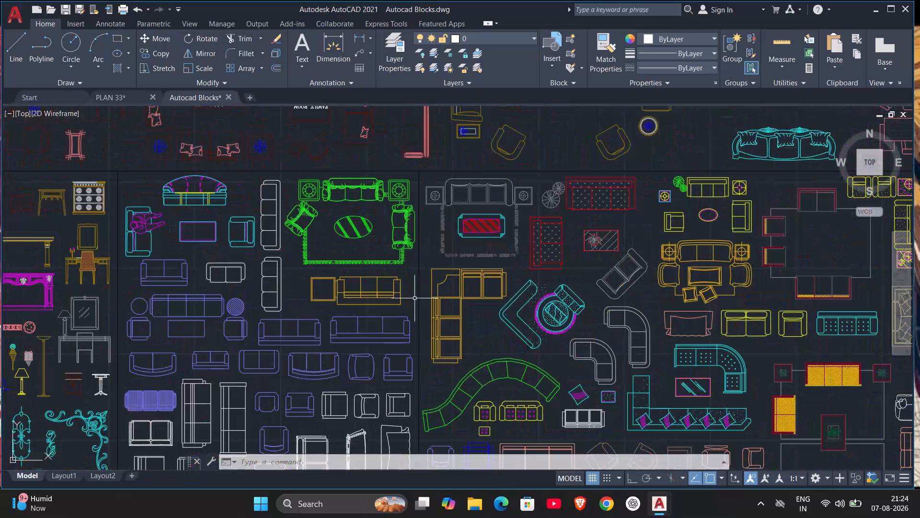
{"action": "scroll", "coordinate": [414, 298], "scroll_direction": "down", "scroll_amount": 3}
{"action": "scroll", "coordinate": [428, 365], "scroll_direction": "down", "scroll_amount": 2}
Examine the decorative floor-pattern blocks and furniture elevations at the bottom of the Furniture section, above Animals.
{"action": "middle_click_drag", "start_coordinate": [427, 369], "coordinate": [414, 269]}
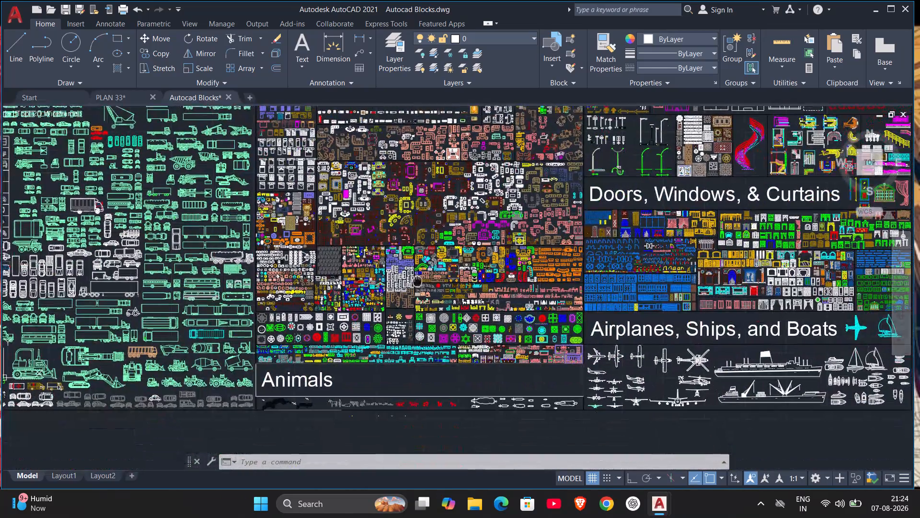
{"action": "middle_click_drag", "start_coordinate": [414, 269], "coordinate": [414, 262]}
{"action": "scroll", "coordinate": [434, 336], "scroll_direction": "up", "scroll_amount": 5}
{"action": "scroll", "coordinate": [433, 327], "scroll_direction": "down", "scroll_amount": 2}
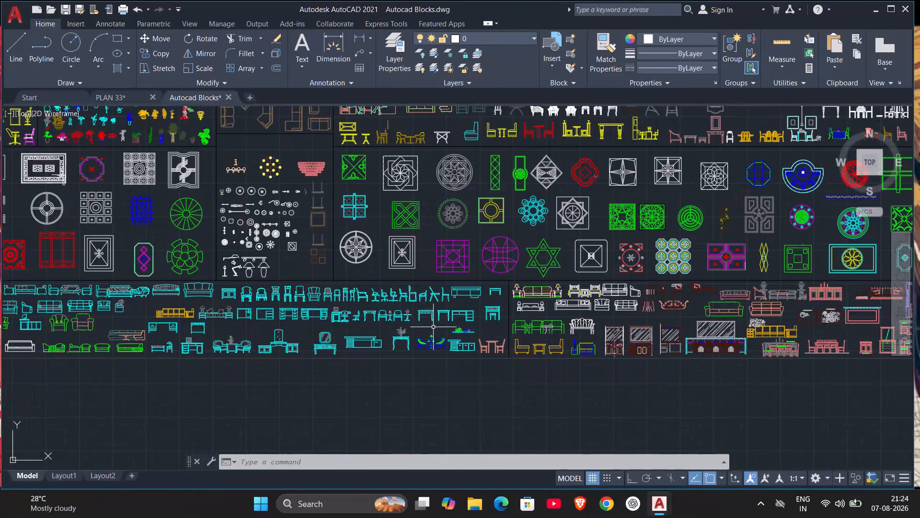
{"action": "scroll", "coordinate": [433, 327], "scroll_direction": "down", "scroll_amount": 2}
{"action": "middle_click_drag", "start_coordinate": [506, 242], "coordinate": [488, 275]}
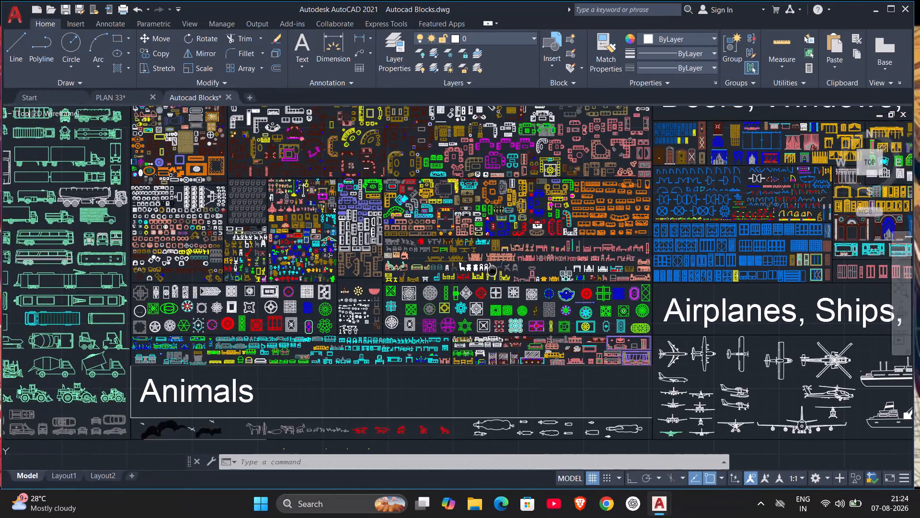
{"action": "middle_click_drag", "start_coordinate": [488, 275], "coordinate": [408, 328]}
{"action": "scroll", "coordinate": [460, 387], "scroll_direction": "up", "scroll_amount": 2}
{"action": "middle_click_drag", "start_coordinate": [460, 386], "coordinate": [454, 220]}
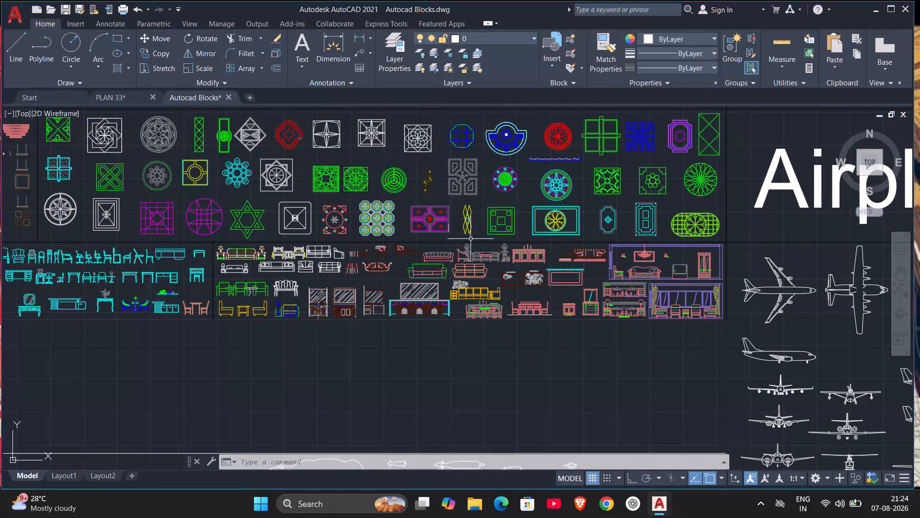
{"action": "scroll", "coordinate": [476, 243], "scroll_direction": "up", "scroll_amount": 2}
{"action": "scroll", "coordinate": [476, 243], "scroll_direction": "down", "scroll_amount": 1}
{"action": "middle_click_drag", "start_coordinate": [467, 194], "coordinate": [441, 396]}
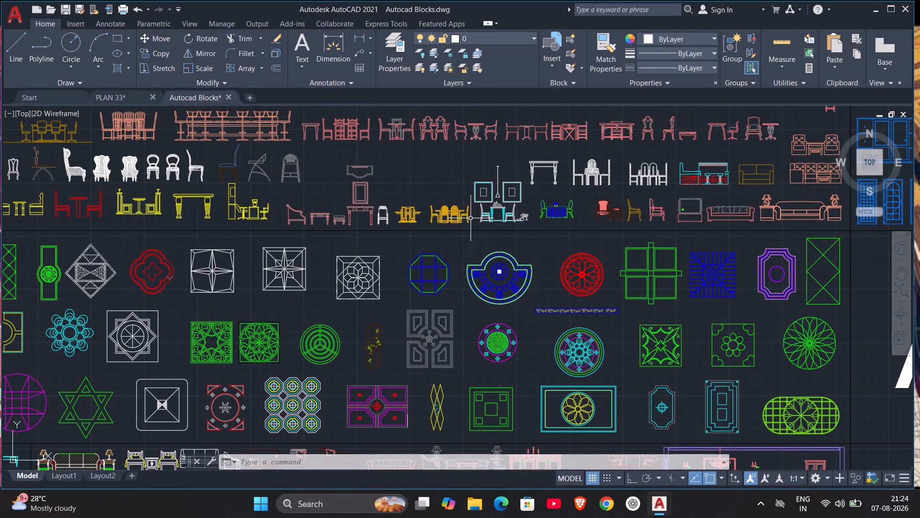
Look through the orange sofa blocks and the sofa and armchair sets near the door and window blocks.
{"action": "middle_click_drag", "start_coordinate": [473, 224], "coordinate": [468, 382]}
{"action": "middle_click_drag", "start_coordinate": [471, 254], "coordinate": [459, 394]}
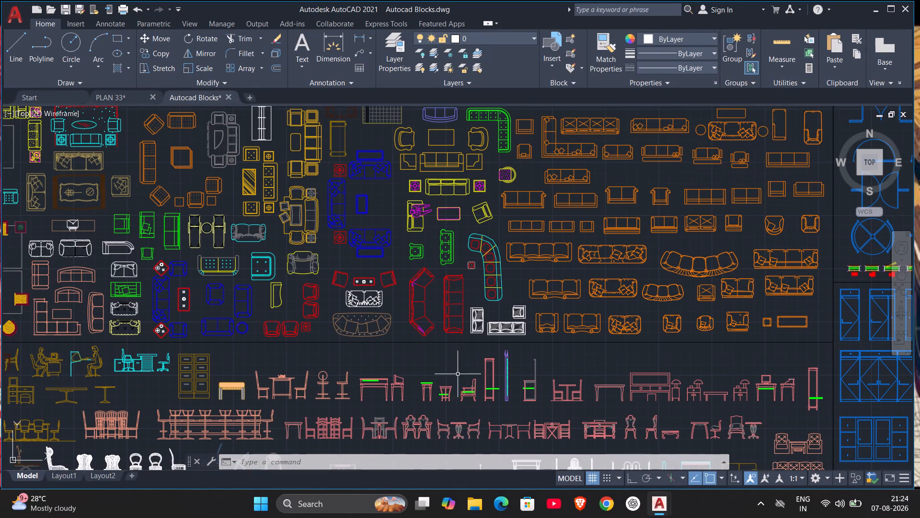
{"action": "middle_click_drag", "start_coordinate": [449, 338], "coordinate": [425, 450]}
{"action": "middle_click_drag", "start_coordinate": [460, 296], "coordinate": [462, 316]}
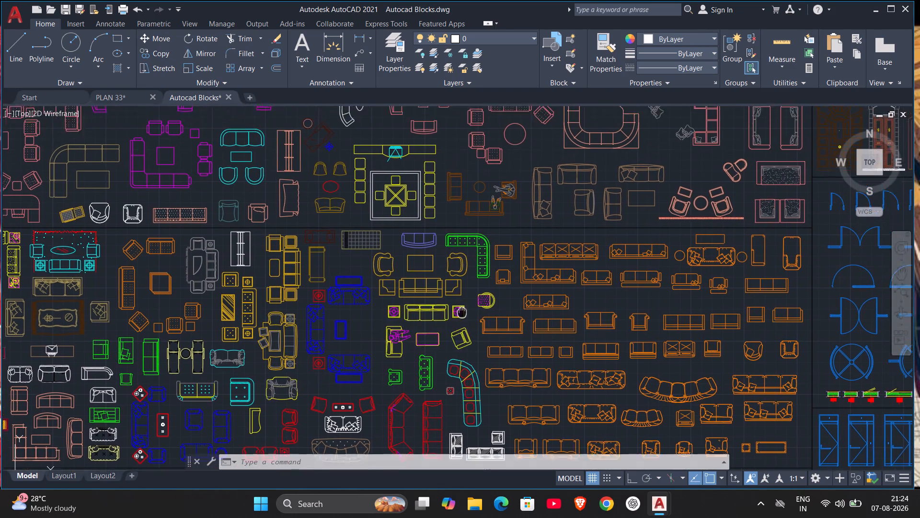
{"action": "middle_click_drag", "start_coordinate": [462, 316], "coordinate": [447, 440]}
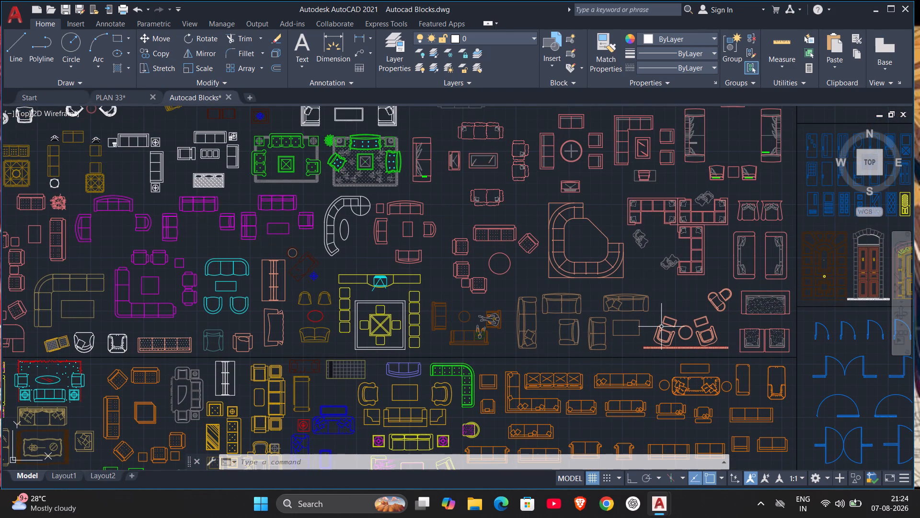
{"action": "scroll", "coordinate": [682, 321], "scroll_direction": "up", "scroll_amount": 2}
{"action": "scroll", "coordinate": [682, 316], "scroll_direction": "down", "scroll_amount": 2}
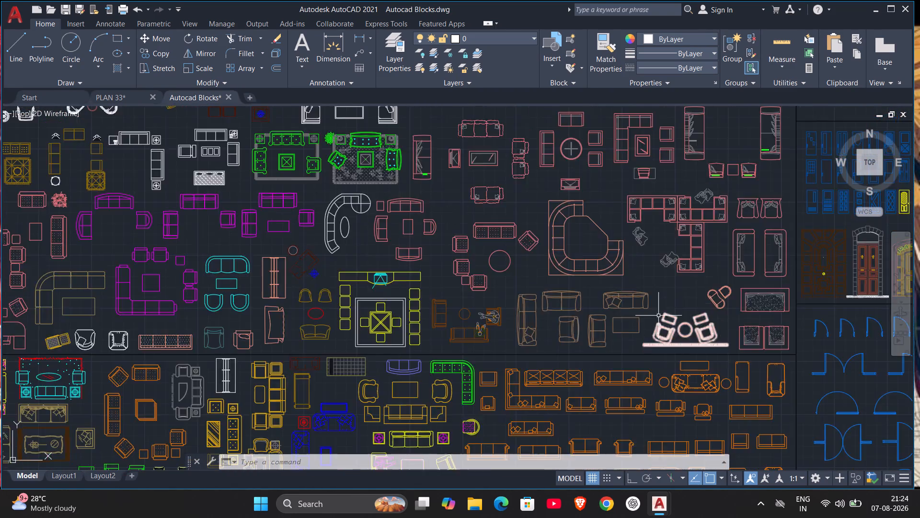
Look through the sofa sets beside the Doors section for a seating group suited to the Family Lounge.
{"action": "scroll", "coordinate": [658, 316], "scroll_direction": "down", "scroll_amount": 1}
{"action": "middle_click_drag", "start_coordinate": [566, 221], "coordinate": [568, 267]}
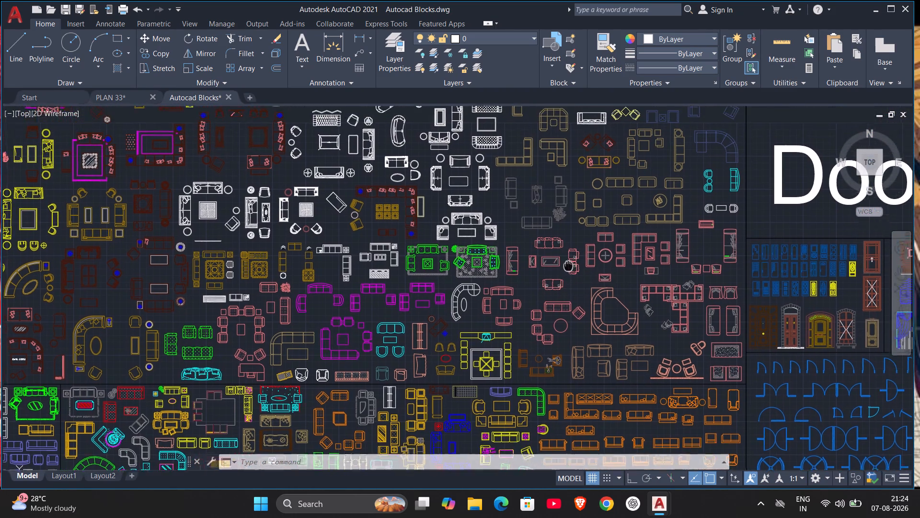
{"action": "middle_click_drag", "start_coordinate": [568, 267], "coordinate": [578, 369]}
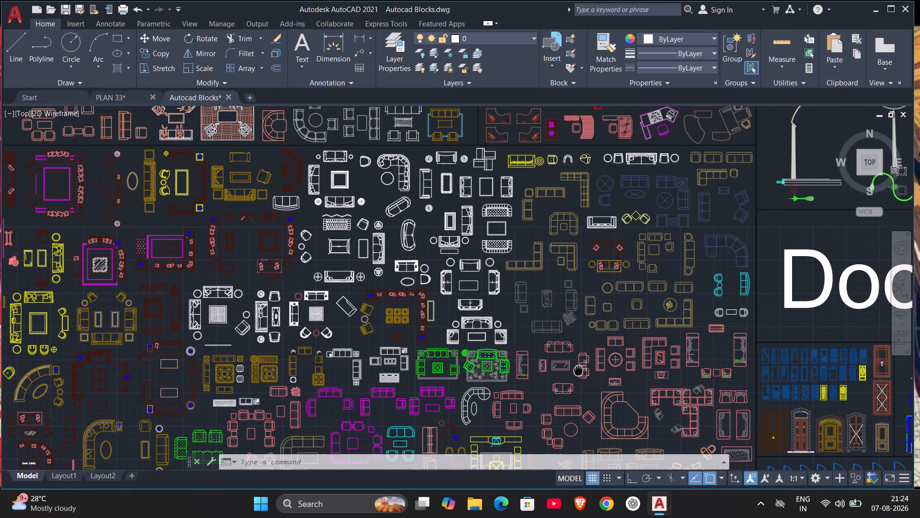
{"action": "middle_click_drag", "start_coordinate": [578, 369], "coordinate": [597, 365]}
{"action": "scroll", "coordinate": [725, 303], "scroll_direction": "up", "scroll_amount": 2}
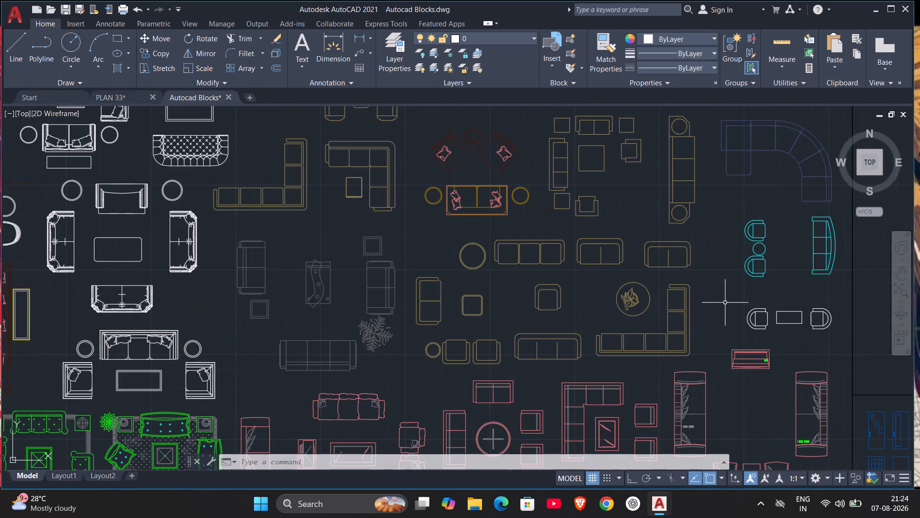
{"action": "scroll", "coordinate": [725, 302], "scroll_direction": "down", "scroll_amount": 1}
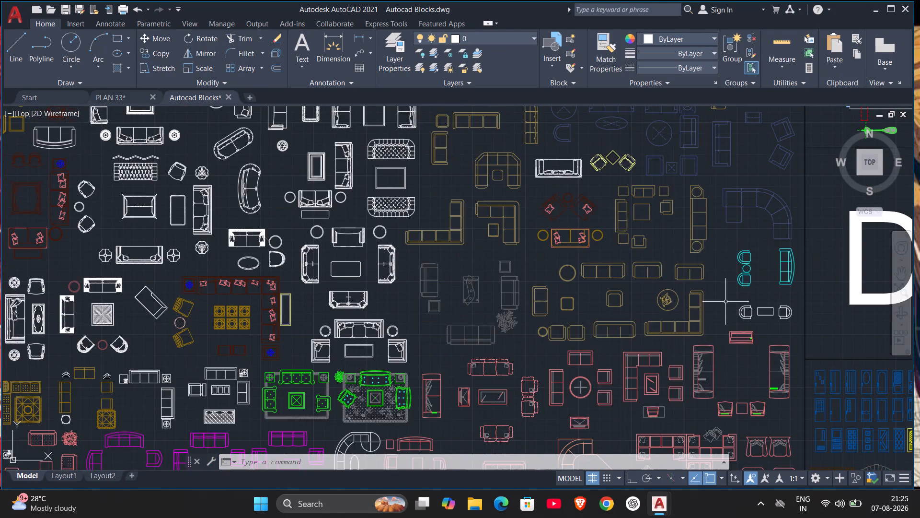
{"action": "scroll", "coordinate": [739, 340], "scroll_direction": "up", "scroll_amount": 2}
{"action": "middle_click_drag", "start_coordinate": [748, 380], "coordinate": [713, 327]}
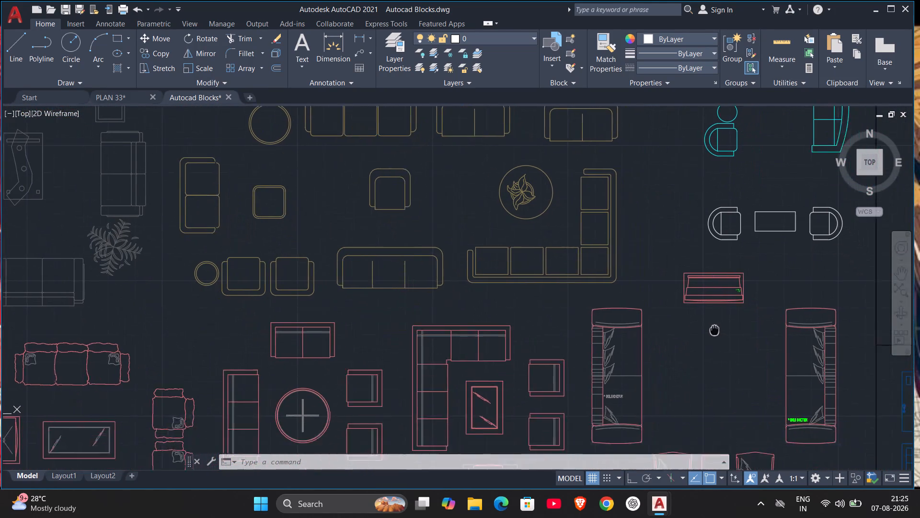
{"action": "middle_click_drag", "start_coordinate": [713, 327], "coordinate": [676, 272]}
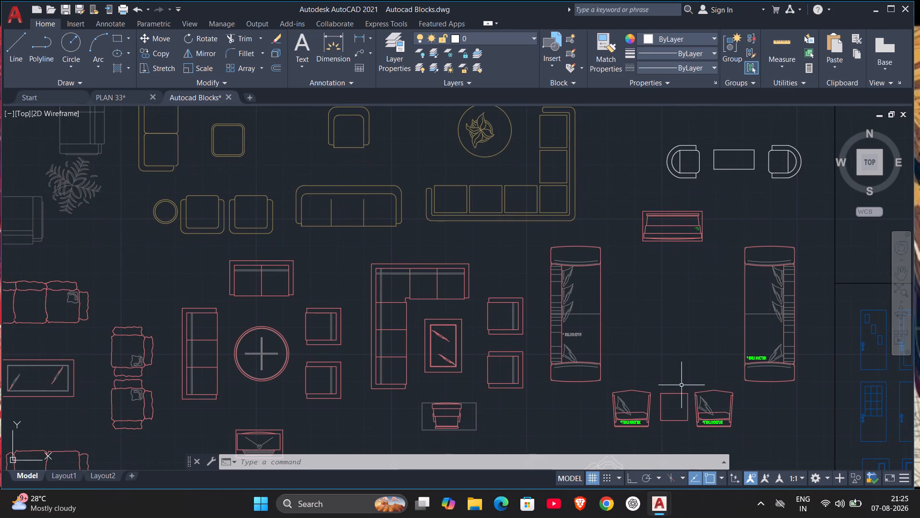
{"action": "scroll", "coordinate": [689, 406], "scroll_direction": "up", "scroll_amount": 3}
{"action": "scroll", "coordinate": [692, 395], "scroll_direction": "down", "scroll_amount": 1}
{"action": "middle_click_drag", "start_coordinate": [692, 393], "coordinate": [684, 354]}
{"action": "scroll", "coordinate": [684, 354], "scroll_direction": "down", "scroll_amount": 4}
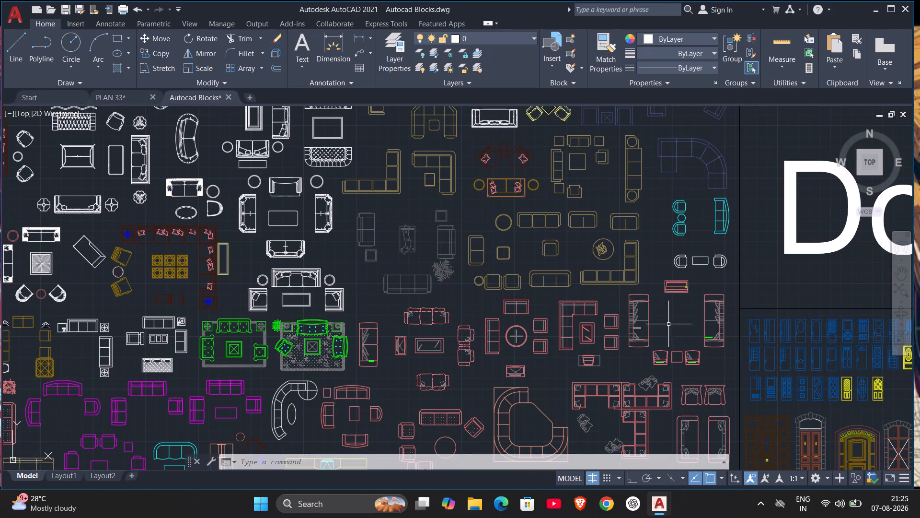
{"action": "middle_click_drag", "start_coordinate": [668, 323], "coordinate": [680, 345]}
Copy the pink cushioned sofa set with its two armchairs, rectangular coffee table and TV unit to the clipboard.
{"action": "scroll", "coordinate": [435, 384], "scroll_direction": "up", "scroll_amount": 2}
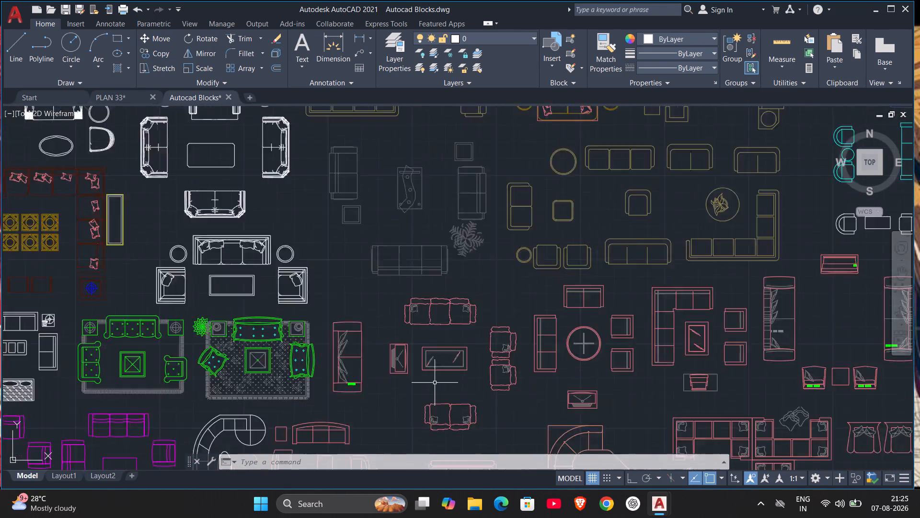
{"action": "scroll", "coordinate": [435, 383], "scroll_direction": "up", "scroll_amount": 2}
{"action": "scroll", "coordinate": [434, 375], "scroll_direction": "down", "scroll_amount": 2}
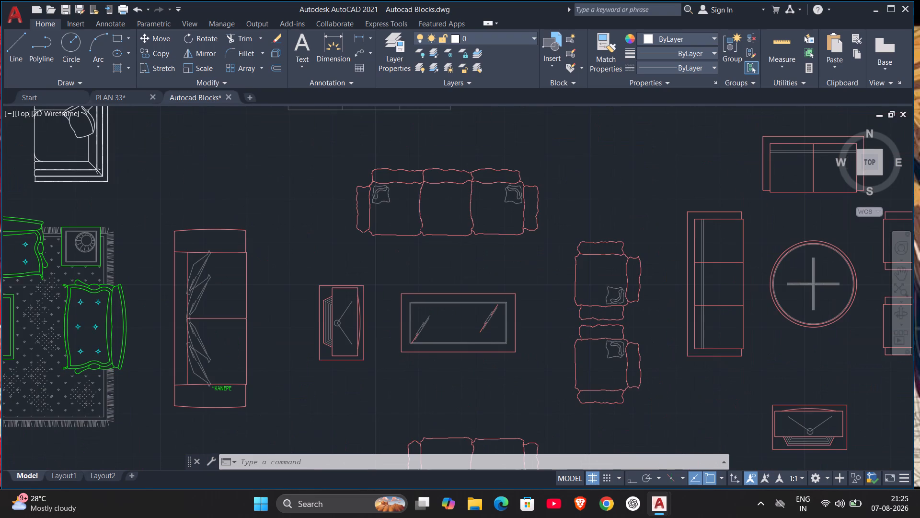
{"action": "middle_click_drag", "start_coordinate": [434, 375], "coordinate": [434, 332]}
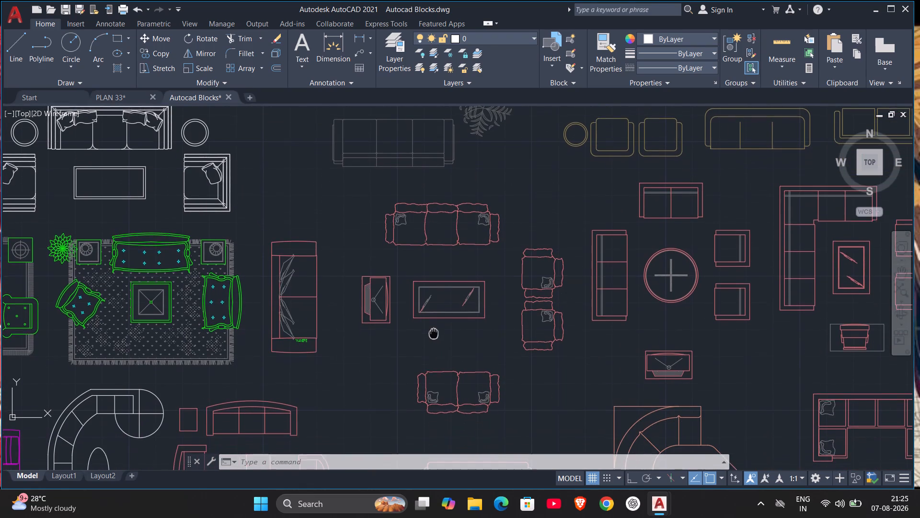
{"action": "middle_click_drag", "start_coordinate": [434, 332], "coordinate": [437, 309]}
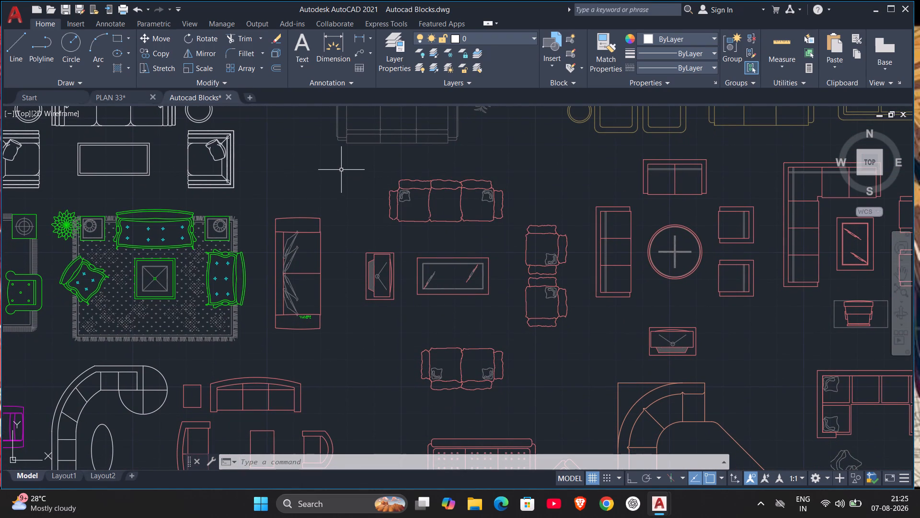
{"action": "left_click_drag", "start_coordinate": [340, 162], "coordinate": [346, 173]}
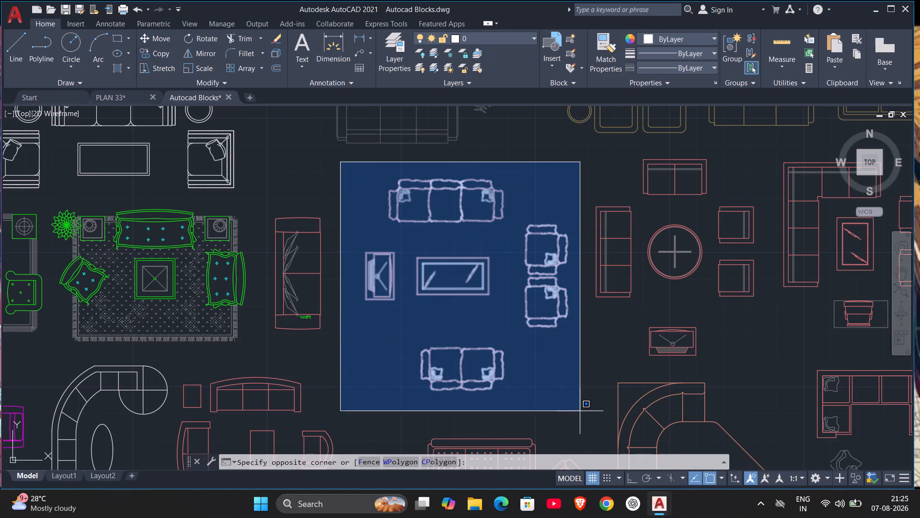
{"action": "left_click", "coordinate": [576, 418]}
{"action": "key", "text": "ctrl+c"}
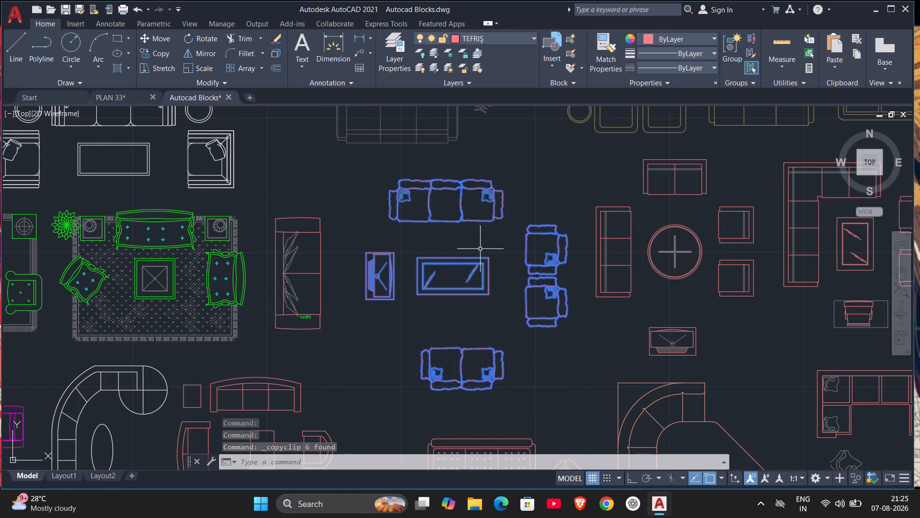
Look over the sofa groups above the copied set and the office desk blocks beyond them.
{"action": "scroll", "coordinate": [480, 249], "scroll_direction": "down", "scroll_amount": 2}
{"action": "middle_click_drag", "start_coordinate": [480, 249], "coordinate": [480, 254]}
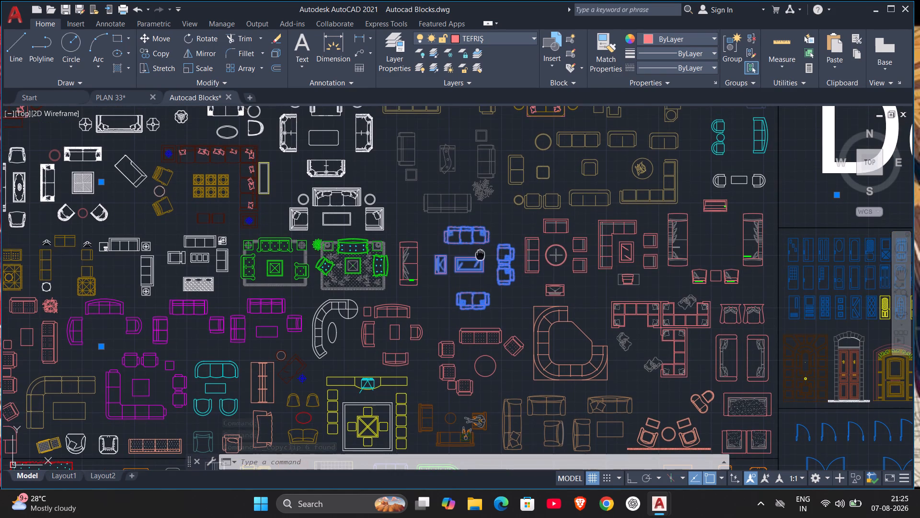
{"action": "middle_click_drag", "start_coordinate": [480, 254], "coordinate": [477, 257]}
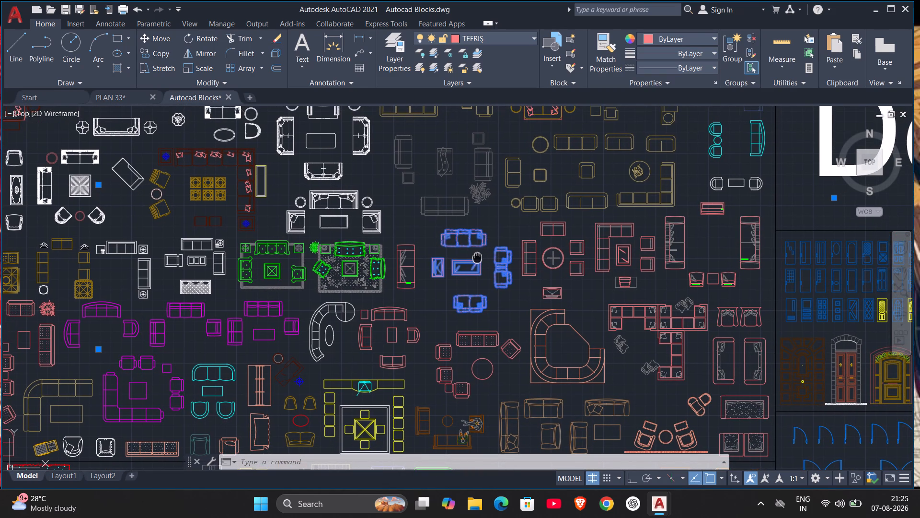
{"action": "middle_click_drag", "start_coordinate": [477, 257], "coordinate": [469, 271]}
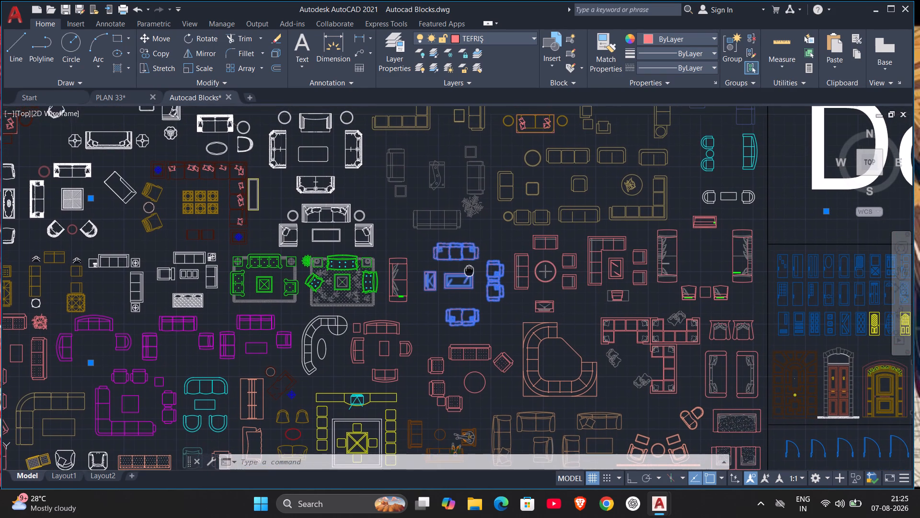
{"action": "middle_click_drag", "start_coordinate": [469, 271], "coordinate": [417, 382]}
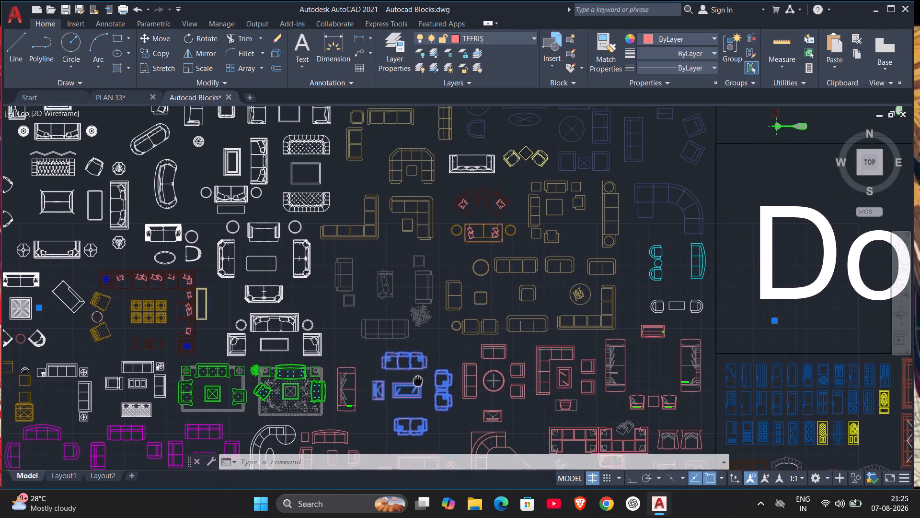
{"action": "middle_click_drag", "start_coordinate": [417, 382], "coordinate": [411, 400]}
{"action": "middle_click_drag", "start_coordinate": [438, 261], "coordinate": [424, 391]}
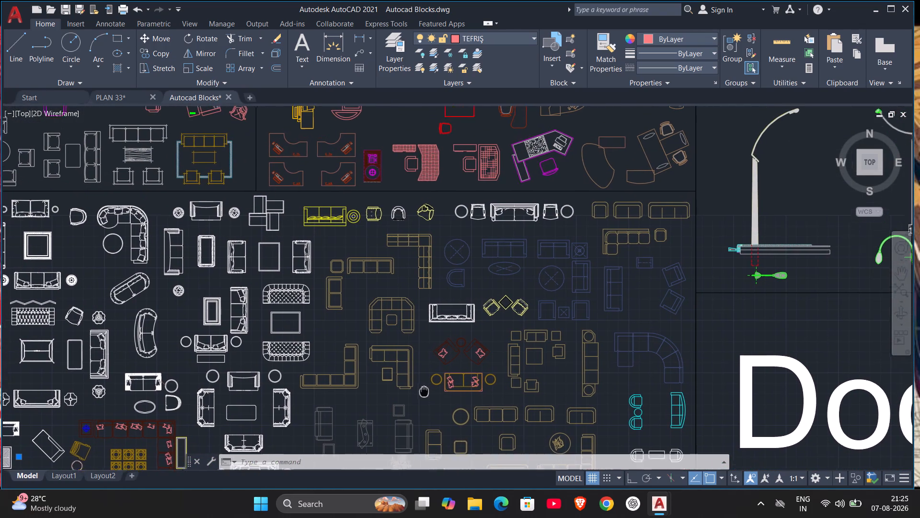
{"action": "middle_click_drag", "start_coordinate": [424, 391], "coordinate": [424, 396]}
{"action": "middle_click_drag", "start_coordinate": [438, 267], "coordinate": [432, 317]}
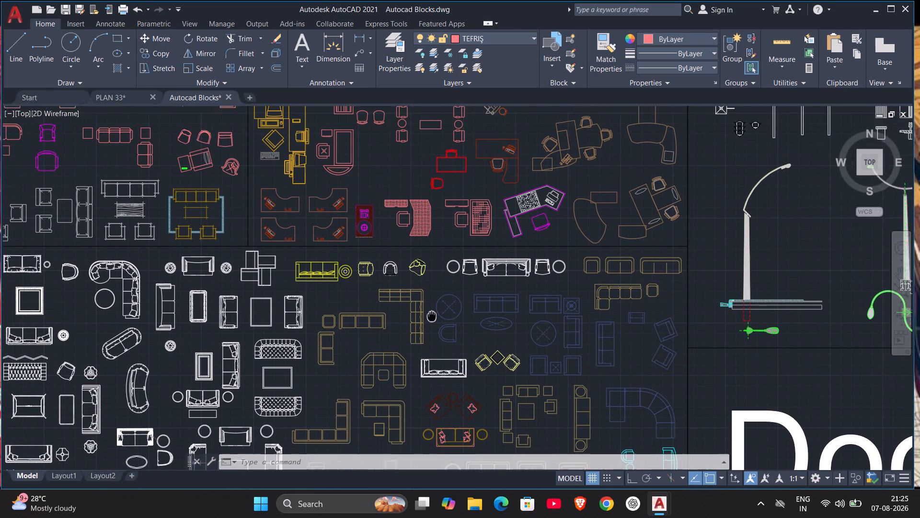
{"action": "middle_click_drag", "start_coordinate": [432, 317], "coordinate": [430, 366]}
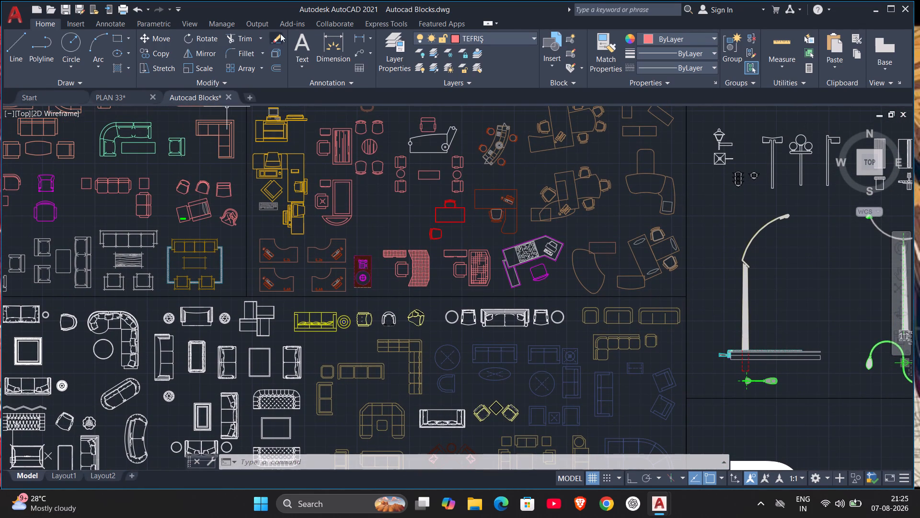
Switch to PLAN 33 and paste the copied sofa set inside the Family Lounge of the second floor plan.
{"action": "left_click", "coordinate": [128, 100]}
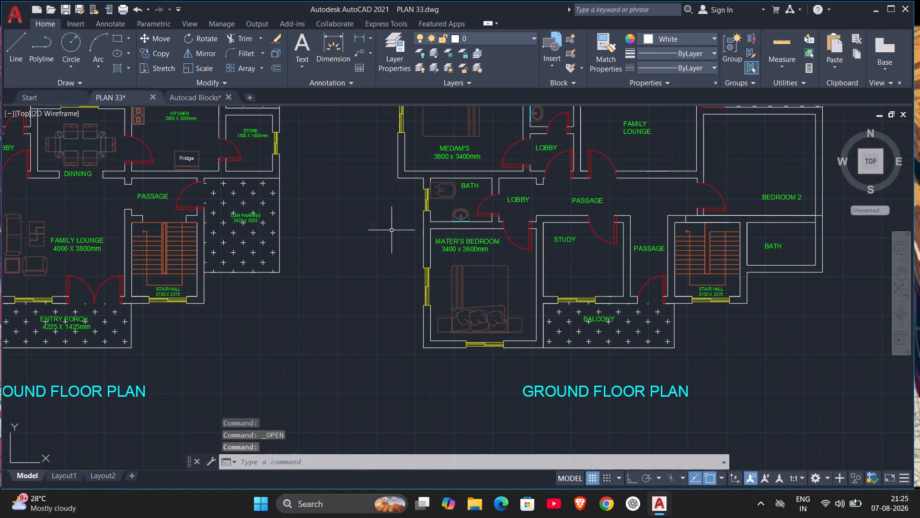
{"action": "middle_click_drag", "start_coordinate": [580, 195], "coordinate": [537, 312]}
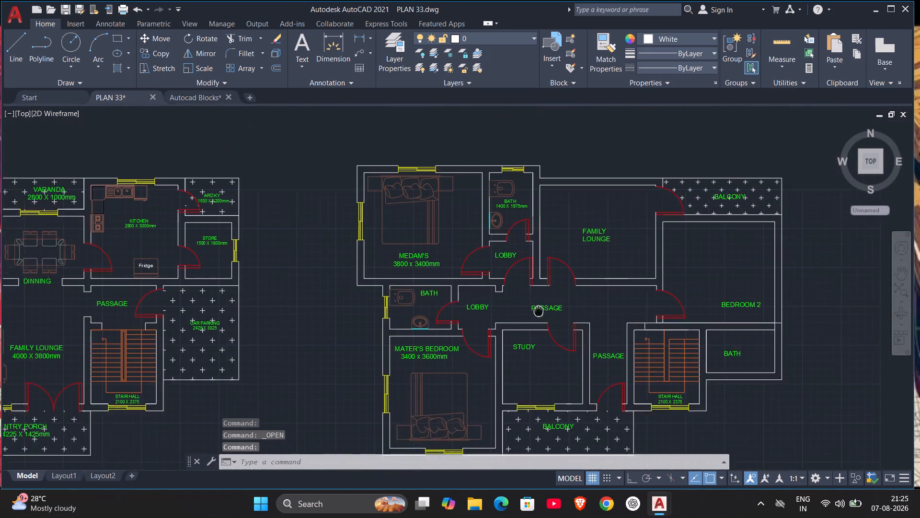
{"action": "middle_click_drag", "start_coordinate": [537, 312], "coordinate": [487, 313]}
{"action": "scroll", "coordinate": [522, 244], "scroll_direction": "up", "scroll_amount": 2}
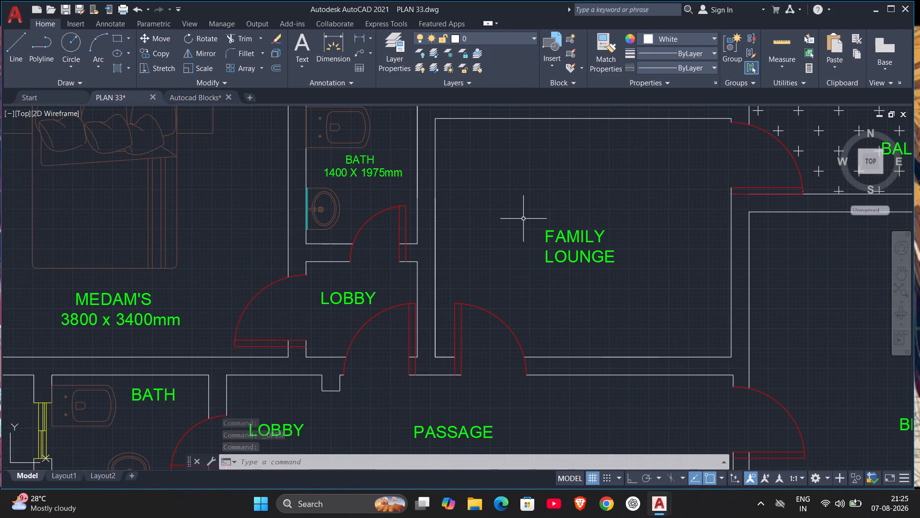
{"action": "key", "text": "ctrl+v"}
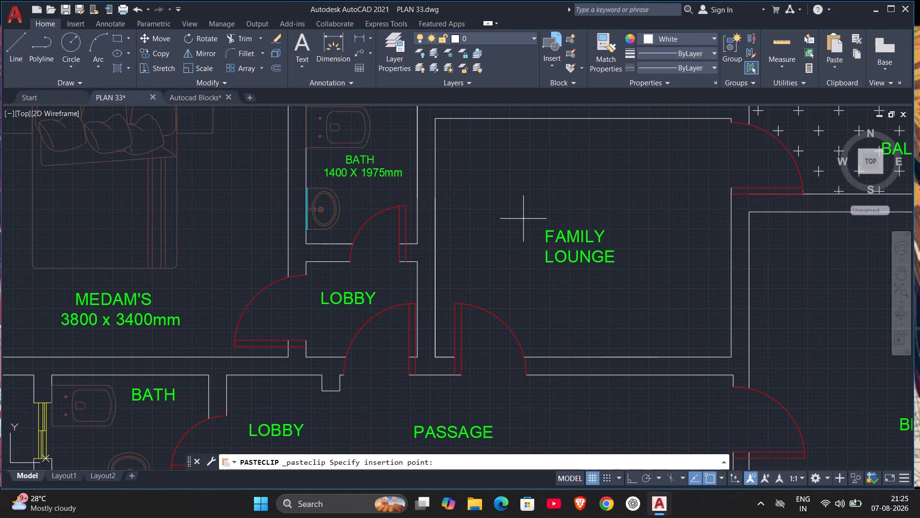
{"action": "left_click", "coordinate": [504, 212]}
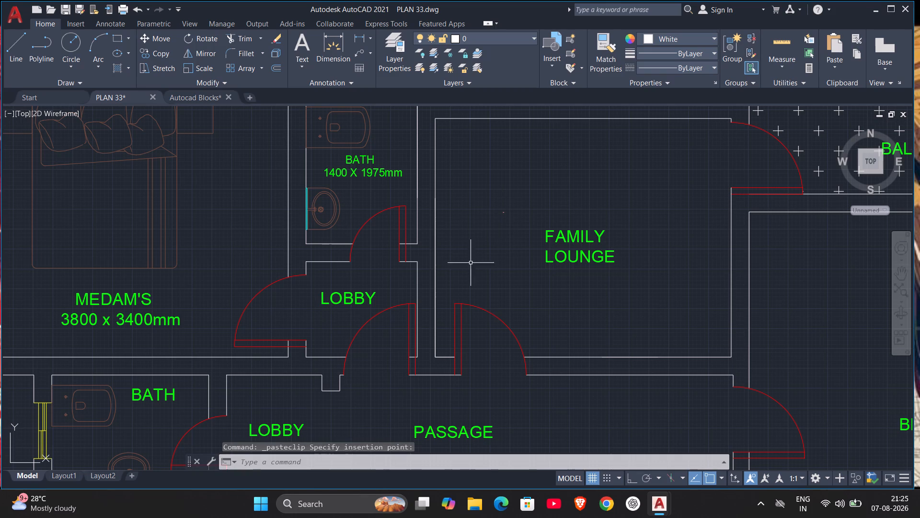
Scale up the tiny pasted sofa set from the TV unit's lower-left corner, sizing it by eye to furnish the Family Lounge.
{"action": "scroll", "coordinate": [492, 208], "scroll_direction": "up", "scroll_amount": 7}
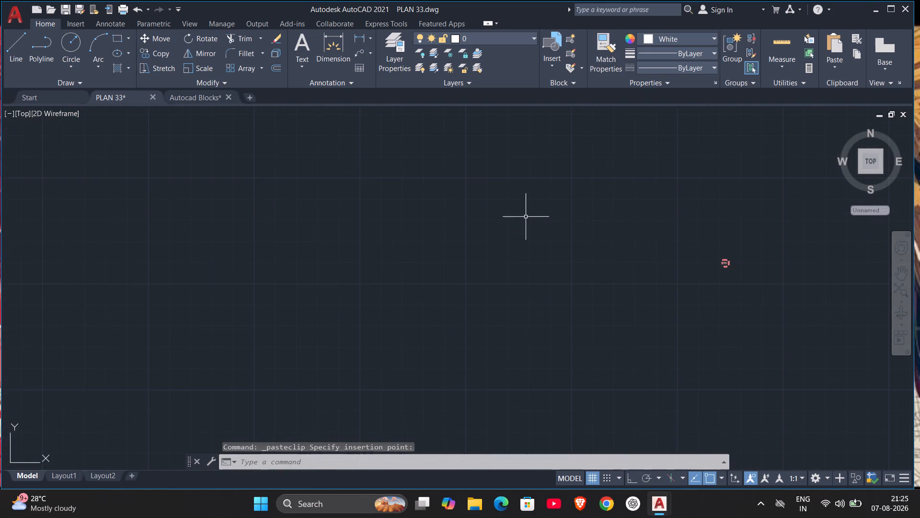
{"action": "middle_click_drag", "start_coordinate": [624, 222], "coordinate": [187, 29]}
{"action": "middle_click_drag", "start_coordinate": [284, 141], "coordinate": [409, 278]}
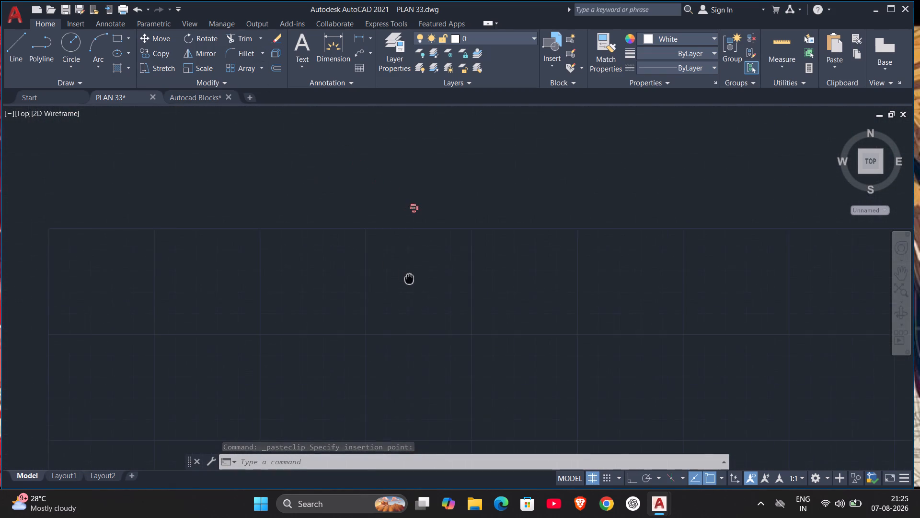
{"action": "middle_click_drag", "start_coordinate": [409, 278], "coordinate": [410, 274]}
{"action": "left_click_drag", "start_coordinate": [378, 166], "coordinate": [431, 238]}
{"action": "left_click", "coordinate": [510, 288]}
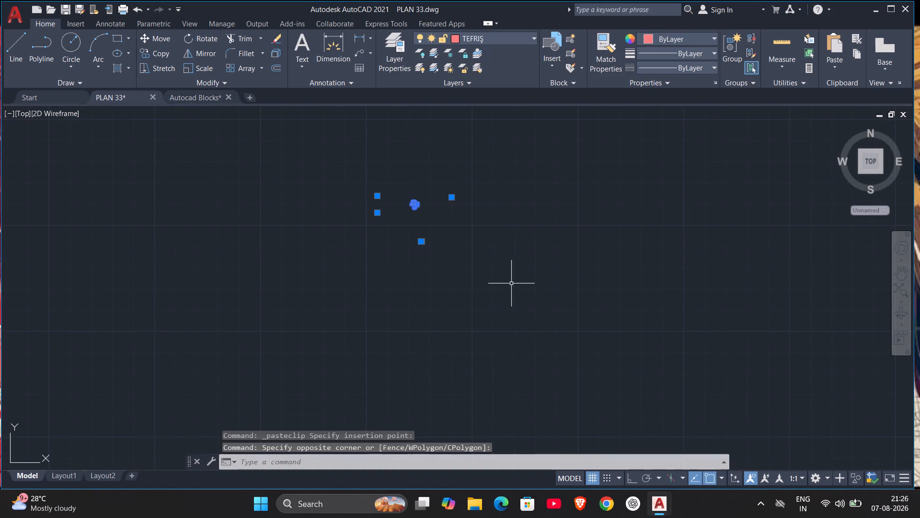
{"action": "type", "text": "SC"}
{"action": "key", "text": "Return"}
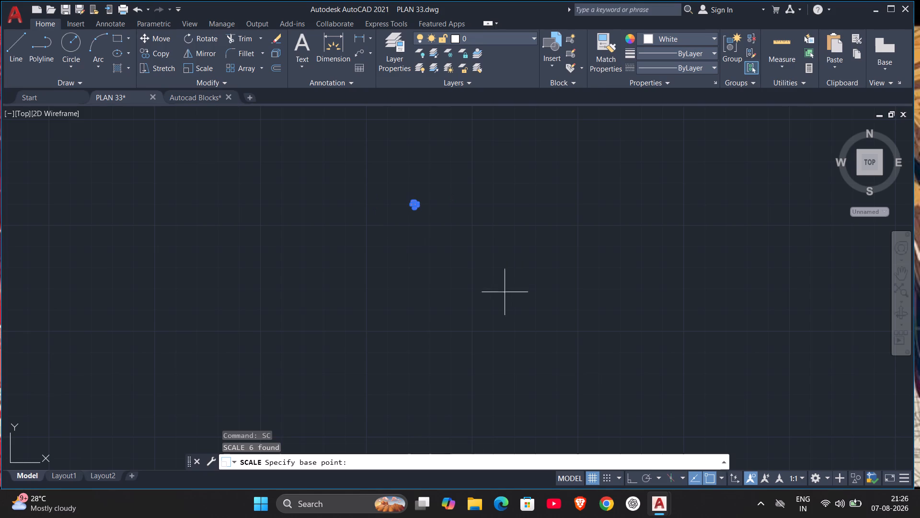
{"action": "scroll", "coordinate": [432, 188], "scroll_direction": "up", "scroll_amount": 4}
{"action": "scroll", "coordinate": [294, 330], "scroll_direction": "up", "scroll_amount": 3}
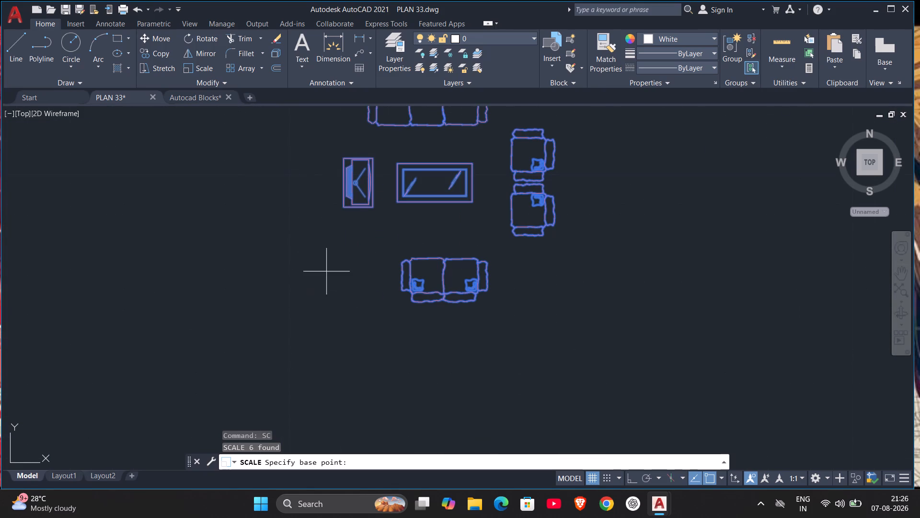
{"action": "left_click", "coordinate": [342, 207]}
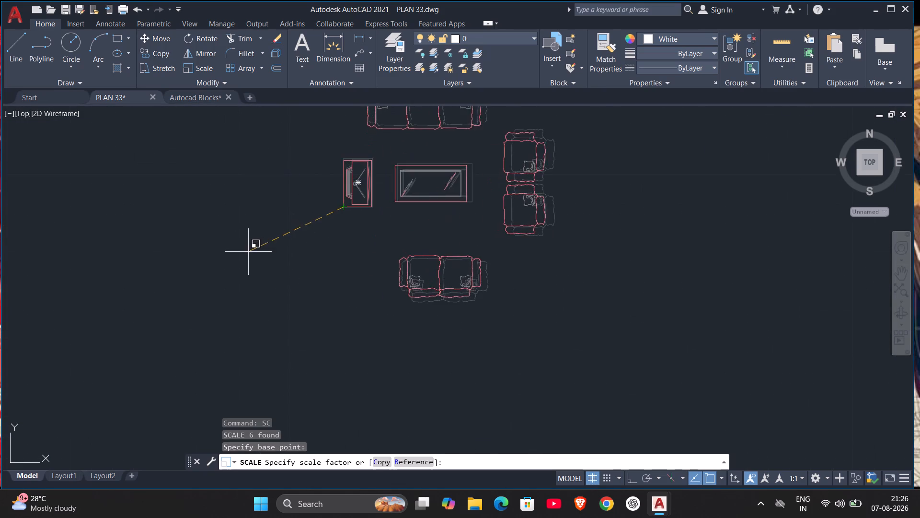
{"action": "scroll", "coordinate": [245, 260], "scroll_direction": "down", "scroll_amount": 9}
{"action": "middle_click_drag", "start_coordinate": [243, 268], "coordinate": [325, 209]}
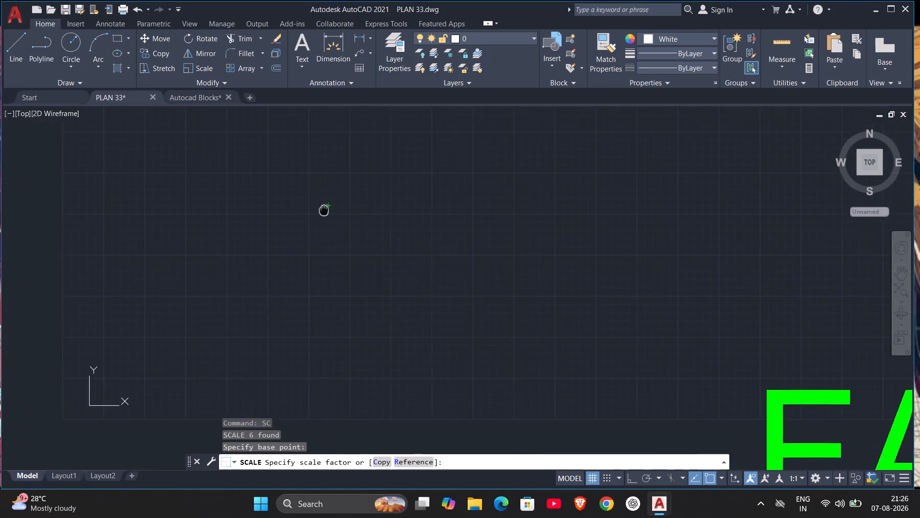
{"action": "middle_click_drag", "start_coordinate": [325, 209], "coordinate": [340, 195]}
{"action": "scroll", "coordinate": [332, 210], "scroll_direction": "down", "scroll_amount": 5}
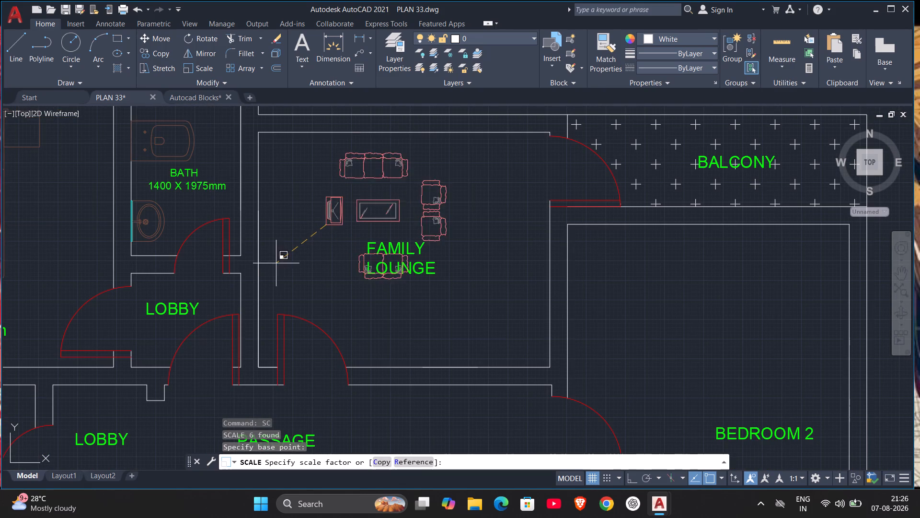
{"action": "left_click", "coordinate": [269, 268]}
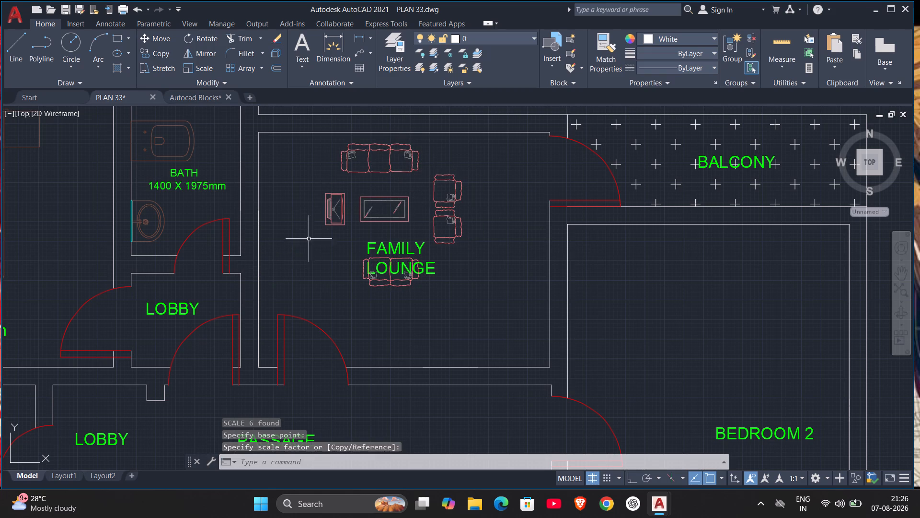
Move the sofa set together with the FAMILY LOUNGE label so the TV unit sits against the room's left wall.
{"action": "left_click_drag", "start_coordinate": [320, 135], "coordinate": [329, 138]}
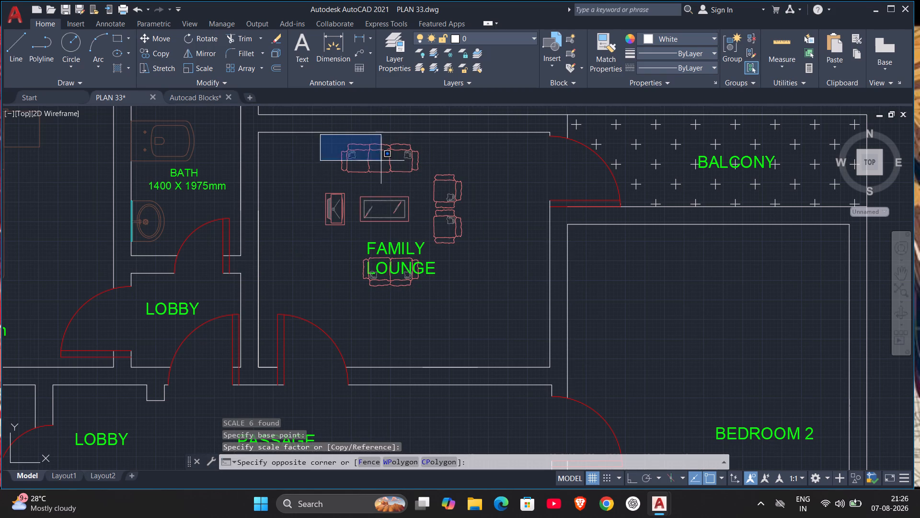
{"action": "left_click", "coordinate": [506, 306]}
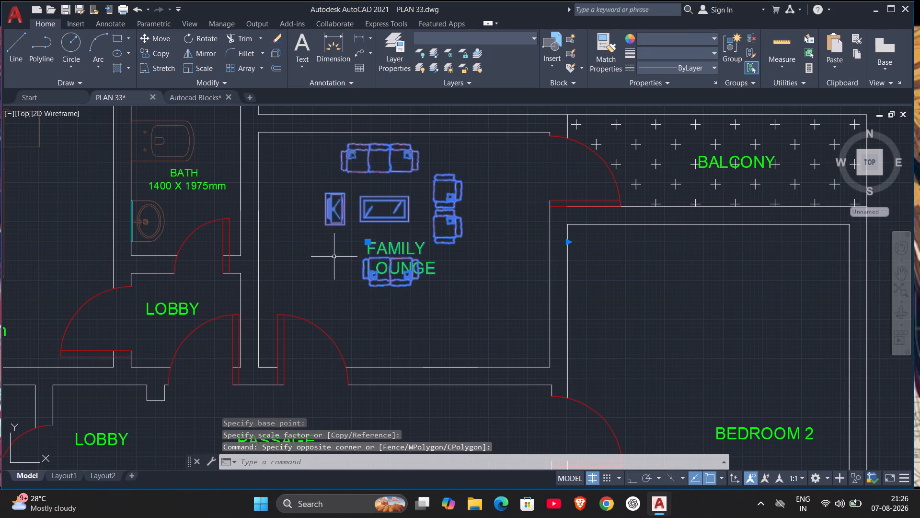
{"action": "key", "text": "m"}
{"action": "key", "text": "Return"}
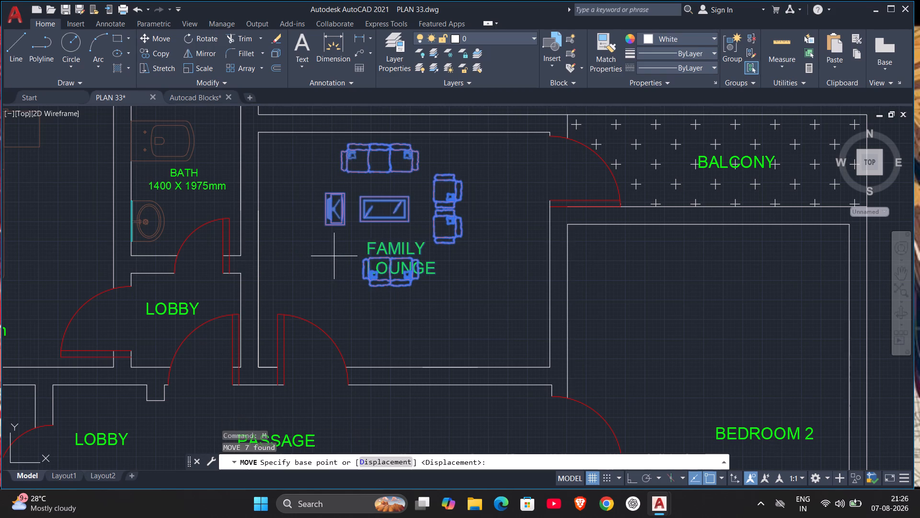
{"action": "scroll", "coordinate": [340, 221], "scroll_direction": "up", "scroll_amount": 2}
{"action": "left_click", "coordinate": [298, 238]}
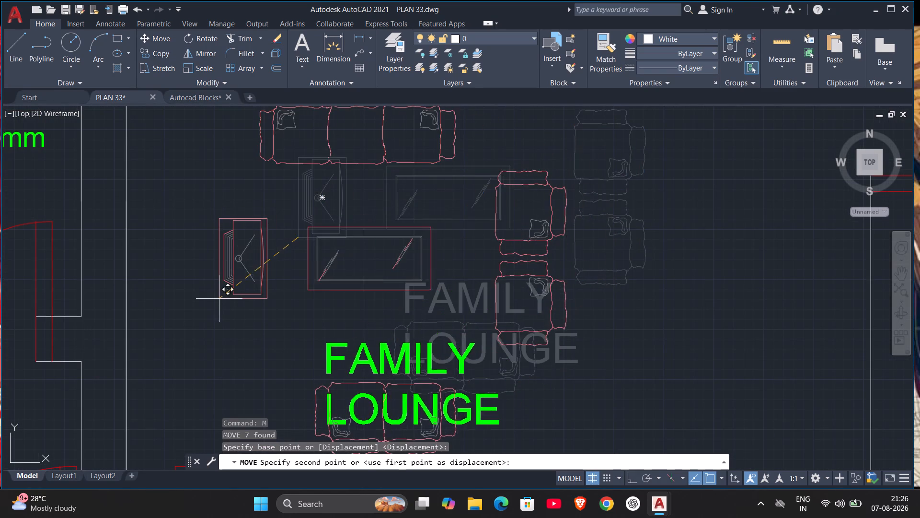
{"action": "scroll", "coordinate": [220, 298], "scroll_direction": "down", "scroll_amount": 2}
{"action": "middle_click_drag", "start_coordinate": [221, 297], "coordinate": [299, 241]}
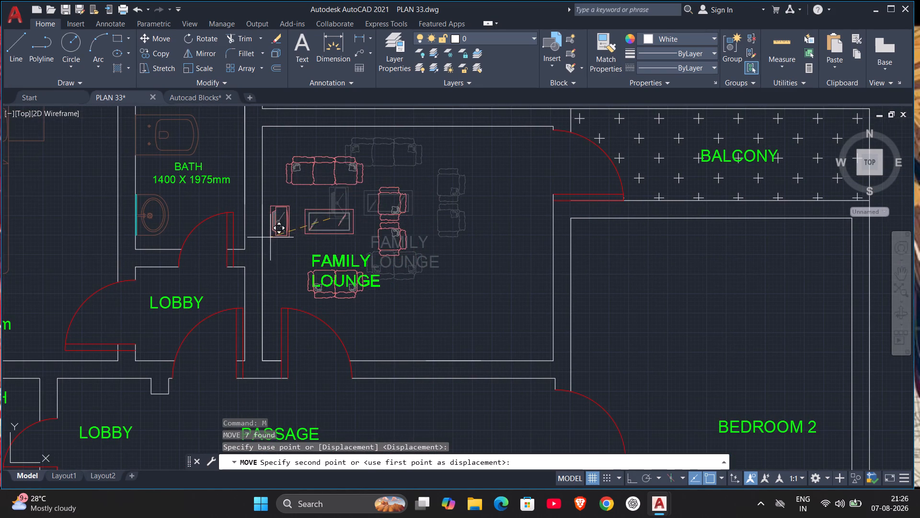
{"action": "scroll", "coordinate": [264, 237], "scroll_direction": "up", "scroll_amount": 4}
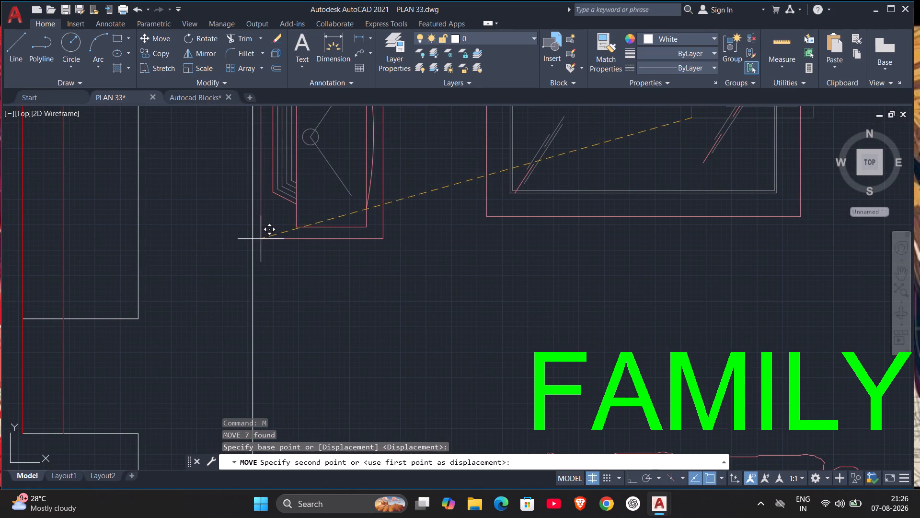
{"action": "left_click", "coordinate": [264, 239]}
Move the FAMILY LOUNGE label off the two-seater sofa to the clear area in the room's lower right.
{"action": "scroll", "coordinate": [282, 244], "scroll_direction": "down", "scroll_amount": 4}
{"action": "left_click", "coordinate": [351, 270]}
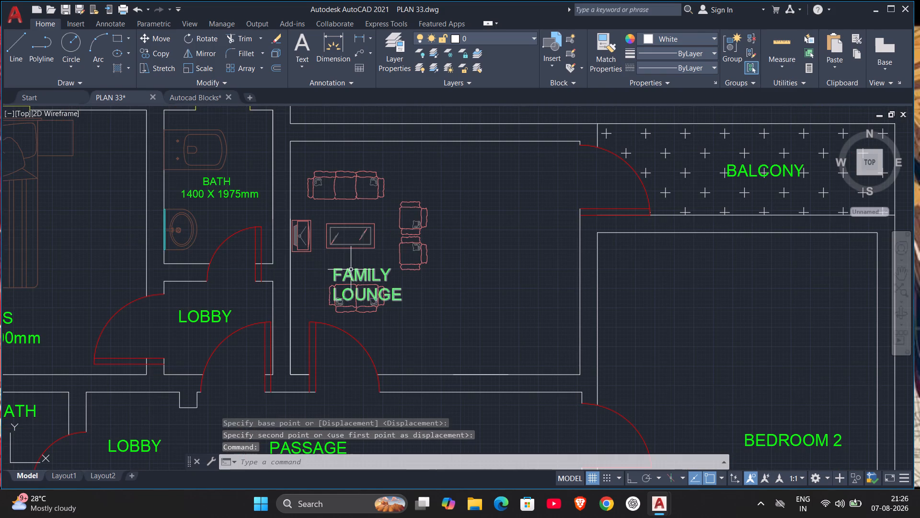
{"action": "left_click_drag", "start_coordinate": [352, 271], "coordinate": [412, 283]}
{"action": "left_click_drag", "start_coordinate": [361, 279], "coordinate": [371, 281]}
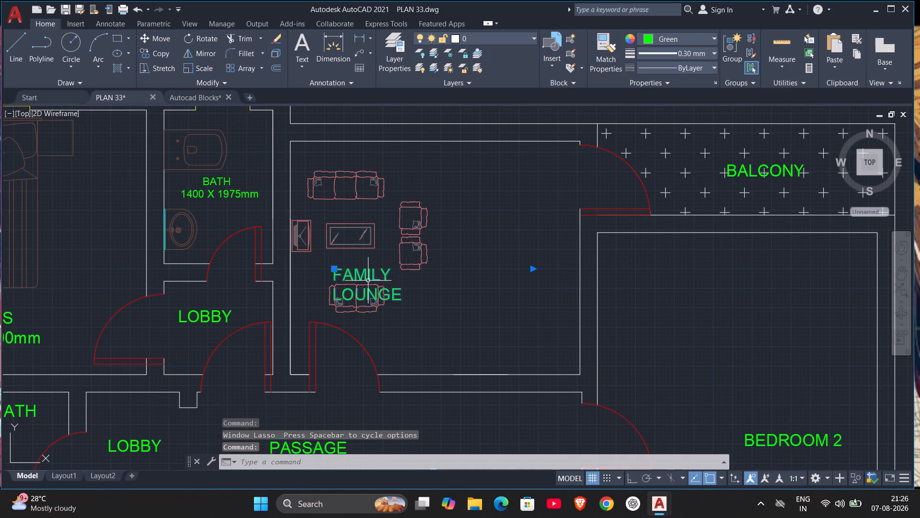
{"action": "left_click_drag", "start_coordinate": [371, 281], "coordinate": [462, 331]}
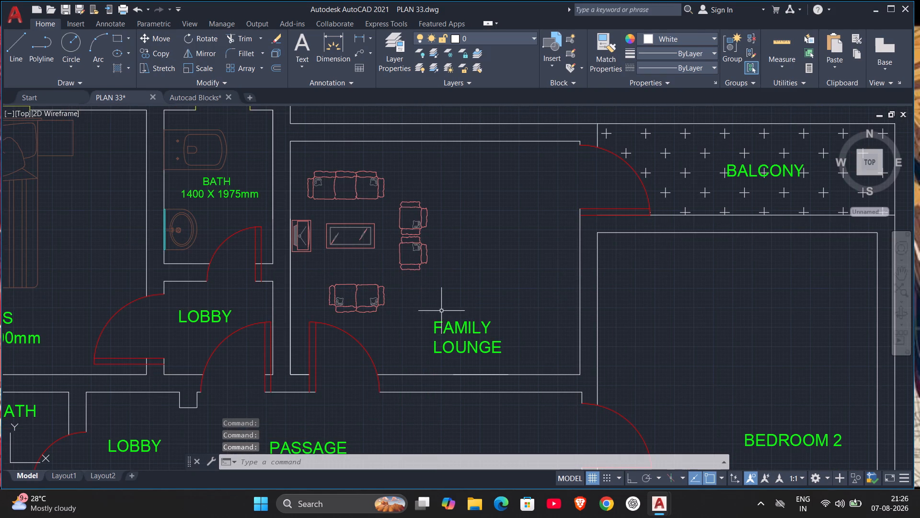
Scale up the six-piece sofa set slightly by eye from the TV unit's lower-left corner.
{"action": "left_click", "coordinate": [282, 162]}
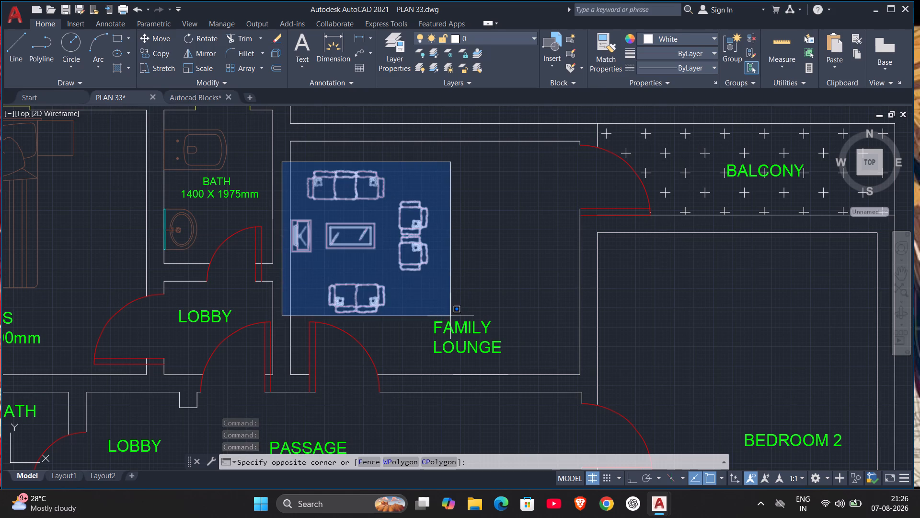
{"action": "left_click", "coordinate": [451, 315]}
{"action": "type", "text": "SC"}
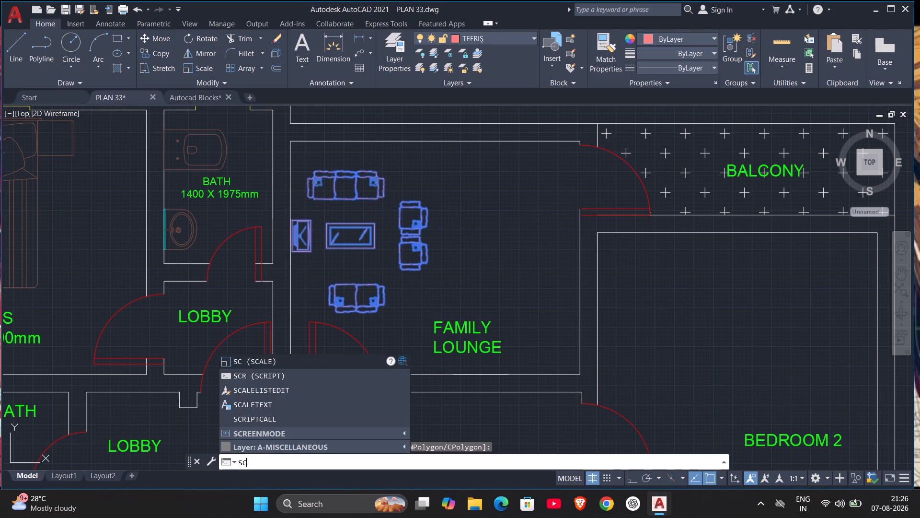
{"action": "key", "text": "Return"}
{"action": "scroll", "coordinate": [311, 251], "scroll_direction": "up", "scroll_amount": 3}
{"action": "left_click", "coordinate": [229, 253]}
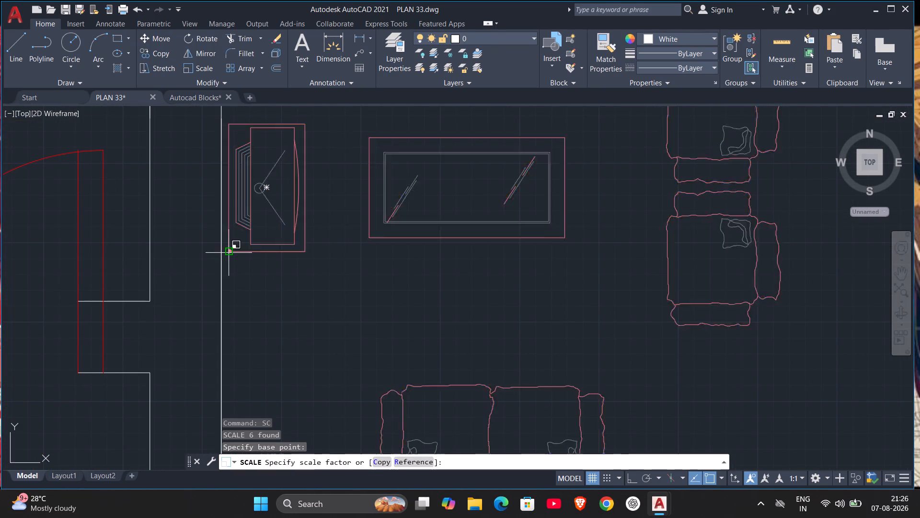
{"action": "scroll", "coordinate": [363, 253], "scroll_direction": "down", "scroll_amount": 5}
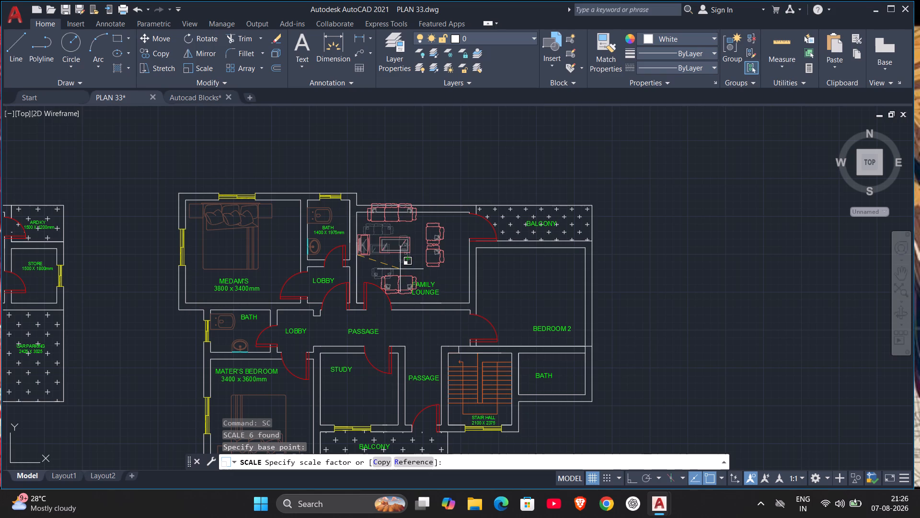
{"action": "left_click", "coordinate": [400, 270]}
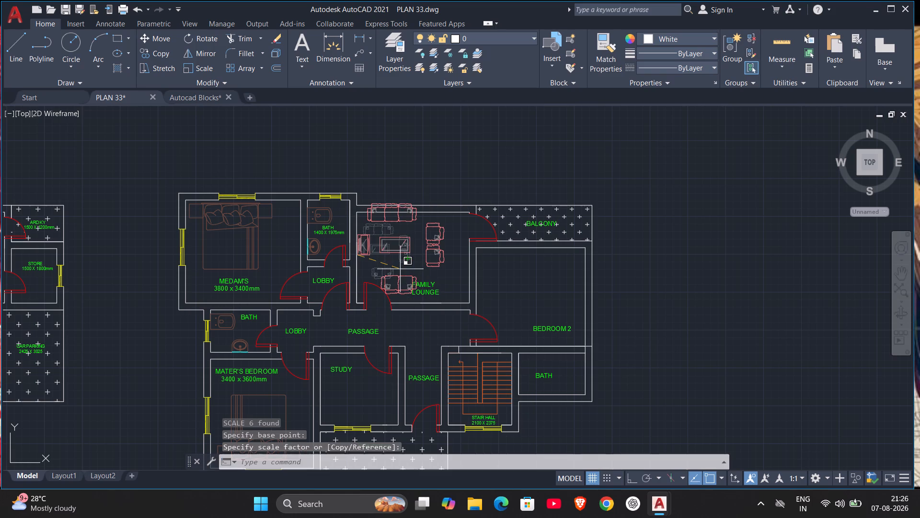
Move all six sofa set pieces slightly down so the three-seater sofa clears the Family Lounge's top wall.
{"action": "left_click", "coordinate": [360, 193]}
{"action": "left_click", "coordinate": [451, 311]}
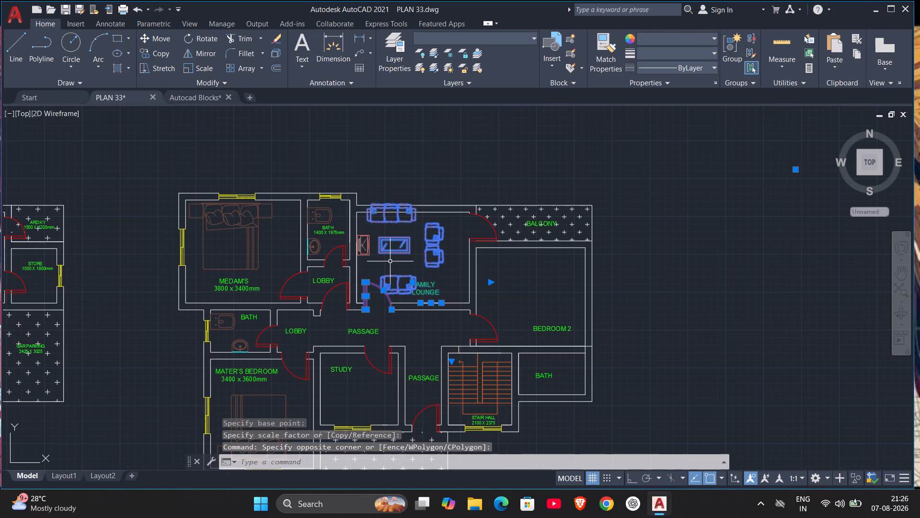
{"action": "key", "text": "Escape"}
{"action": "left_click", "coordinate": [367, 246]}
{"action": "left_click", "coordinate": [386, 244]}
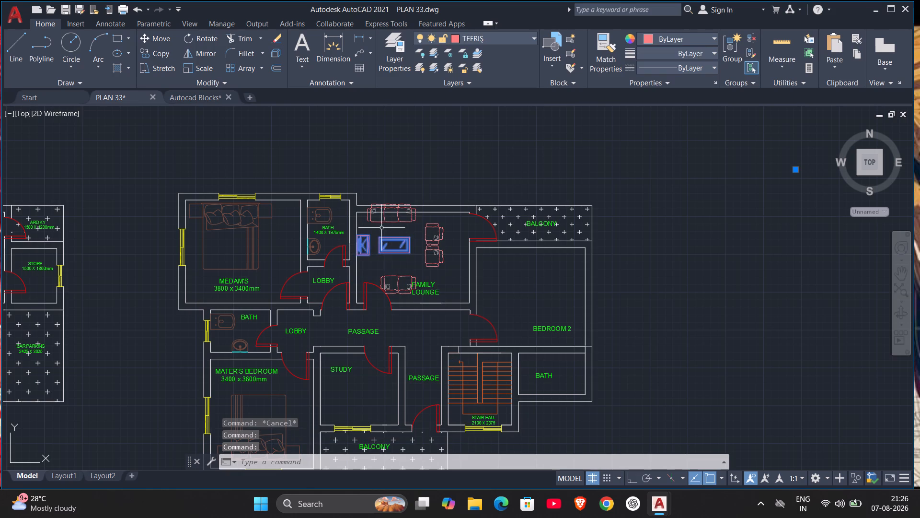
{"action": "left_click", "coordinate": [384, 215]}
{"action": "left_click", "coordinate": [437, 245]}
{"action": "left_click", "coordinate": [435, 256]}
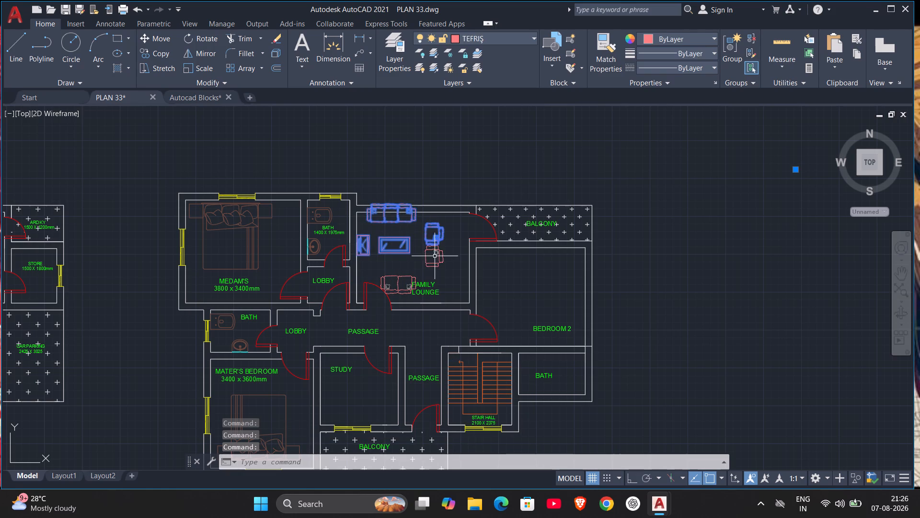
{"action": "left_click", "coordinate": [407, 277]}
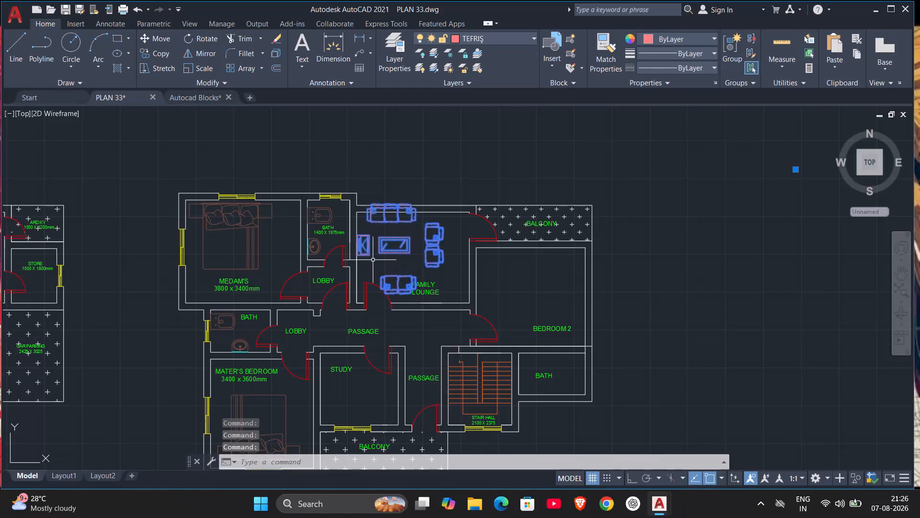
{"action": "key", "text": "m"}
{"action": "key", "text": "Return"}
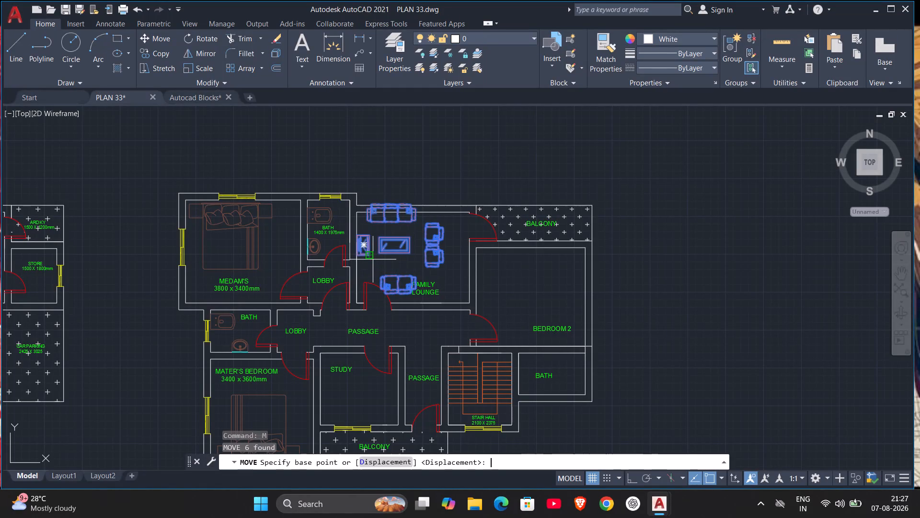
{"action": "scroll", "coordinate": [380, 253], "scroll_direction": "up", "scroll_amount": 1}
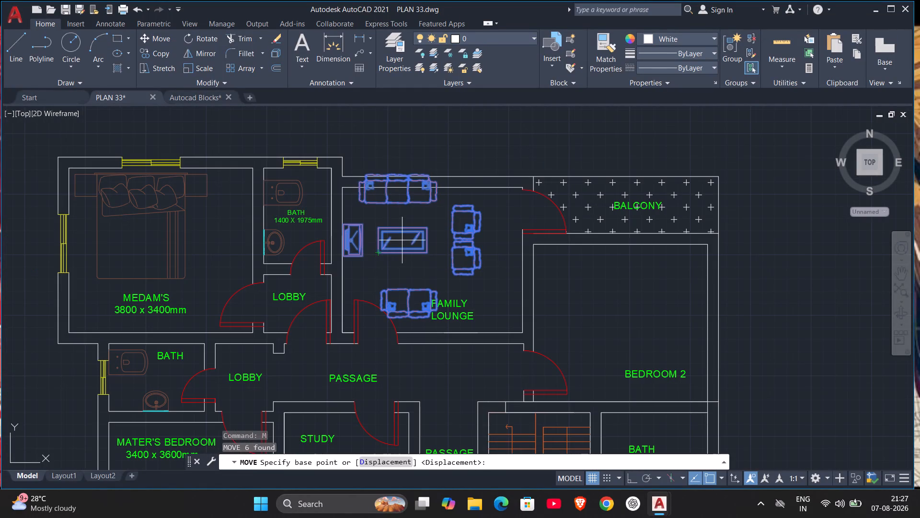
{"action": "left_click", "coordinate": [403, 239]}
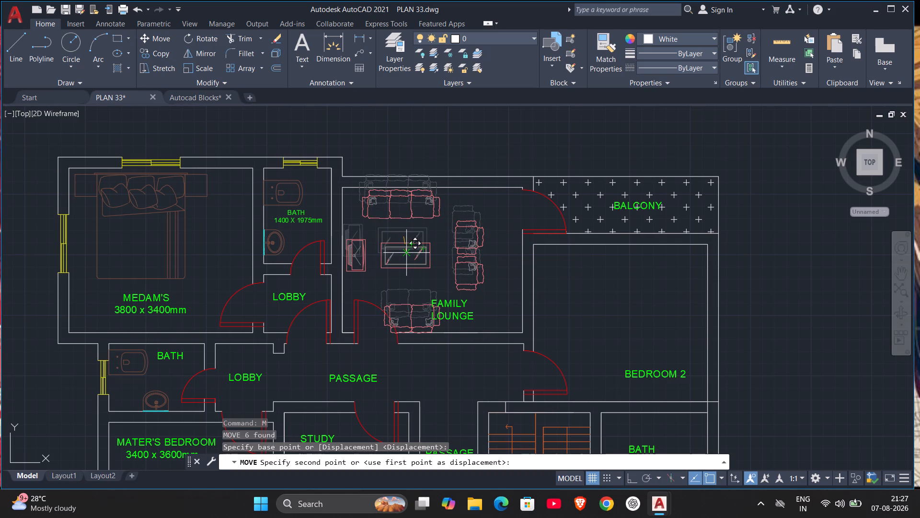
{"action": "left_click", "coordinate": [406, 253]}
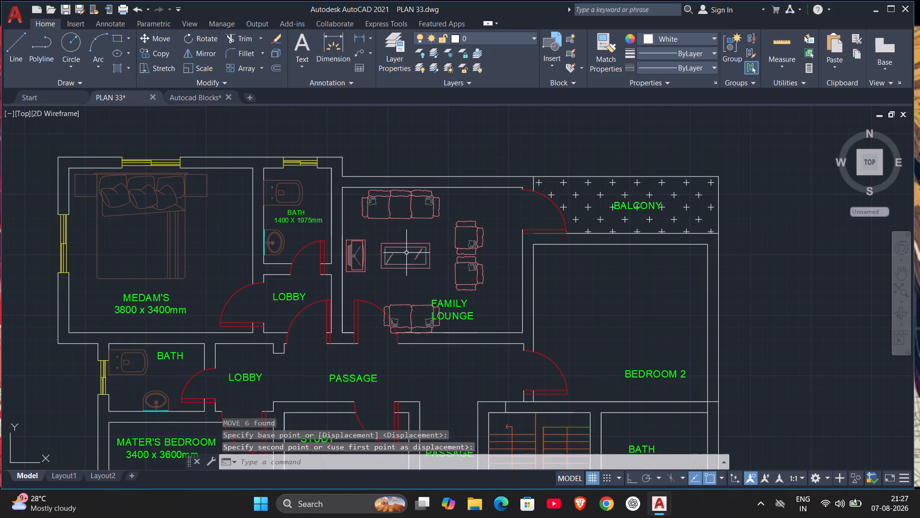
Move the two armchairs away from the coffee table, closer to the Family Lounge's right wall.
{"action": "left_click_drag", "start_coordinate": [448, 223], "coordinate": [451, 227]}
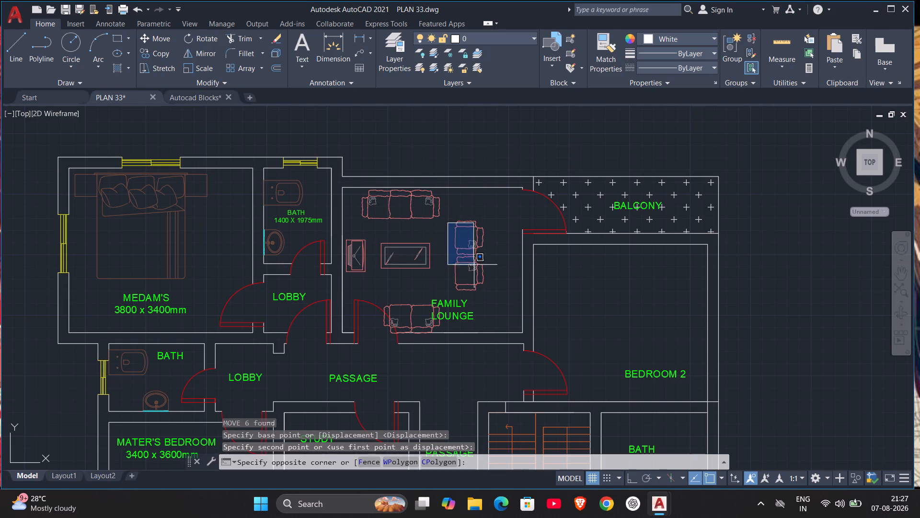
{"action": "left_click", "coordinate": [514, 295]}
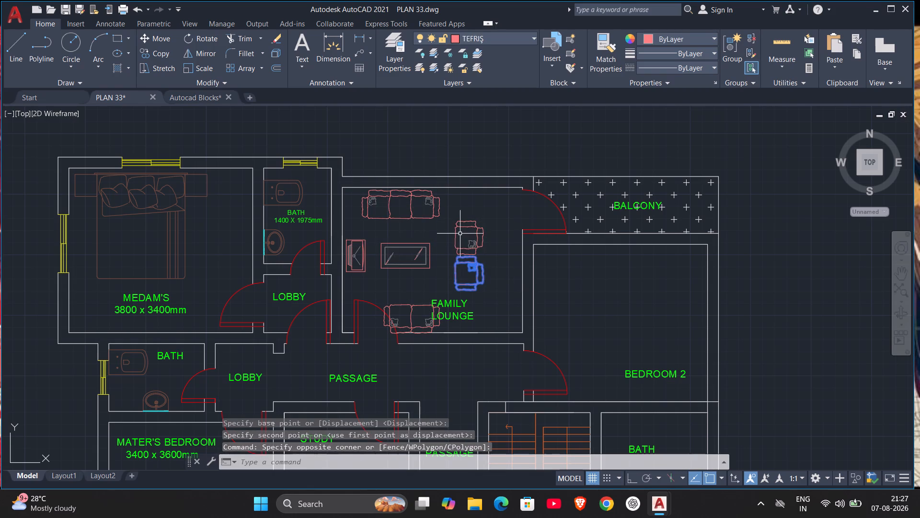
{"action": "left_click", "coordinate": [459, 224]}
{"action": "left_click", "coordinate": [458, 225]}
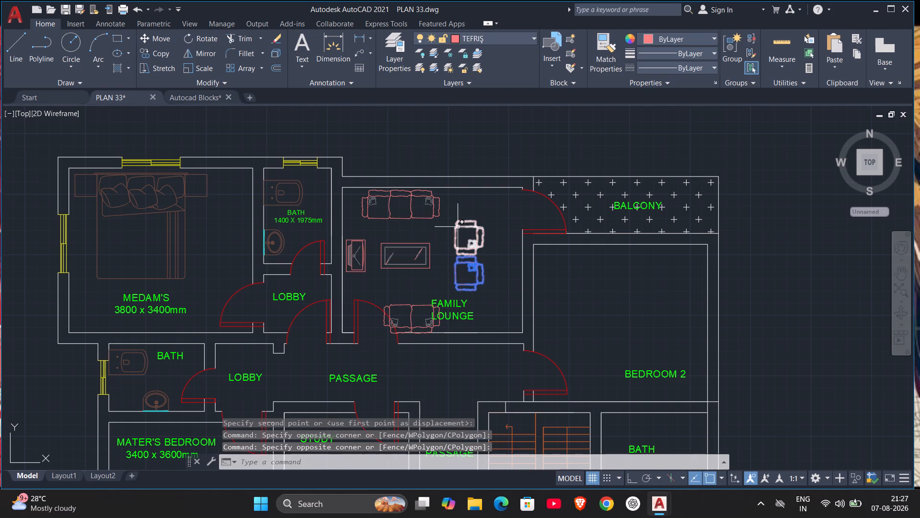
{"action": "left_click", "coordinate": [459, 227]}
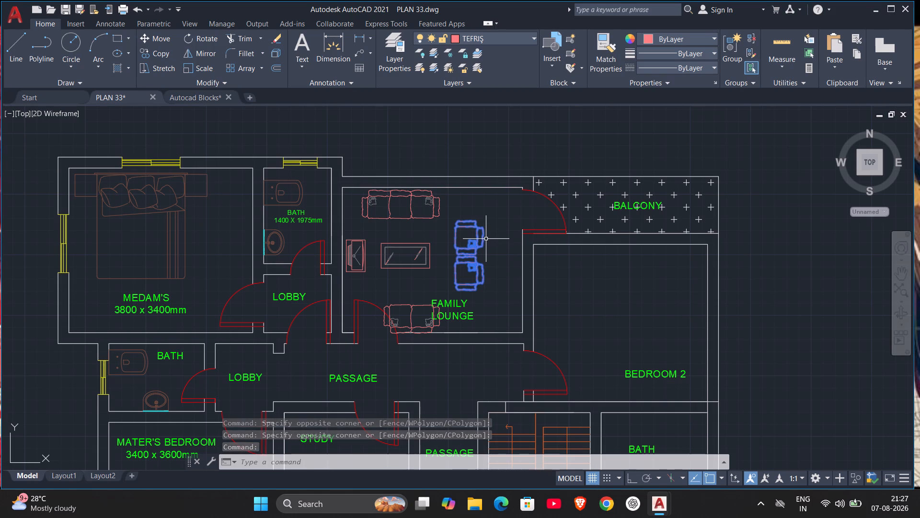
{"action": "key", "text": "m"}
{"action": "key", "text": "Return"}
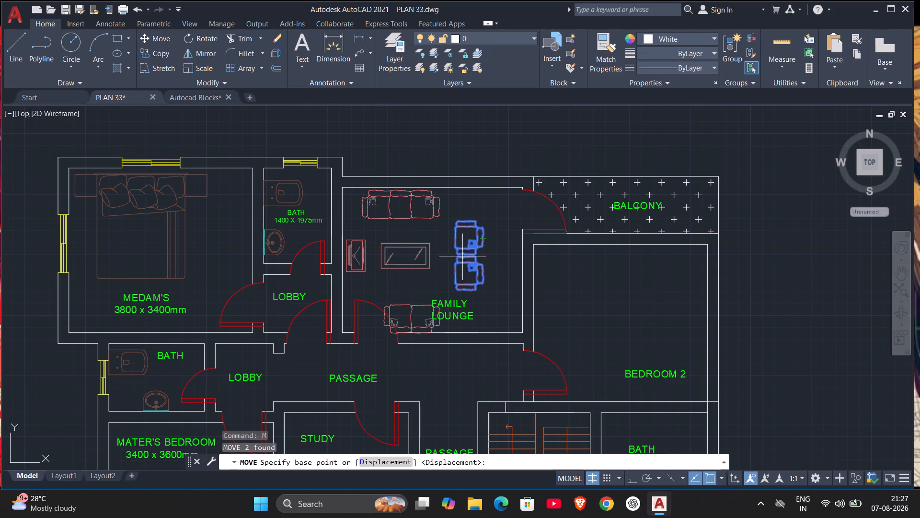
{"action": "left_click", "coordinate": [466, 252]}
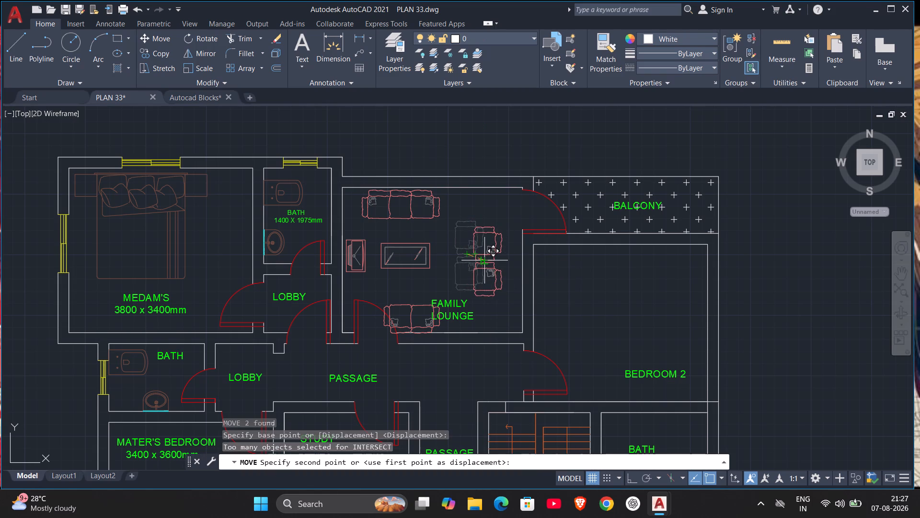
{"action": "left_click", "coordinate": [484, 262]}
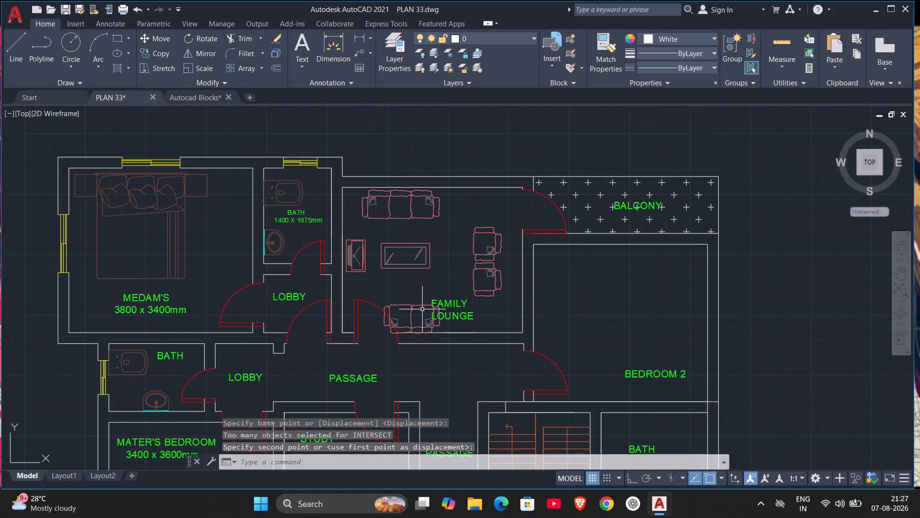
Move the FAMILY LOUNGE label to just below the coffee table.
{"action": "left_click", "coordinate": [447, 310]}
{"action": "left_click", "coordinate": [447, 304]}
{"action": "left_click", "coordinate": [449, 303]}
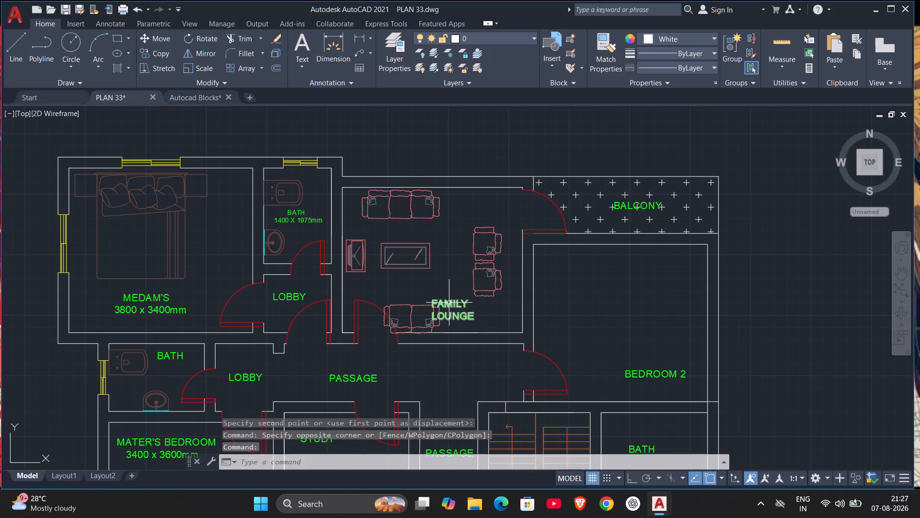
{"action": "left_click_drag", "start_coordinate": [448, 305], "coordinate": [427, 283]}
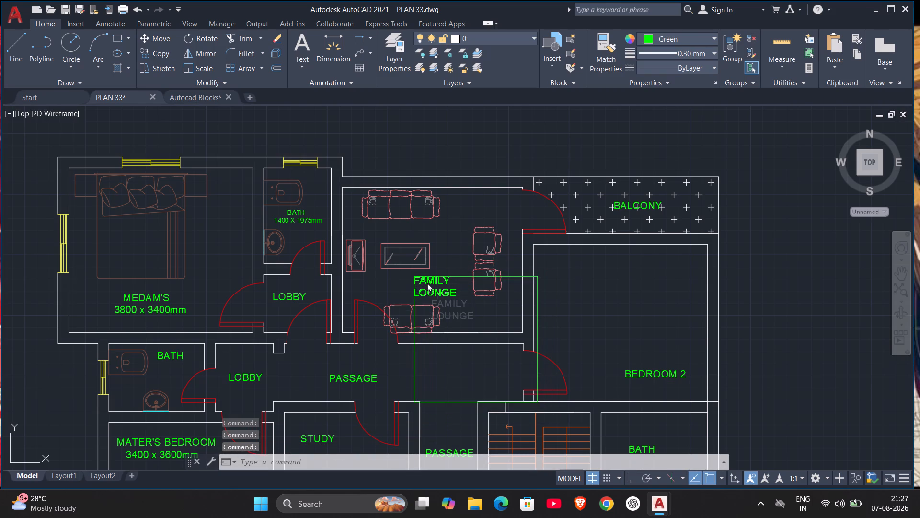
{"action": "left_click_drag", "start_coordinate": [427, 283], "coordinate": [411, 281]}
Move the two-seater sofa up and to the right, clear of the door swing and the bottom wall.
{"action": "left_click", "coordinate": [411, 309]}
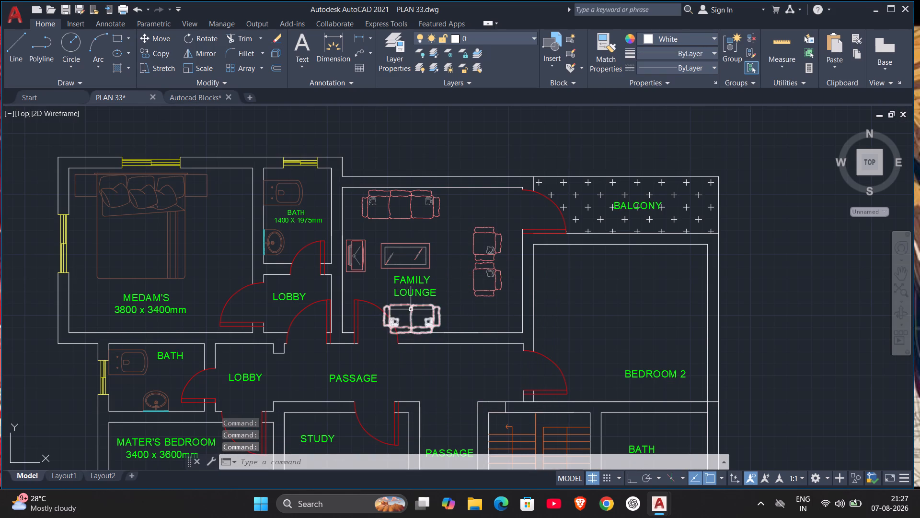
{"action": "key", "text": "m"}
{"action": "key", "text": "Return"}
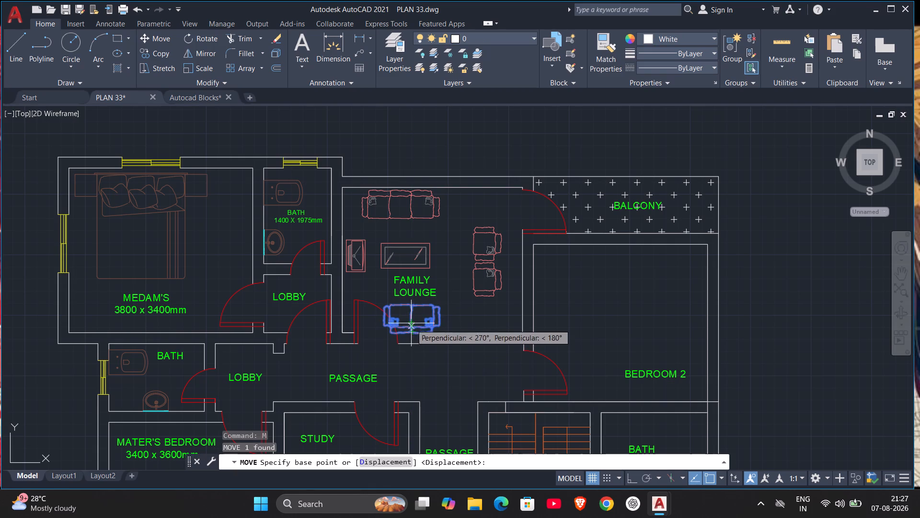
{"action": "left_click", "coordinate": [411, 321]}
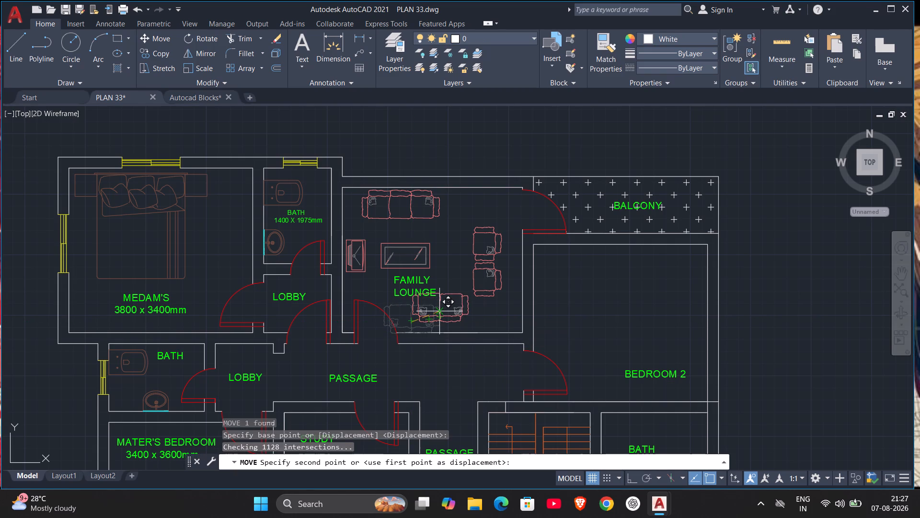
{"action": "left_click", "coordinate": [439, 310]}
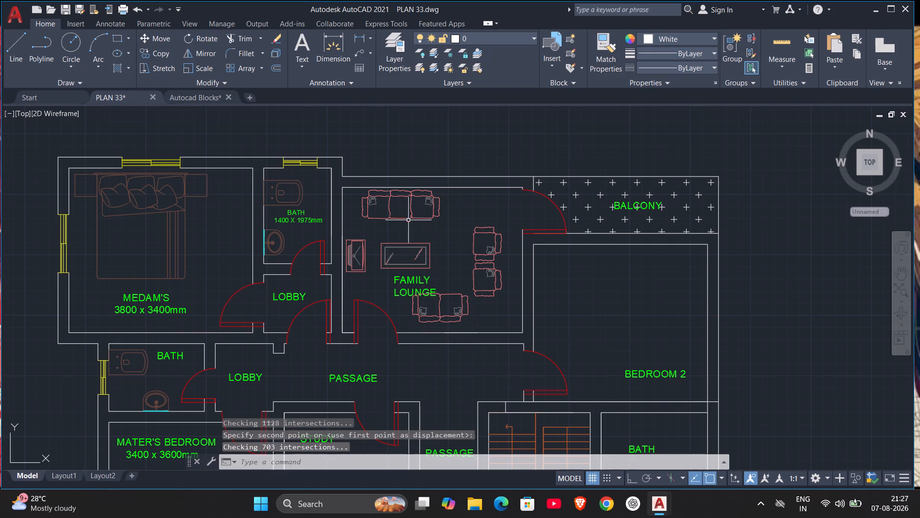
Move the three-seater sofa to the right along the Family Lounge's top wall, roughly in line with the two-seater sofa.
{"action": "left_click", "coordinate": [407, 200]}
{"action": "left_click", "coordinate": [411, 195]}
{"action": "left_click", "coordinate": [411, 195]}
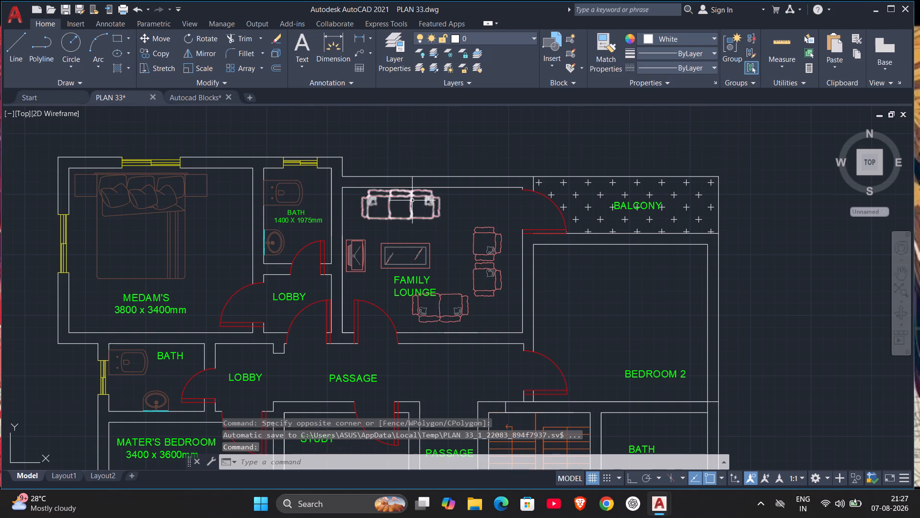
{"action": "left_click", "coordinate": [411, 197]}
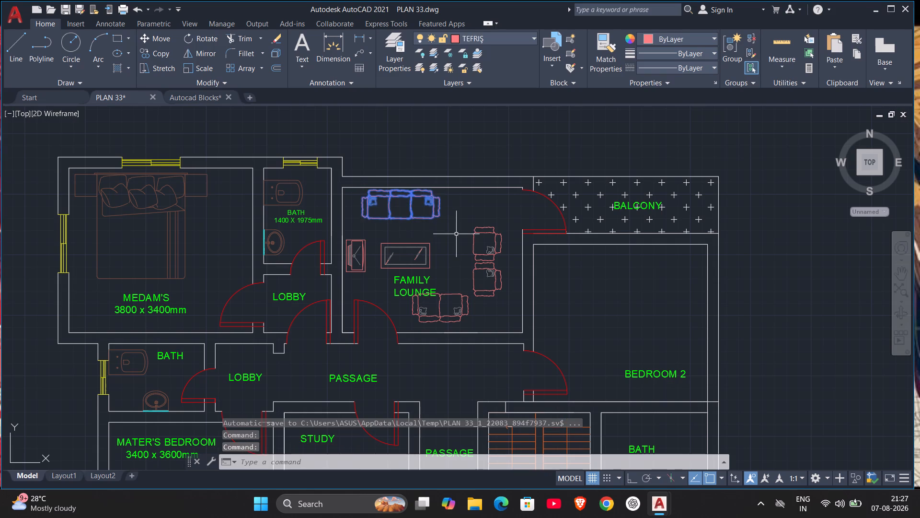
{"action": "key", "text": "m"}
{"action": "key", "text": "Return"}
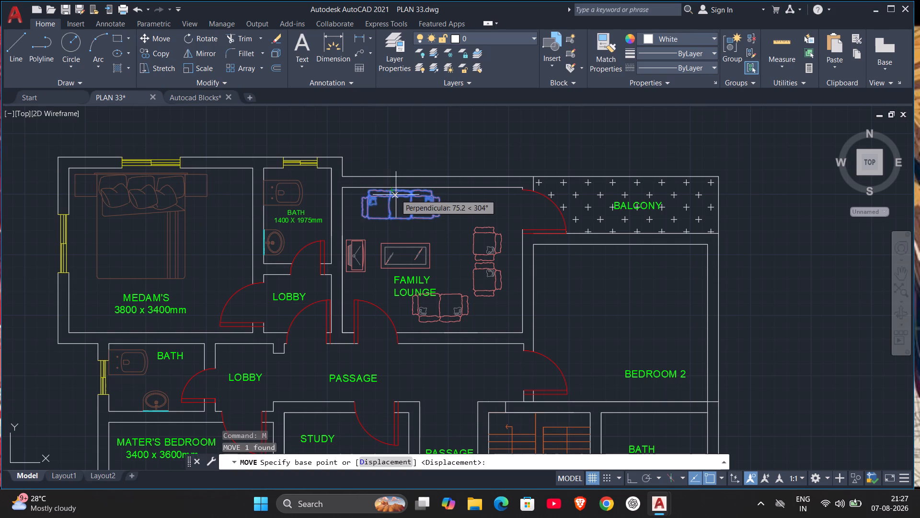
{"action": "left_click", "coordinate": [397, 198]}
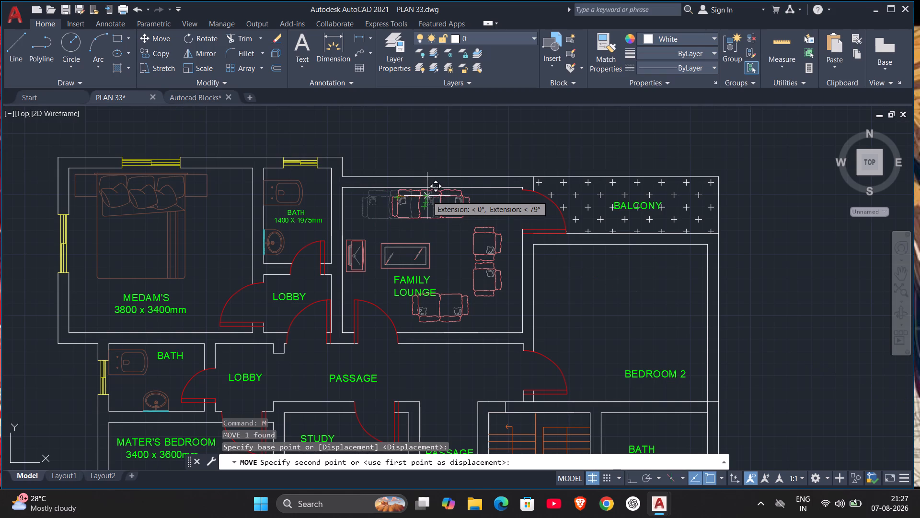
{"action": "left_click", "coordinate": [427, 196]}
Move the coffee table to the right so it sits between the three-seater and two-seater sofas.
{"action": "left_click", "coordinate": [411, 244]}
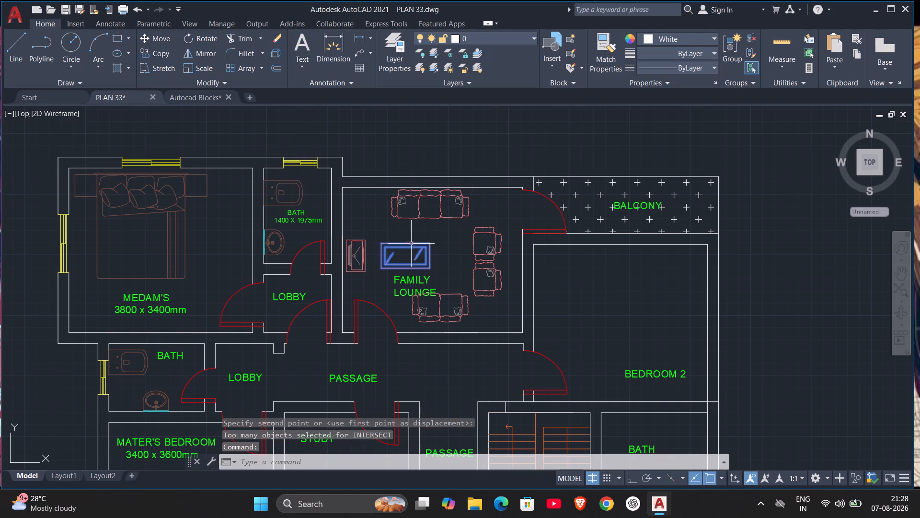
{"action": "key", "text": "m"}
{"action": "key", "text": "Return"}
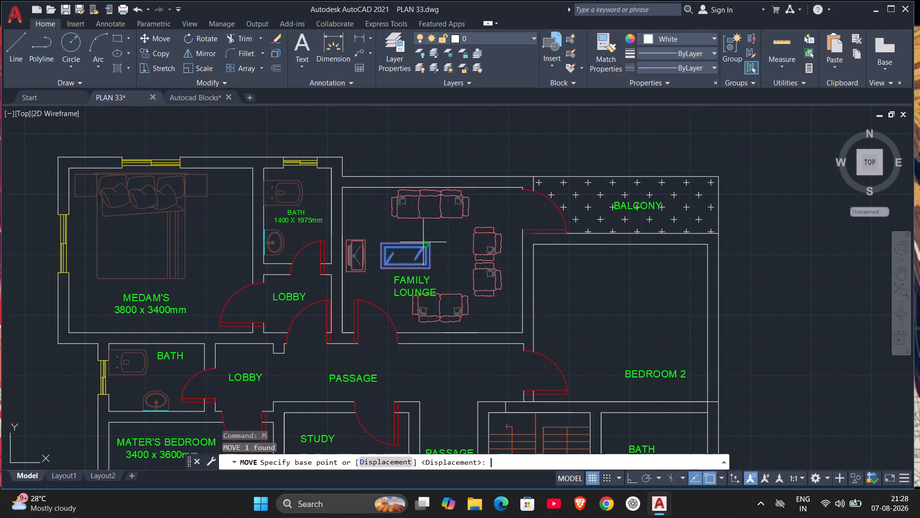
{"action": "left_click", "coordinate": [405, 255]}
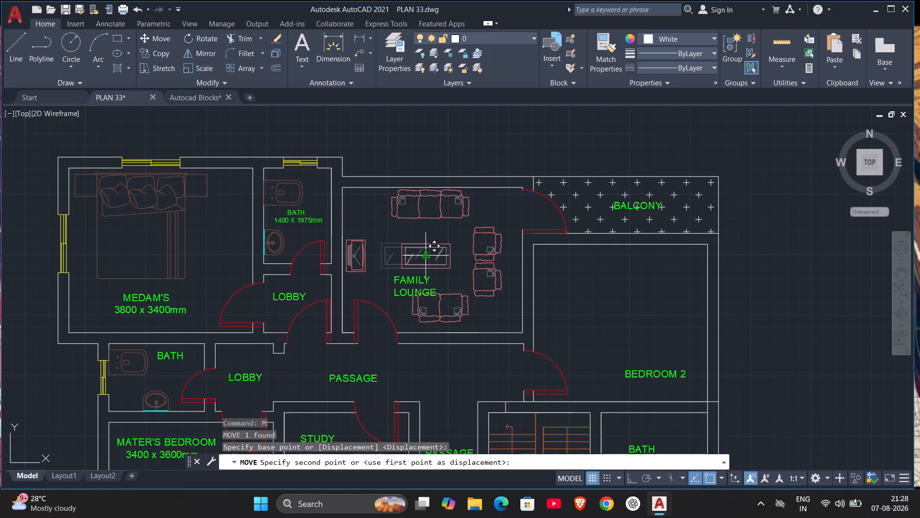
{"action": "left_click", "coordinate": [425, 255]}
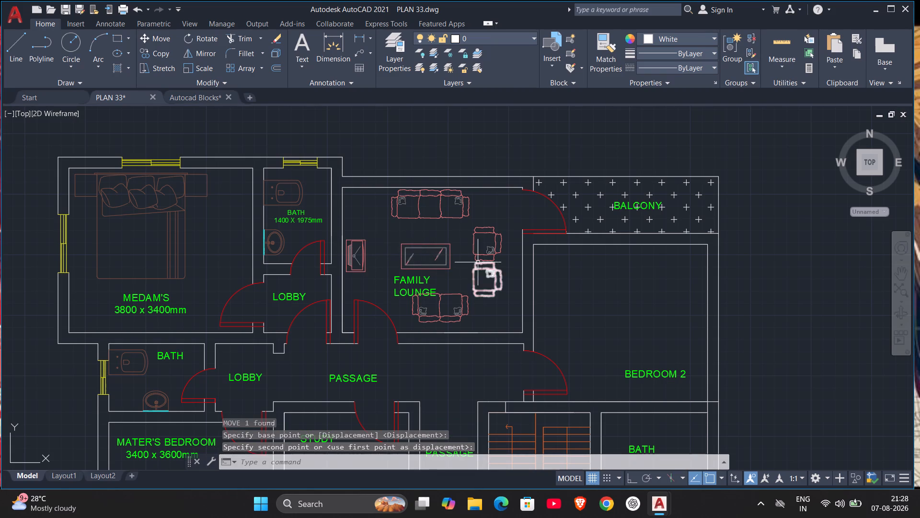
Move the FAMILY LOUNGE label to the left, clear of the two-seater sofa.
{"action": "scroll", "coordinate": [456, 145], "scroll_direction": "down", "scroll_amount": 2}
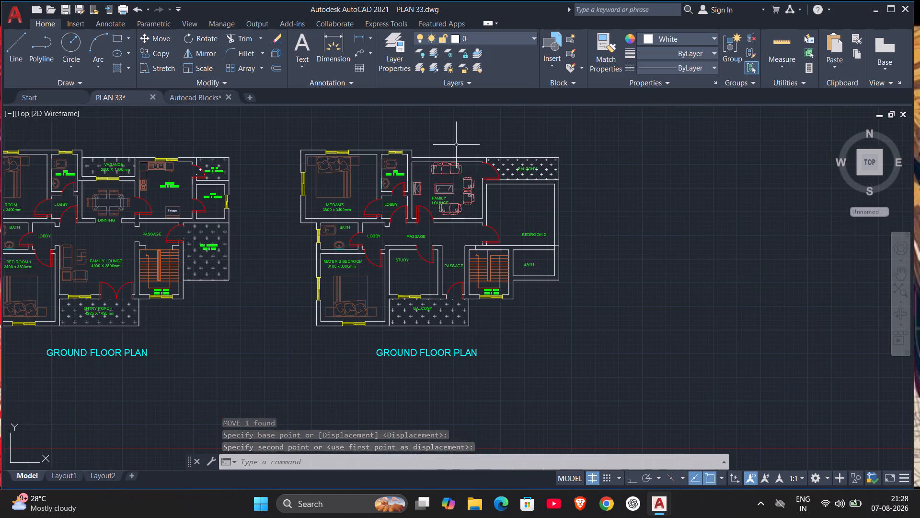
{"action": "key", "text": "Escape"}
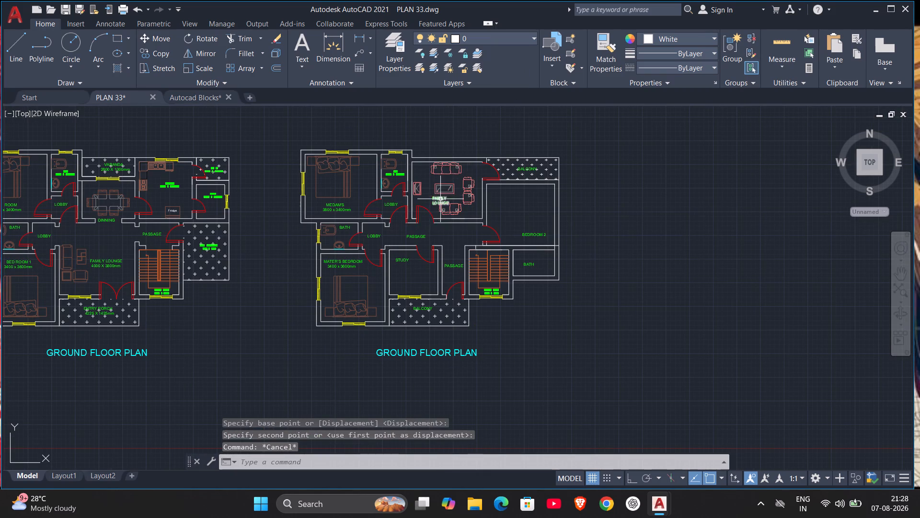
{"action": "scroll", "coordinate": [440, 200], "scroll_direction": "up", "scroll_amount": 4}
{"action": "left_click", "coordinate": [439, 177]}
{"action": "left_click", "coordinate": [424, 181]}
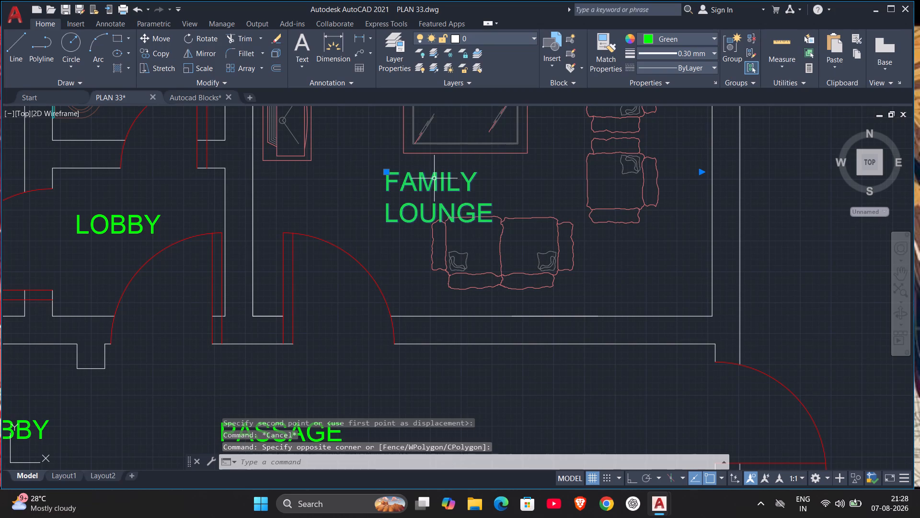
{"action": "left_click_drag", "start_coordinate": [434, 178], "coordinate": [374, 177]}
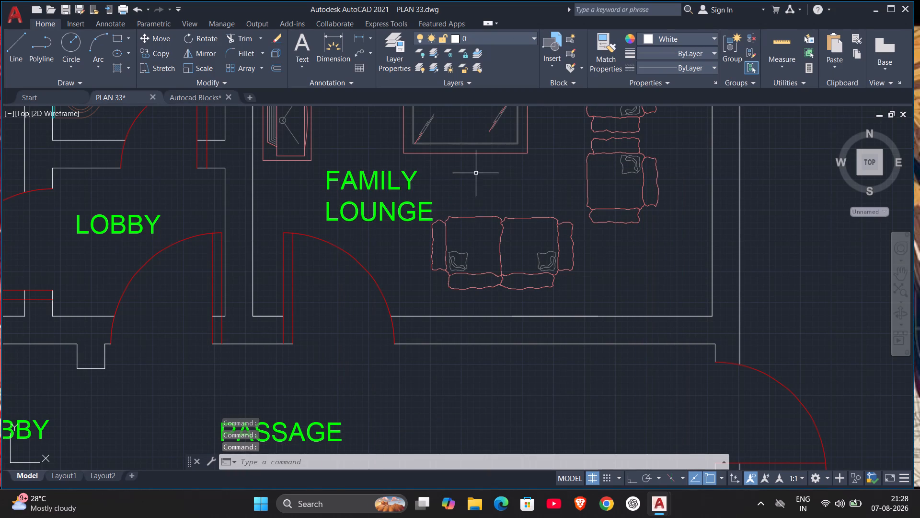
{"action": "scroll", "coordinate": [423, 185], "scroll_direction": "down", "scroll_amount": 4}
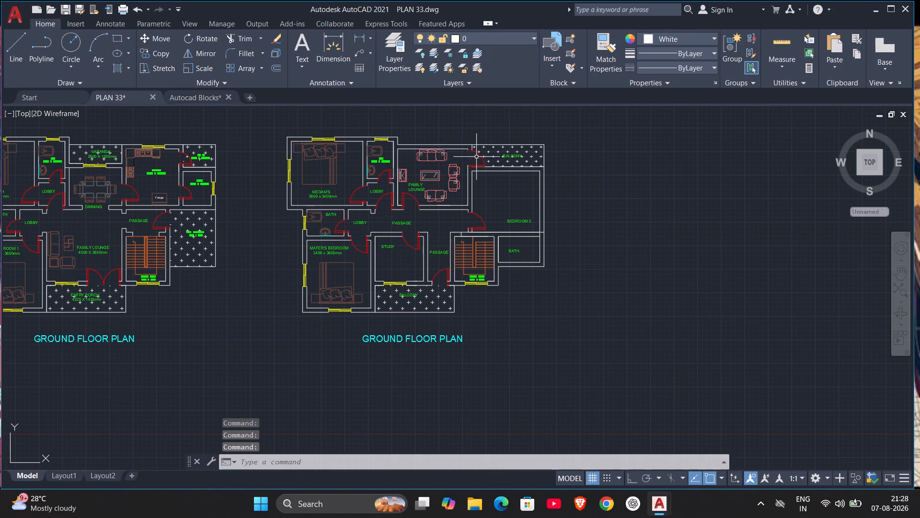
Look through the office furniture in Autocad Blocks.dwg for a desk set to use in the Study.
{"action": "left_click", "coordinate": [190, 97]}
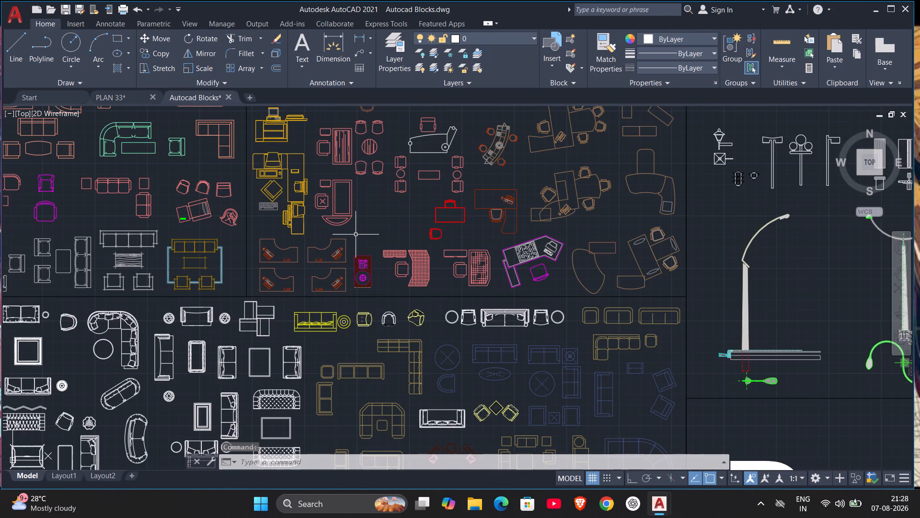
{"action": "scroll", "coordinate": [356, 233], "scroll_direction": "up", "scroll_amount": 1}
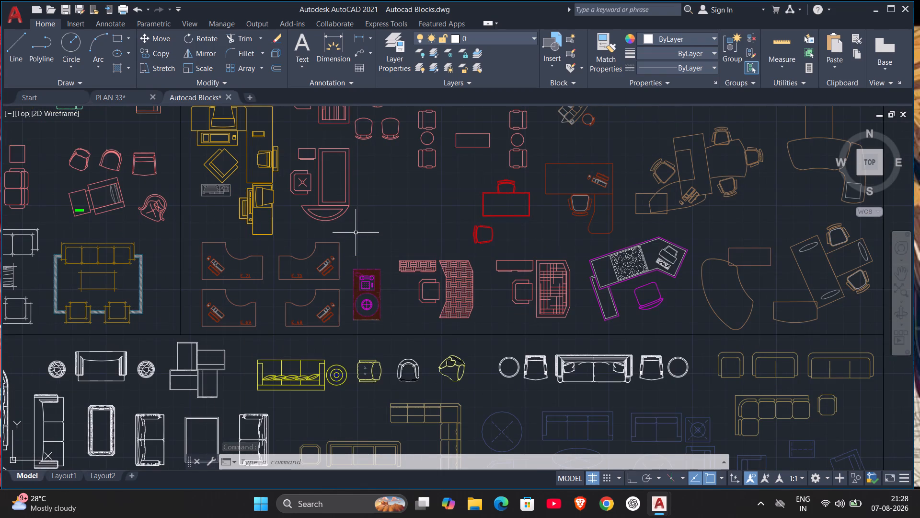
{"action": "scroll", "coordinate": [356, 233], "scroll_direction": "down", "scroll_amount": 1}
{"action": "middle_click_drag", "start_coordinate": [371, 221], "coordinate": [321, 324]}
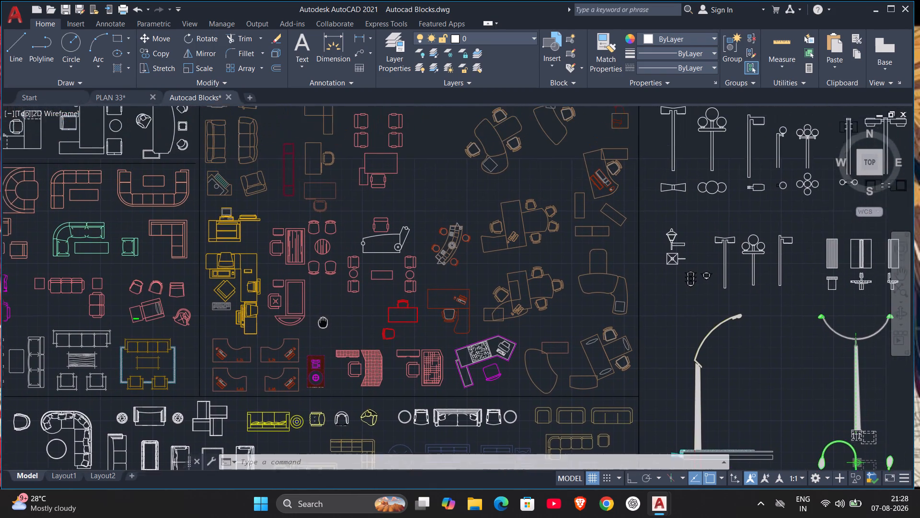
{"action": "middle_click_drag", "start_coordinate": [321, 324], "coordinate": [299, 363]}
{"action": "middle_click_drag", "start_coordinate": [403, 226], "coordinate": [382, 313]}
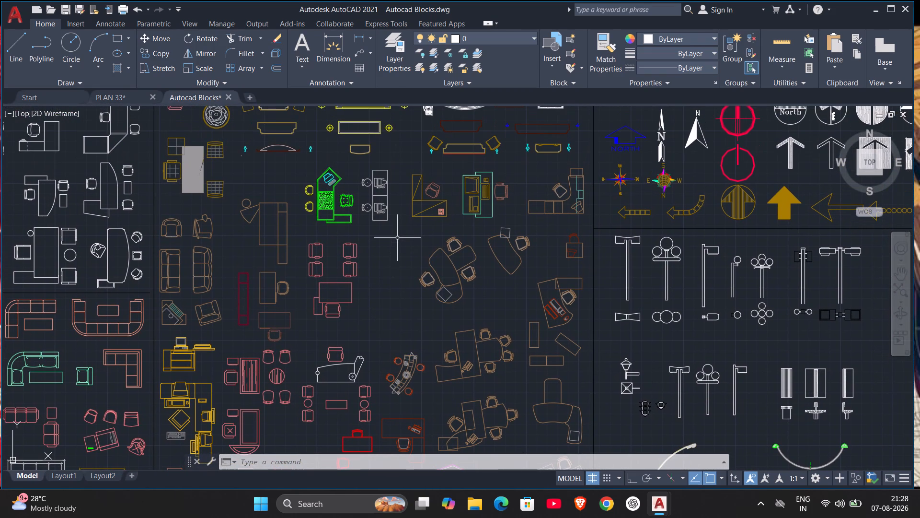
{"action": "middle_click_drag", "start_coordinate": [397, 238], "coordinate": [369, 331]}
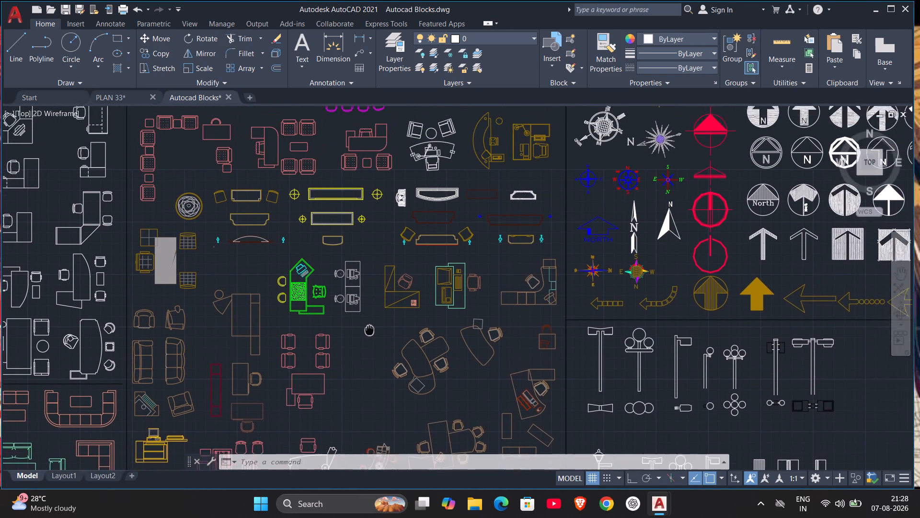
{"action": "middle_click_drag", "start_coordinate": [369, 331], "coordinate": [355, 482]}
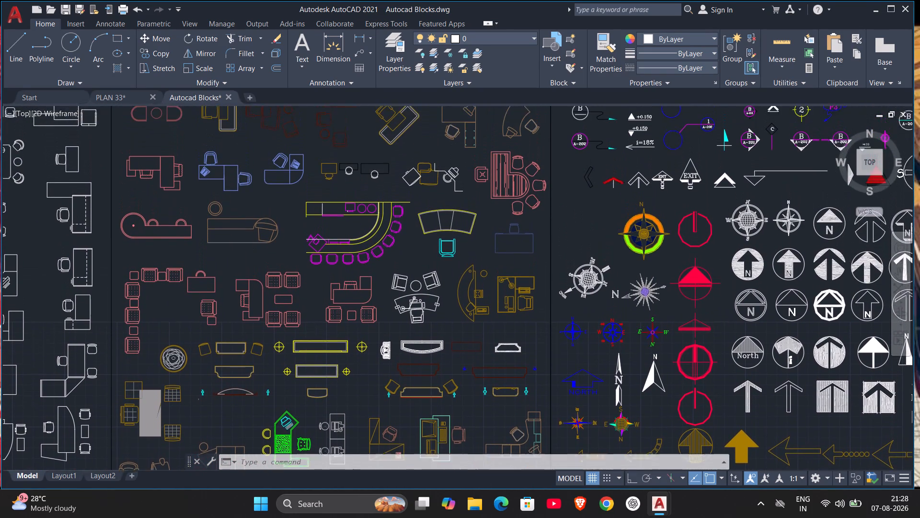
{"action": "middle_click_drag", "start_coordinate": [355, 482], "coordinate": [355, 468]}
{"action": "middle_click_drag", "start_coordinate": [440, 182], "coordinate": [395, 349]}
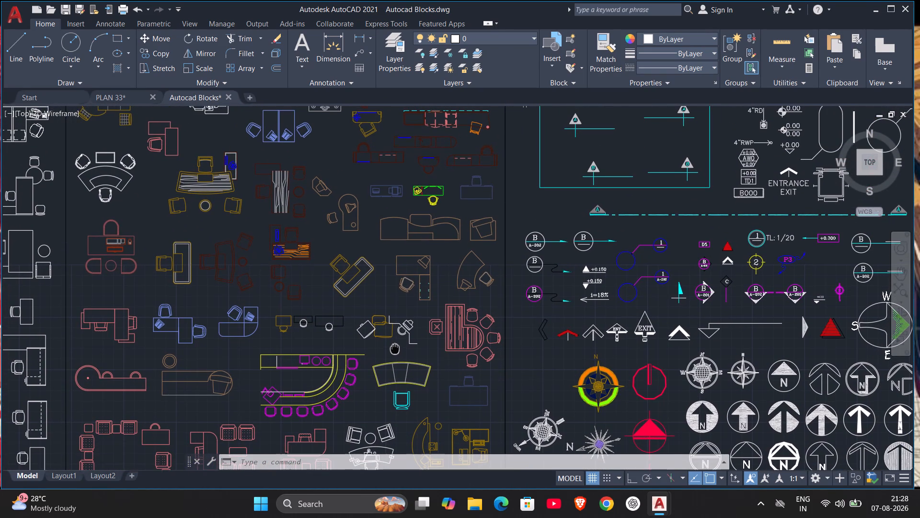
{"action": "middle_click_drag", "start_coordinate": [395, 349], "coordinate": [403, 382]}
{"action": "middle_click_drag", "start_coordinate": [375, 254], "coordinate": [376, 263]}
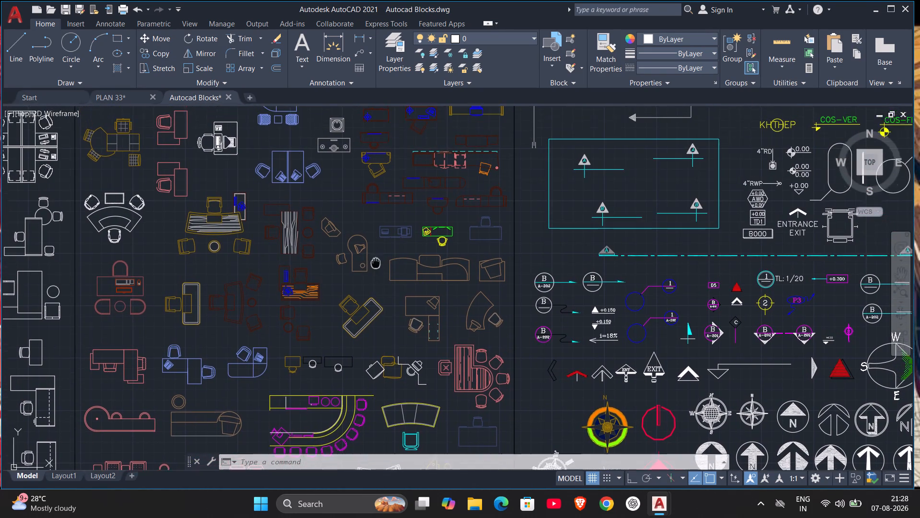
{"action": "middle_click_drag", "start_coordinate": [376, 263], "coordinate": [378, 411]}
{"action": "middle_click_drag", "start_coordinate": [397, 250], "coordinate": [398, 318]}
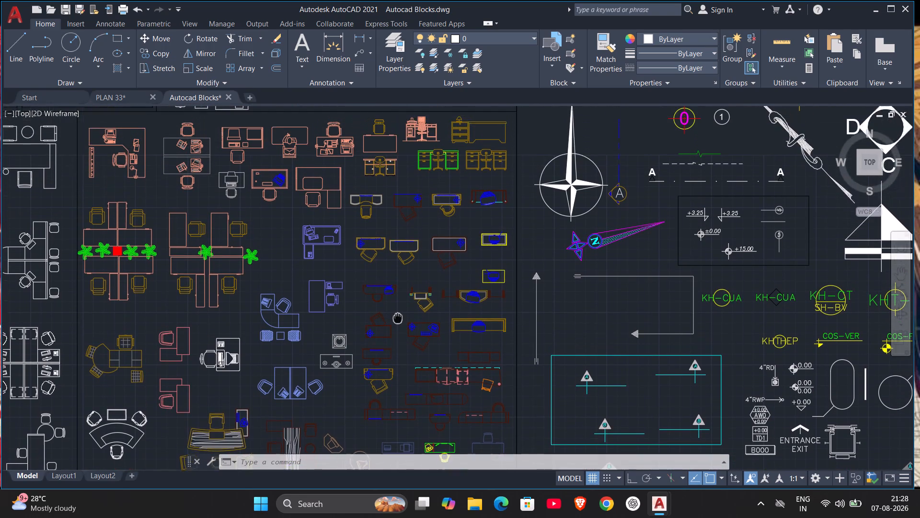
{"action": "middle_click_drag", "start_coordinate": [398, 318], "coordinate": [395, 392]}
{"action": "middle_click", "coordinate": [380, 247]}
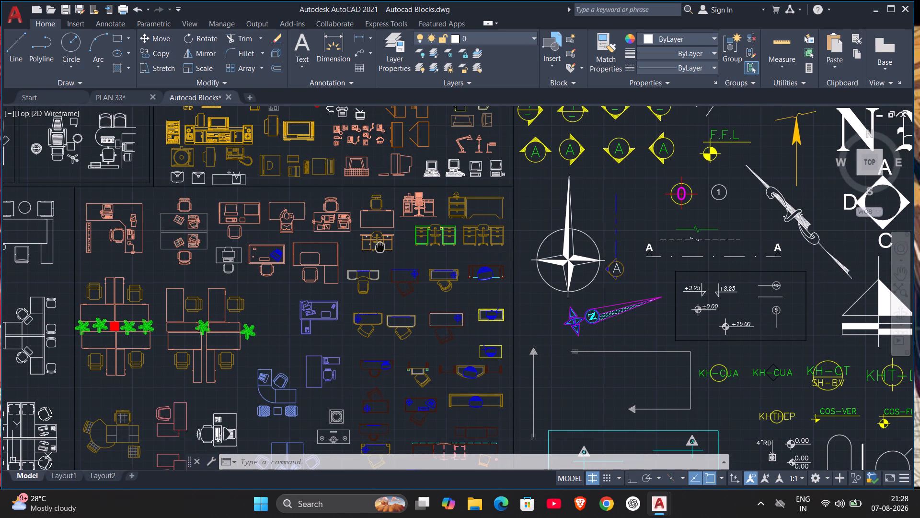
{"action": "middle_click_drag", "start_coordinate": [380, 247], "coordinate": [553, 252]}
{"action": "scroll", "coordinate": [267, 227], "scroll_direction": "up", "scroll_amount": 1}
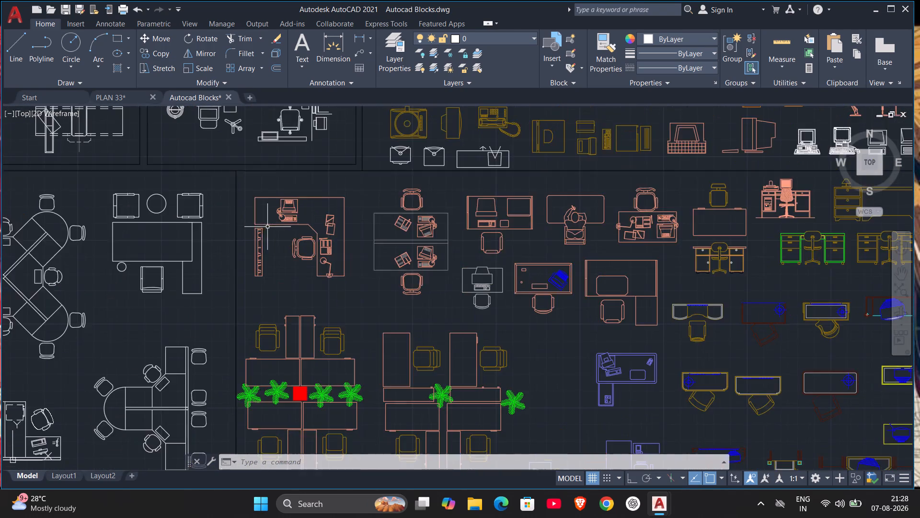
{"action": "scroll", "coordinate": [267, 227], "scroll_direction": "up", "scroll_amount": 3}
{"action": "scroll", "coordinate": [274, 221], "scroll_direction": "down", "scroll_amount": 1}
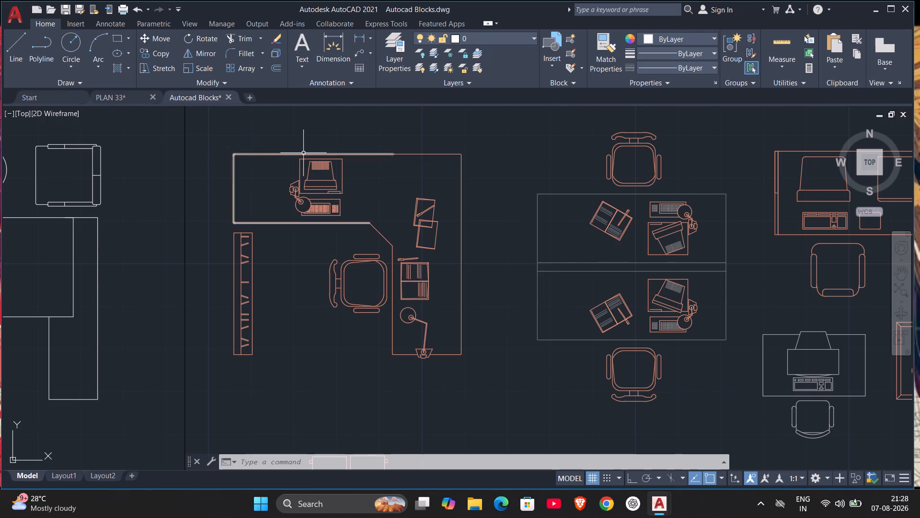
{"action": "left_click", "coordinate": [109, 95]}
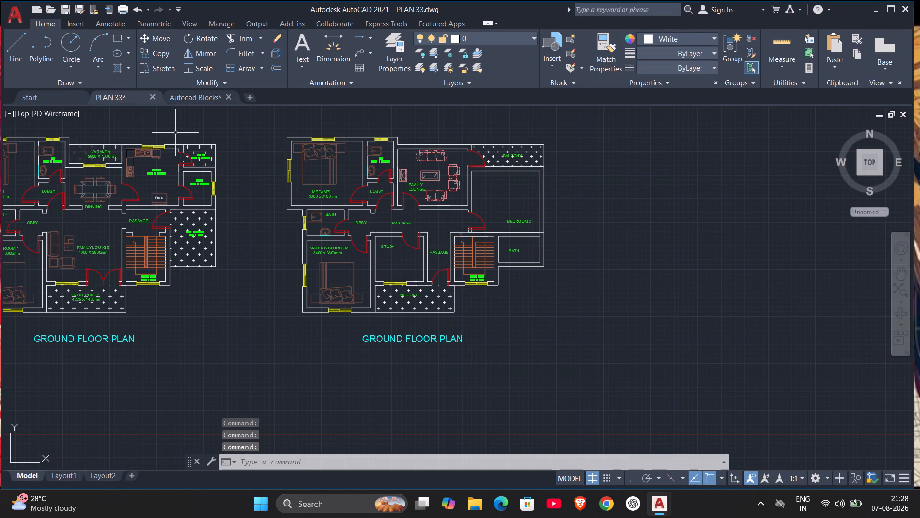
{"action": "left_click", "coordinate": [190, 97]}
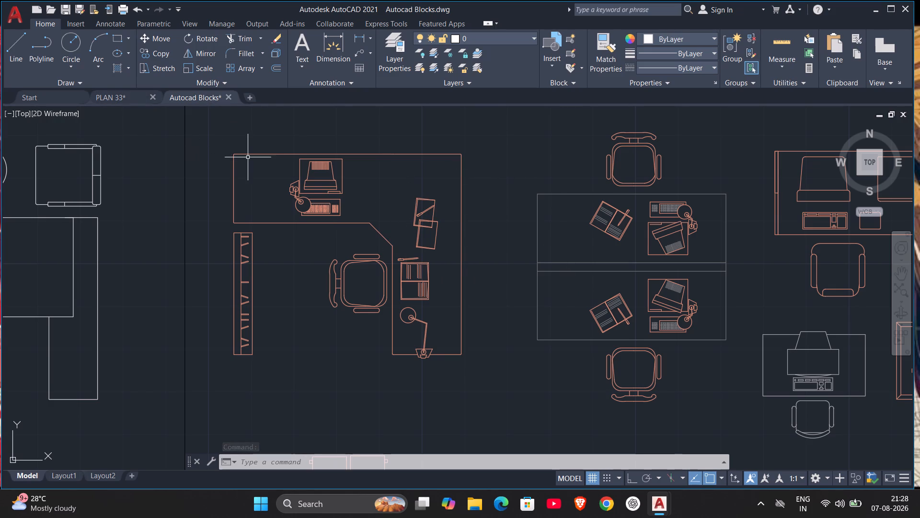
Copy the L-shaped computer desk set with its chair and shelf from Autocad Blocks.dwg into the Study in PLAN 33.
{"action": "scroll", "coordinate": [253, 172], "scroll_direction": "down", "scroll_amount": 1}
{"action": "left_click", "coordinate": [217, 149]}
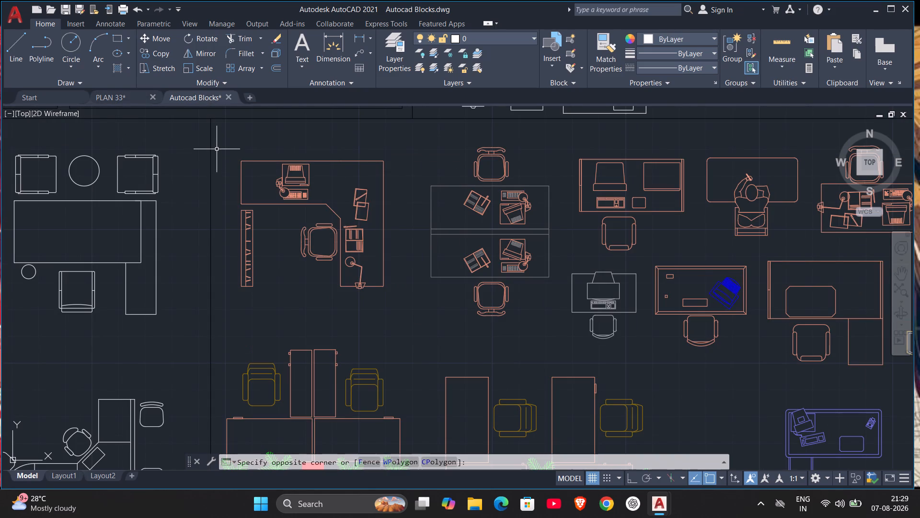
{"action": "left_click", "coordinate": [418, 300]}
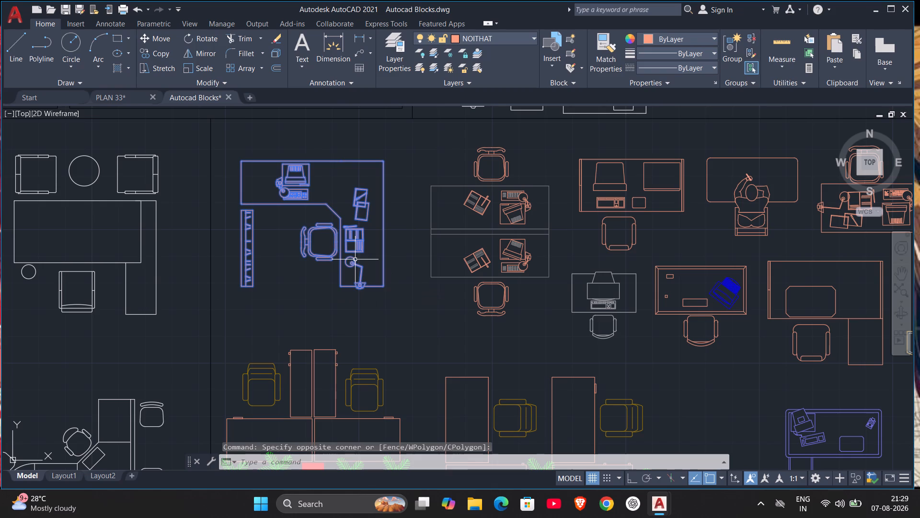
{"action": "key", "text": "ctrl+c"}
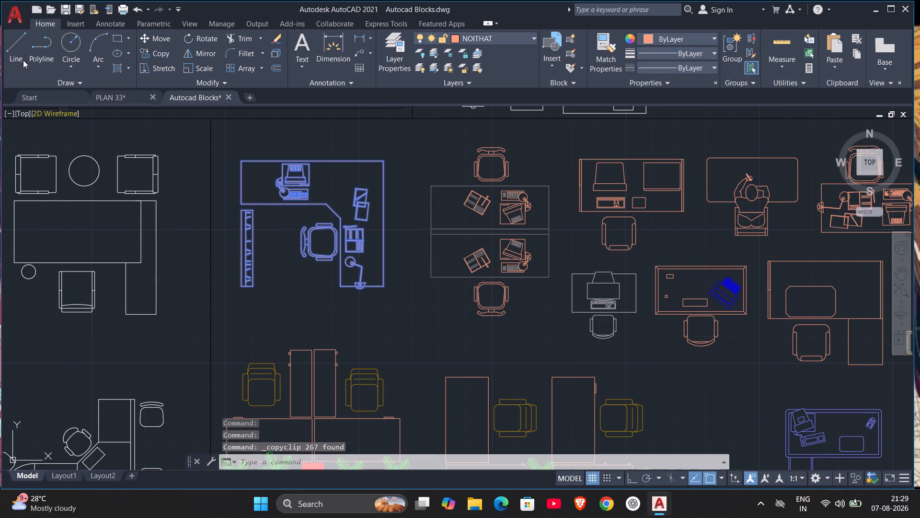
{"action": "left_click", "coordinate": [125, 98]}
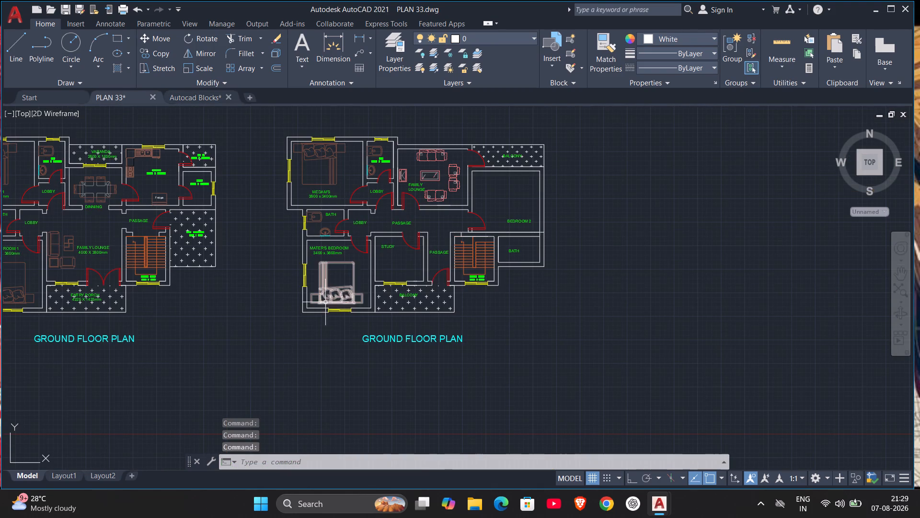
{"action": "scroll", "coordinate": [402, 249], "scroll_direction": "up", "scroll_amount": 3}
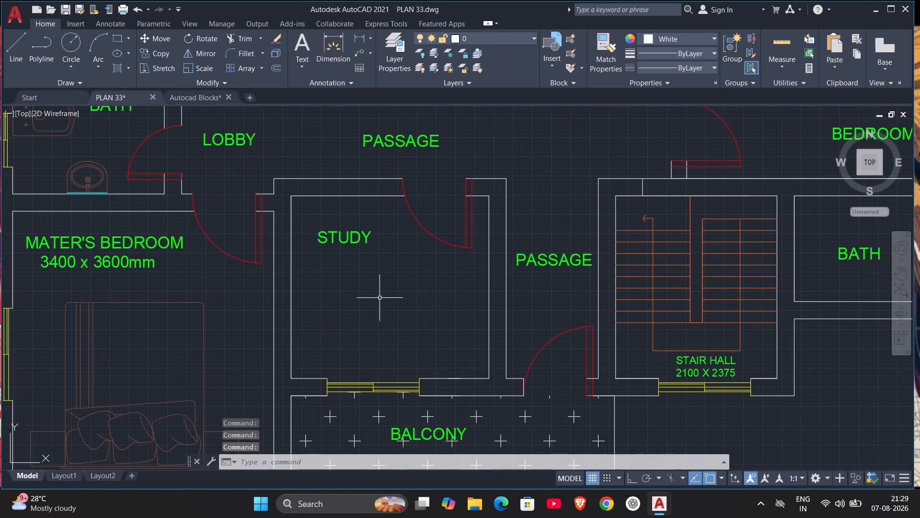
{"action": "key", "text": "ctrl+v"}
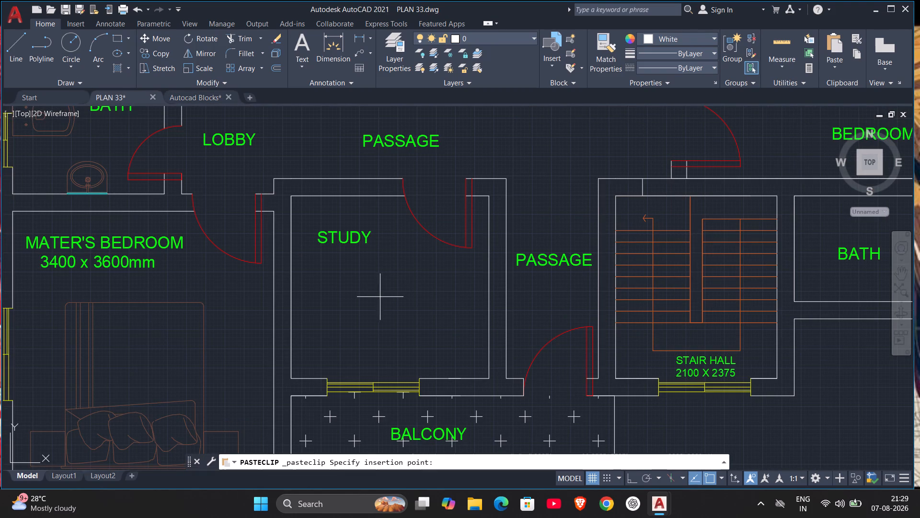
{"action": "left_click", "coordinate": [381, 295]}
Scale up the pasted desk set in the Study freehand, using the outer corner of the L-shaped desk as base point.
{"action": "scroll", "coordinate": [385, 292], "scroll_direction": "up", "scroll_amount": 3}
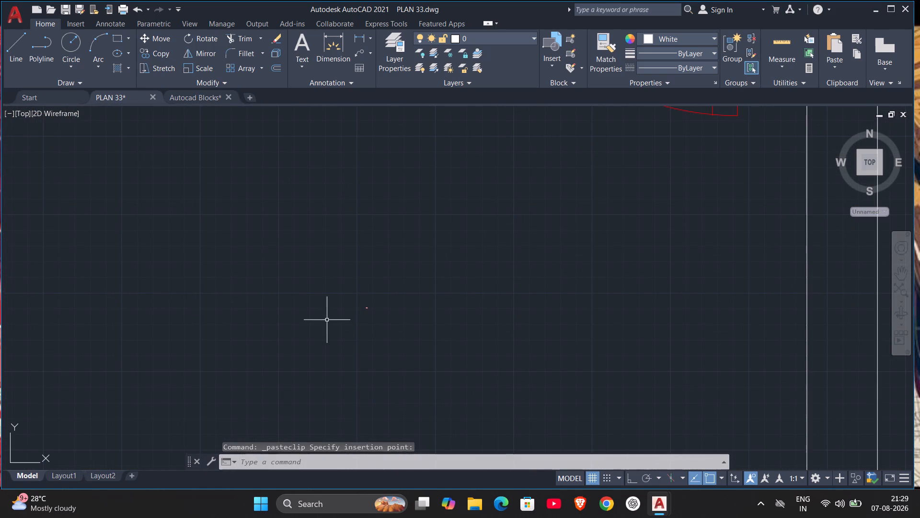
{"action": "left_click_drag", "start_coordinate": [352, 306], "coordinate": [360, 316]}
{"action": "left_click", "coordinate": [402, 345]}
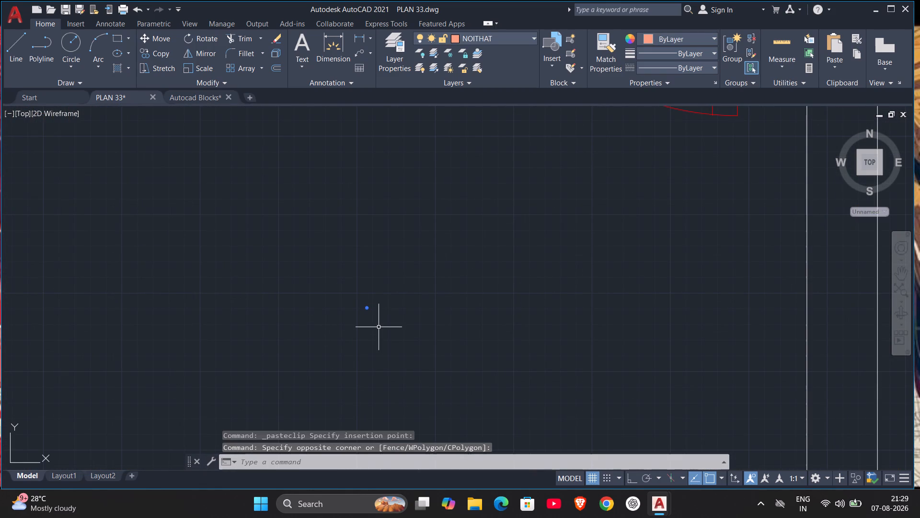
{"action": "type", "text": "SC"}
{"action": "key", "text": "Return"}
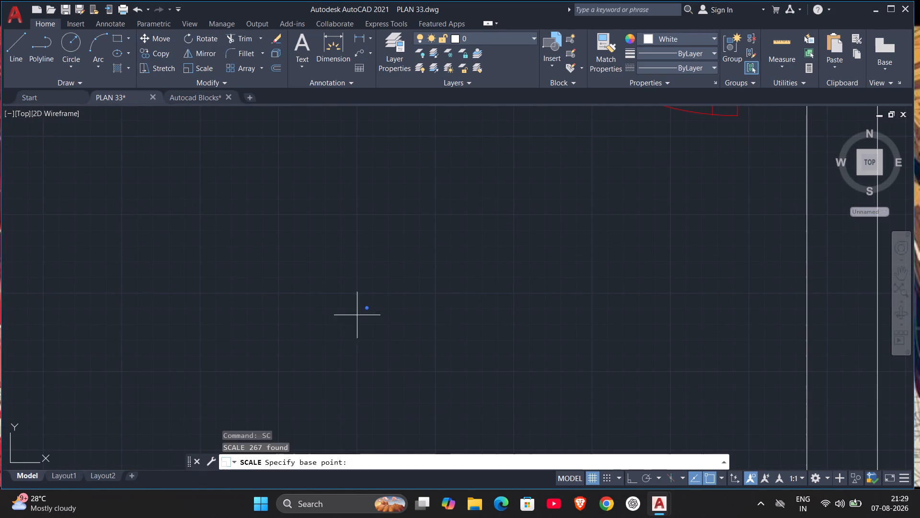
{"action": "scroll", "coordinate": [367, 304], "scroll_direction": "up", "scroll_amount": 5}
{"action": "middle_click_drag", "start_coordinate": [359, 354], "coordinate": [396, 200]}
{"action": "scroll", "coordinate": [392, 215], "scroll_direction": "up", "scroll_amount": 5}
{"action": "middle_click_drag", "start_coordinate": [393, 186], "coordinate": [392, 266]}
{"action": "left_click", "coordinate": [469, 189]}
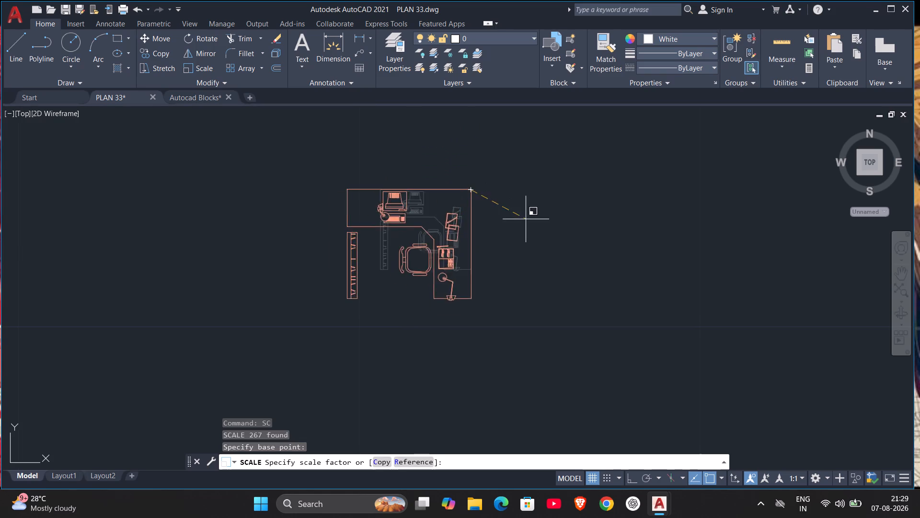
{"action": "scroll", "coordinate": [538, 226], "scroll_direction": "down", "scroll_amount": 15}
{"action": "scroll", "coordinate": [586, 230], "scroll_direction": "down", "scroll_amount": 2}
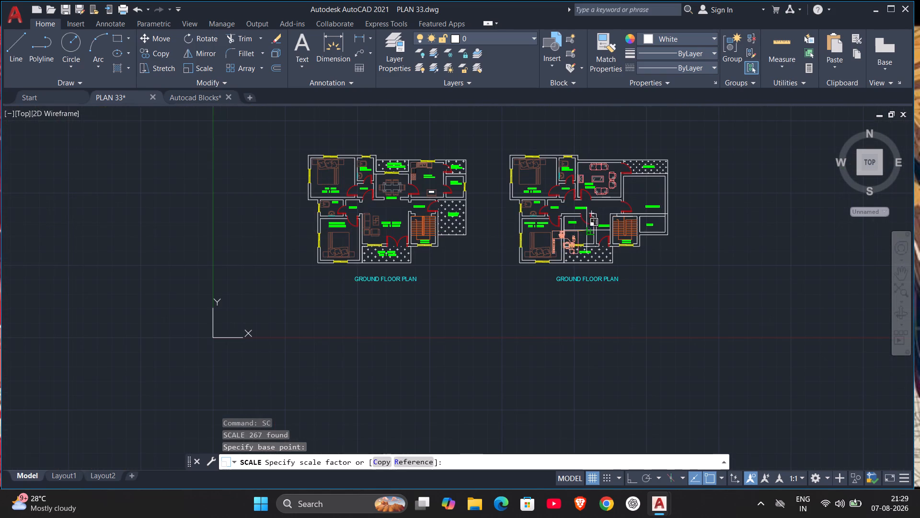
{"action": "scroll", "coordinate": [575, 231], "scroll_direction": "up", "scroll_amount": 5}
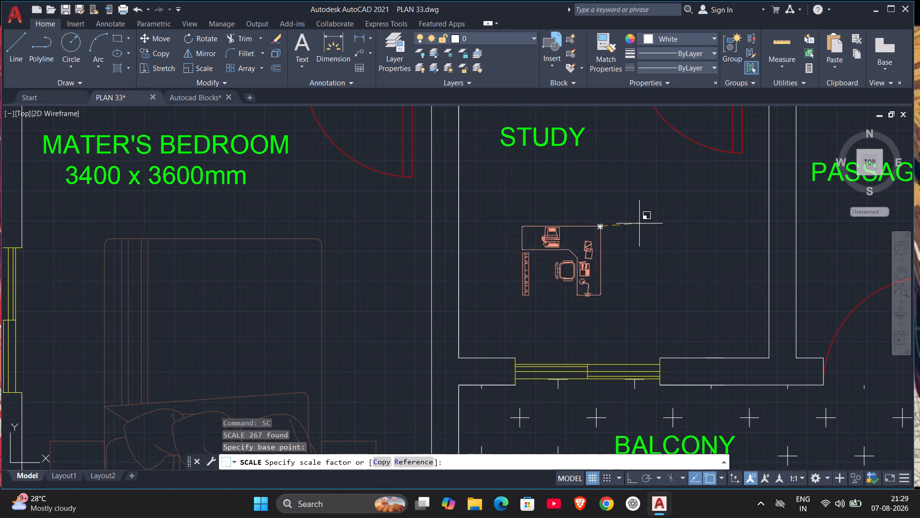
{"action": "left_click", "coordinate": [665, 222]}
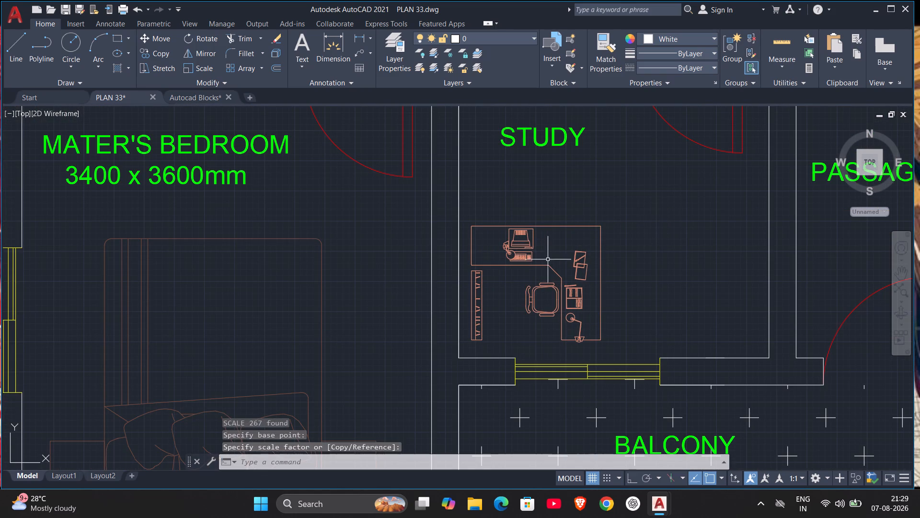
Rotate the desk set 180° about the outer corner of the L-shaped desk.
{"action": "left_click", "coordinate": [465, 220]}
{"action": "left_click", "coordinate": [618, 348]}
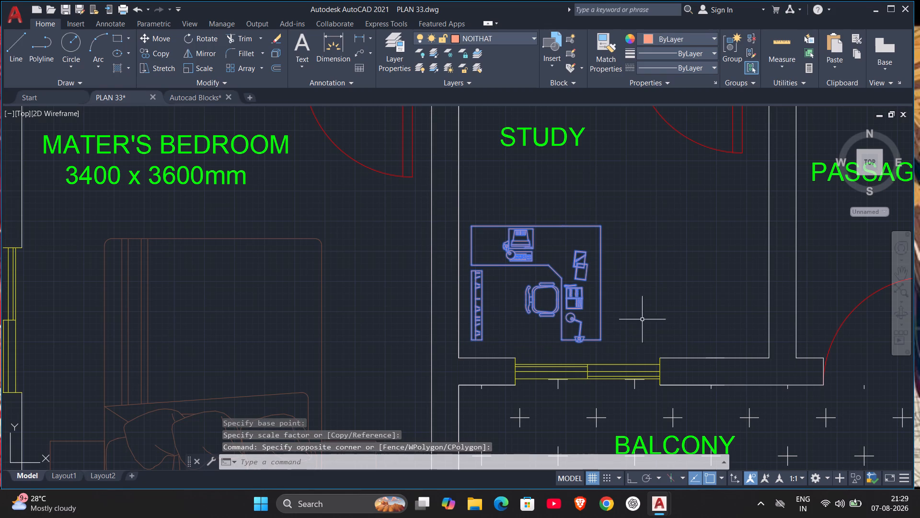
{"action": "key", "text": "r"}
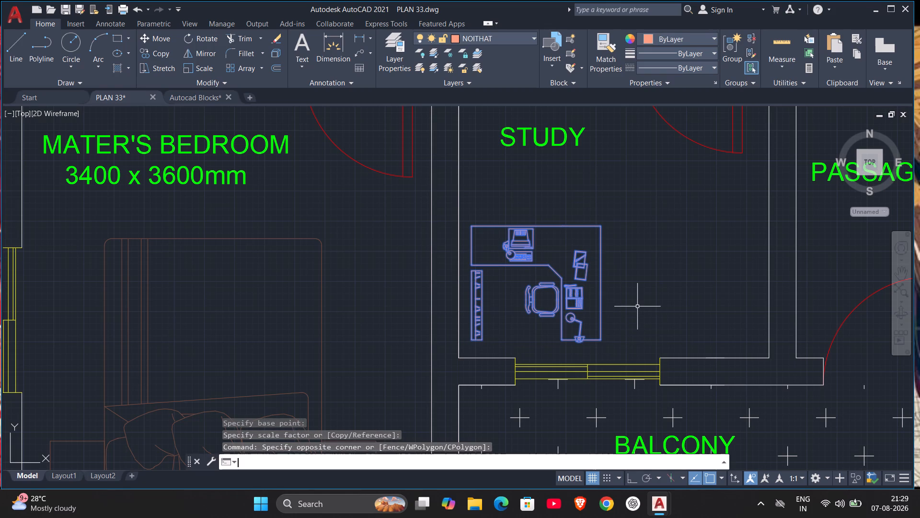
{"action": "key", "text": "o"}
{"action": "key", "text": "Return"}
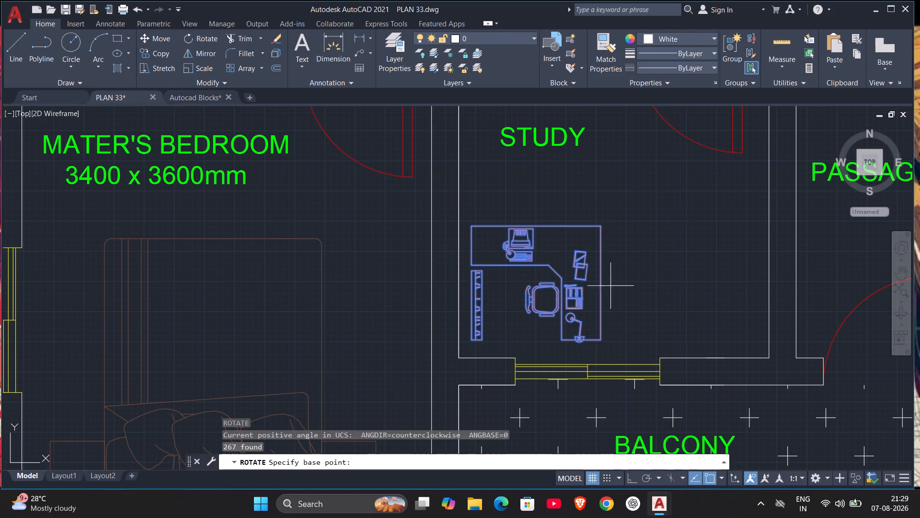
{"action": "left_click", "coordinate": [603, 226]}
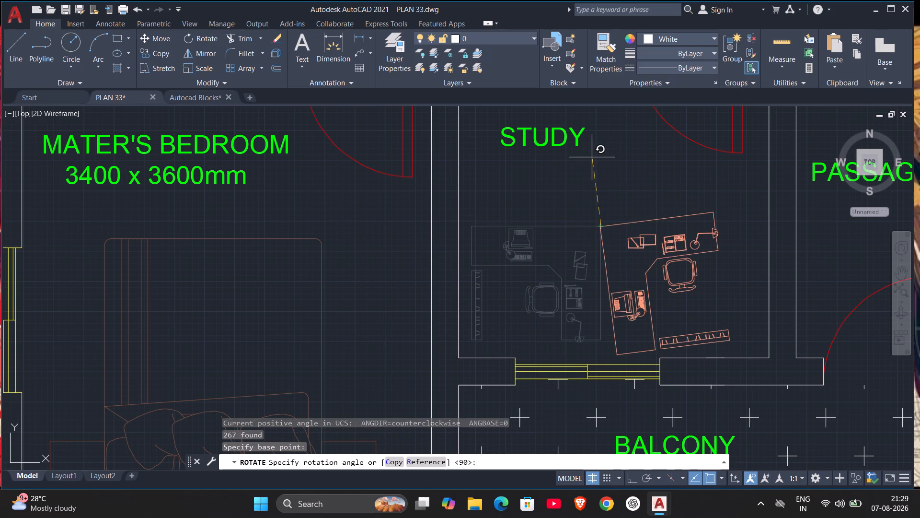
{"action": "key", "text": "F8"}
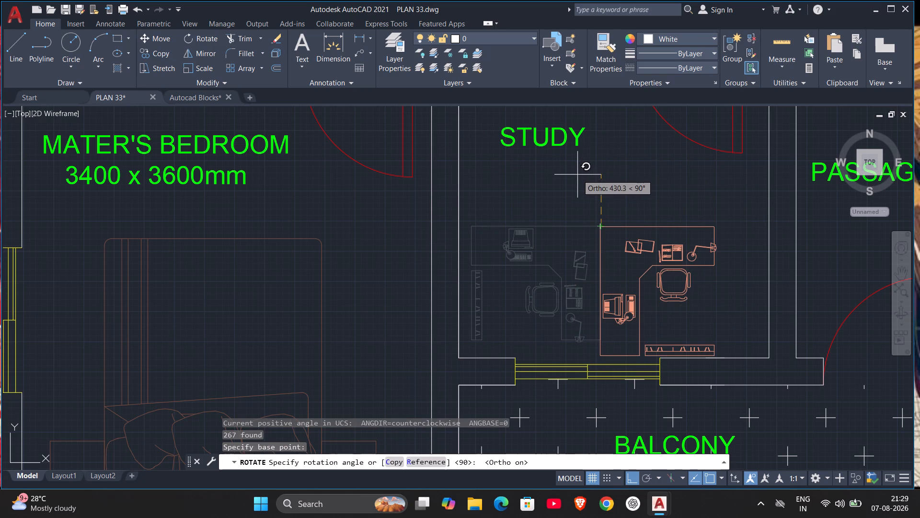
{"action": "scroll", "coordinate": [577, 175], "scroll_direction": "down", "scroll_amount": 1}
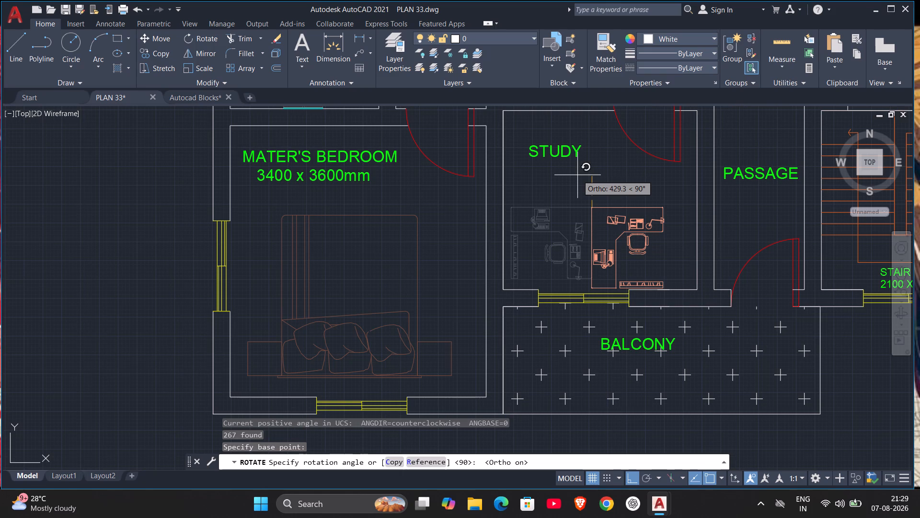
{"action": "left_click", "coordinate": [542, 174]}
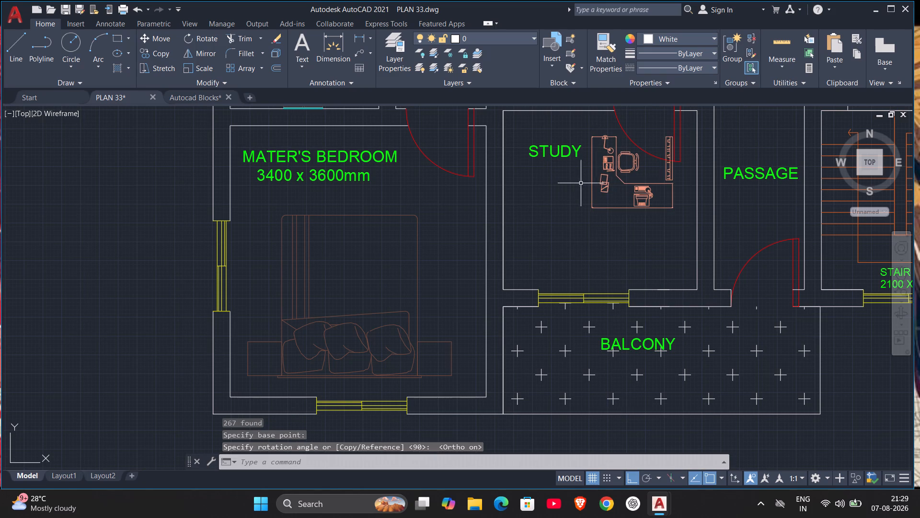
Move the desk set so the desk's outer corner sits in the Study's lower-left inside wall corner, beside the balcony window.
{"action": "left_click_drag", "start_coordinate": [584, 120], "coordinate": [596, 127]}
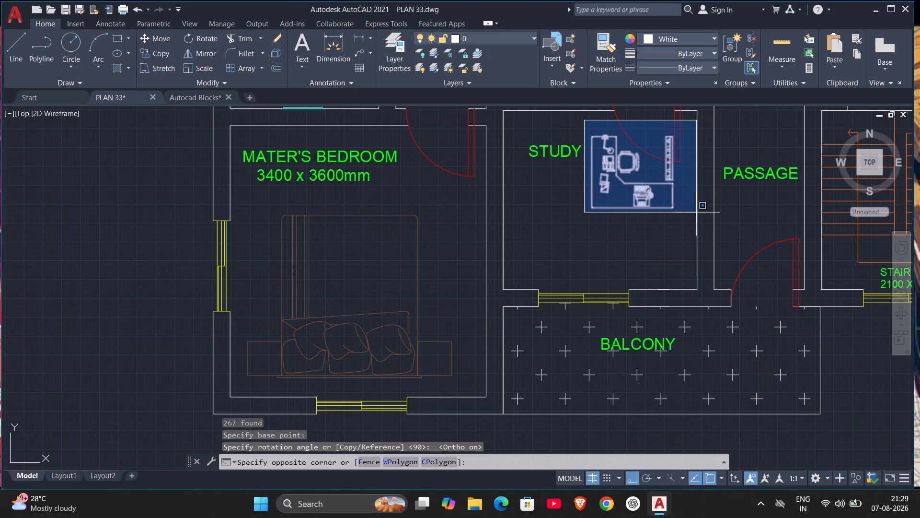
{"action": "left_click", "coordinate": [696, 226]}
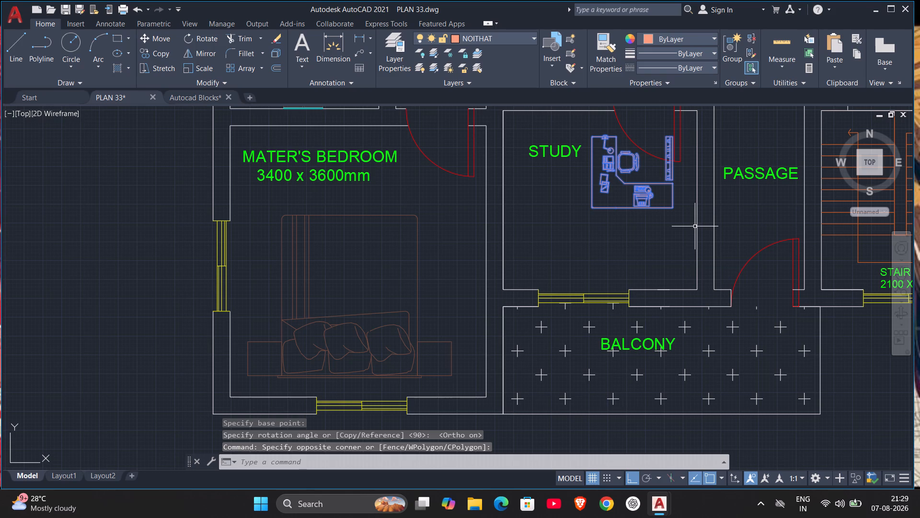
{"action": "key", "text": "m"}
{"action": "key", "text": "Return"}
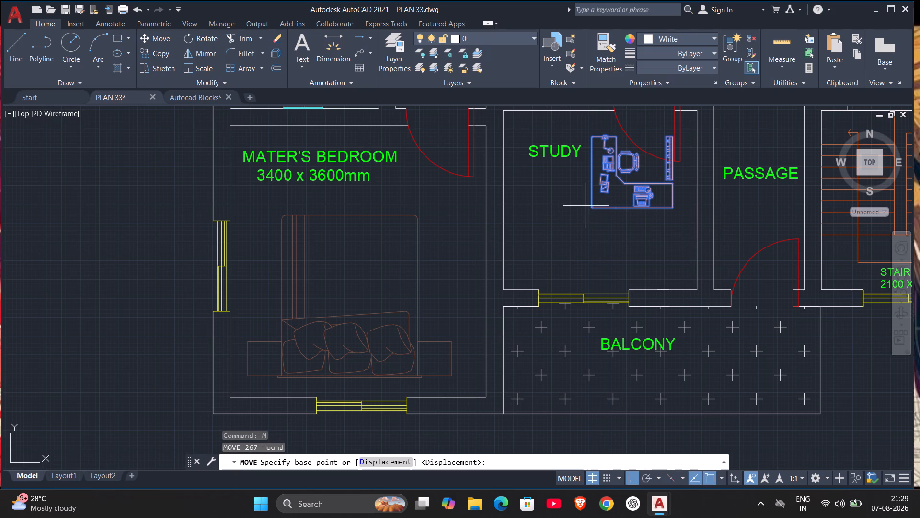
{"action": "left_click", "coordinate": [592, 208]}
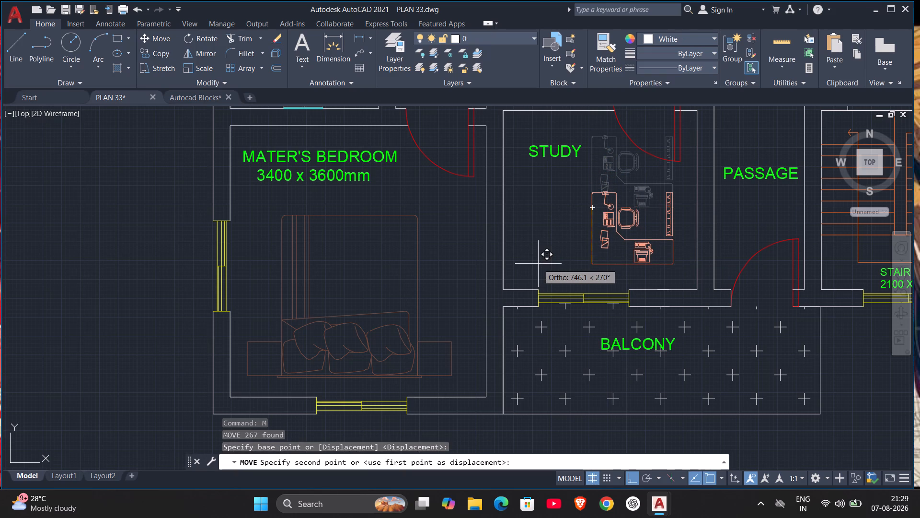
{"action": "key", "text": "F8"}
{"action": "scroll", "coordinate": [511, 284], "scroll_direction": "up", "scroll_amount": 2}
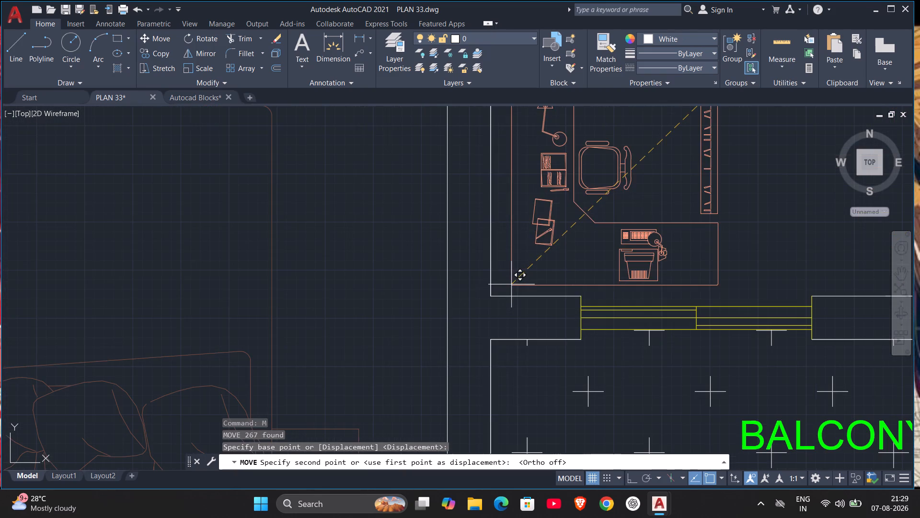
{"action": "left_click", "coordinate": [493, 295]}
{"action": "scroll", "coordinate": [552, 244], "scroll_direction": "down", "scroll_amount": 2}
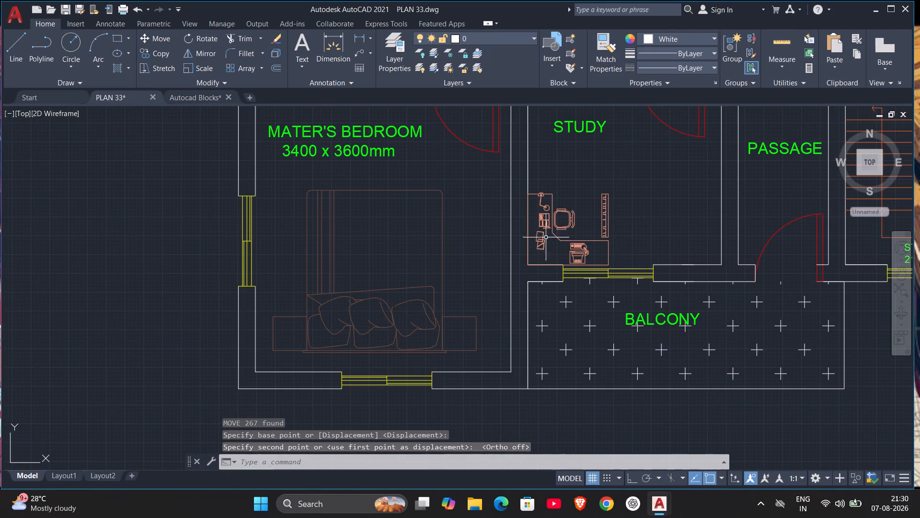
Scale the desk set up further from the Study's lower-left wall corner so it fills most of the room's width.
{"action": "left_click", "coordinate": [520, 186]}
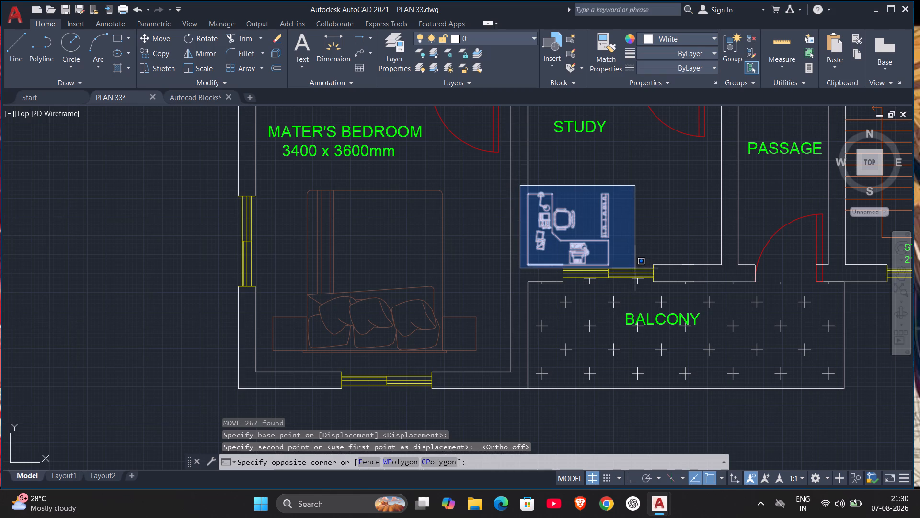
{"action": "left_click", "coordinate": [635, 268]}
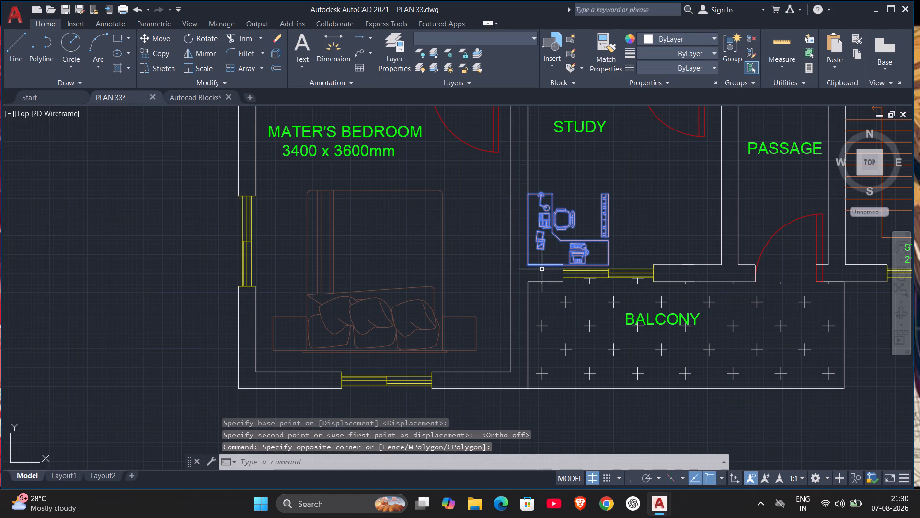
{"action": "type", "text": "SC"}
{"action": "key", "text": "Return"}
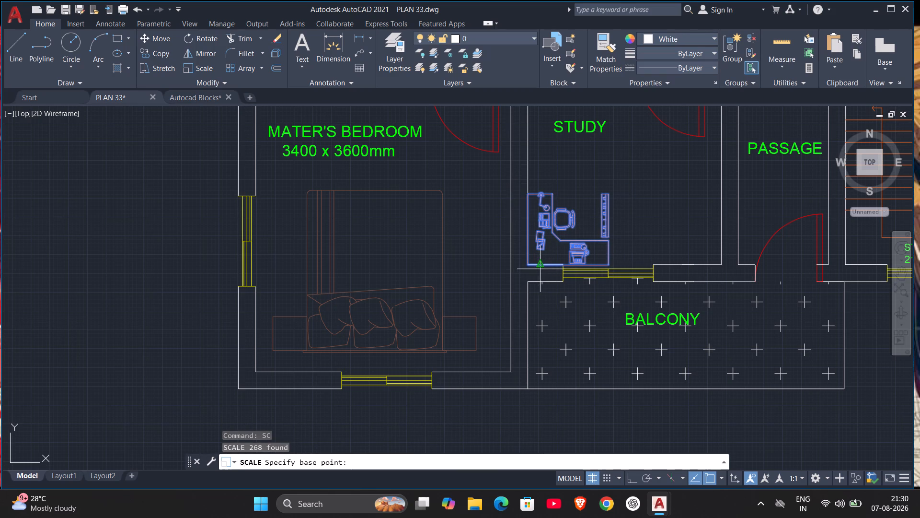
{"action": "scroll", "coordinate": [531, 258], "scroll_direction": "up", "scroll_amount": 1}
{"action": "left_click", "coordinate": [528, 268]}
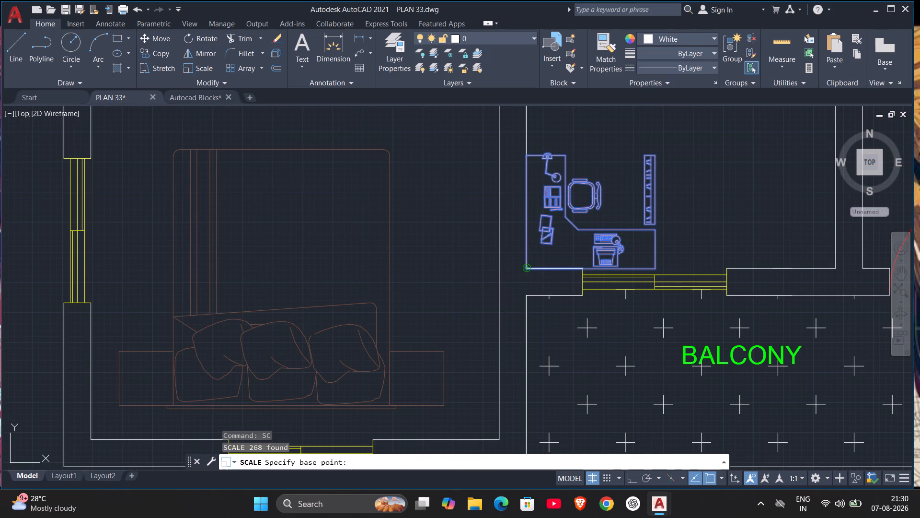
{"action": "scroll", "coordinate": [583, 222], "scroll_direction": "down", "scroll_amount": 2}
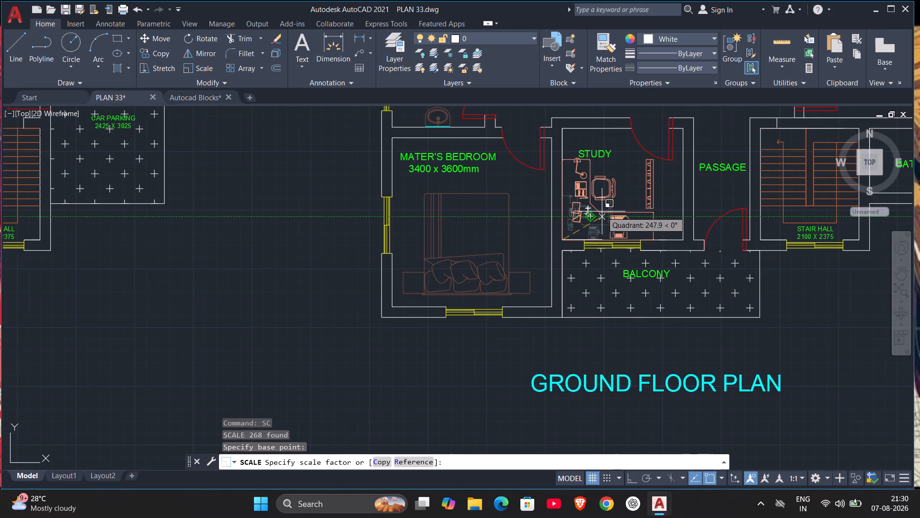
{"action": "left_click", "coordinate": [602, 212]}
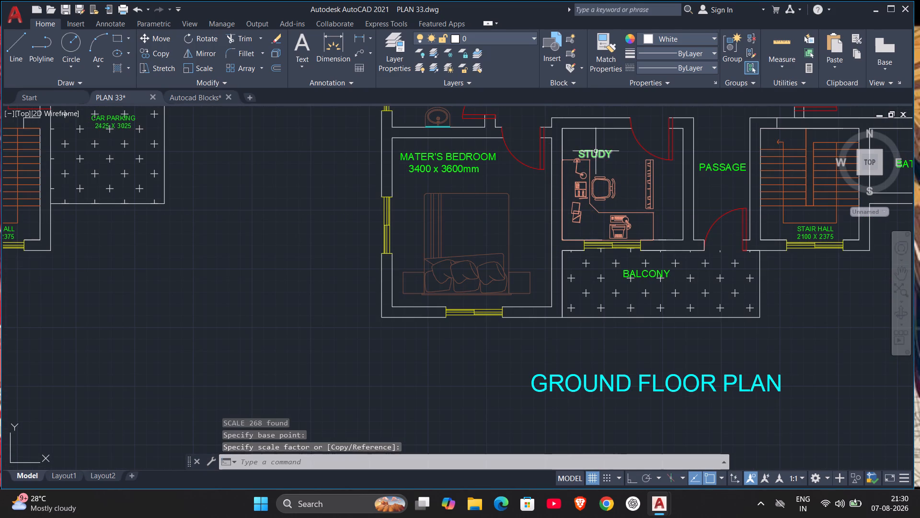
Move the STUDY label slightly to the right, above the desk set.
{"action": "left_click", "coordinate": [596, 151]}
{"action": "left_click_drag", "start_coordinate": [598, 152], "coordinate": [623, 156]}
Browse the bed blocks in Autocad Blocks.dwg for a bed suited to Bedroom 2.
{"action": "scroll", "coordinate": [669, 174], "scroll_direction": "down", "scroll_amount": 2}
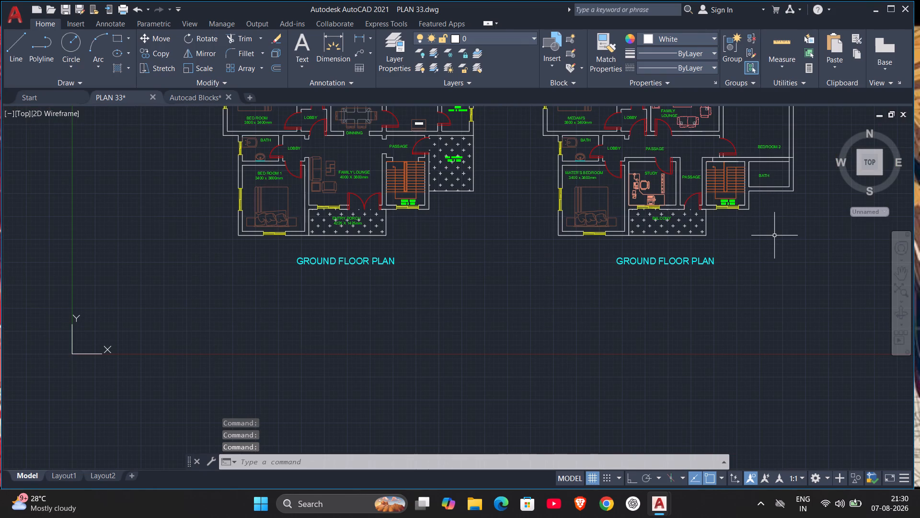
{"action": "middle_click_drag", "start_coordinate": [774, 236], "coordinate": [668, 302]}
{"action": "scroll", "coordinate": [773, 236], "scroll_direction": "down", "scroll_amount": 1}
{"action": "scroll", "coordinate": [660, 301], "scroll_direction": "up", "scroll_amount": 1}
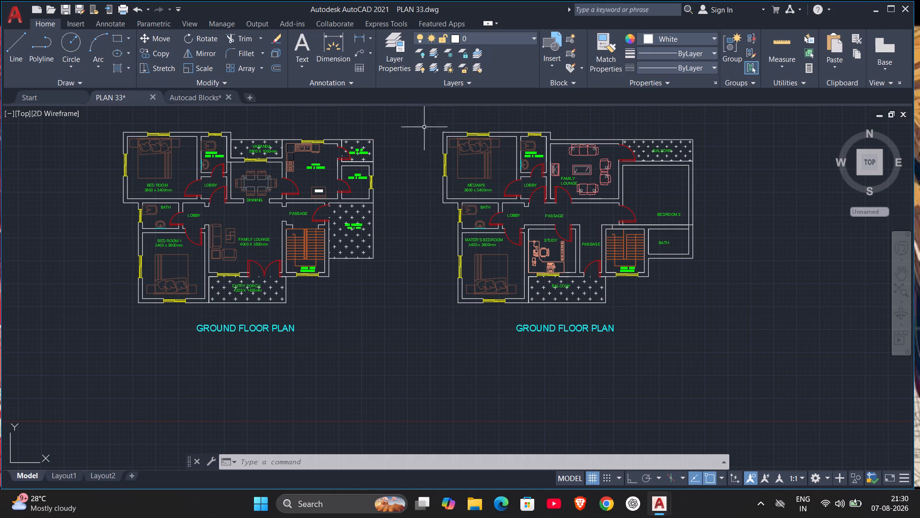
{"action": "left_click", "coordinate": [215, 93]}
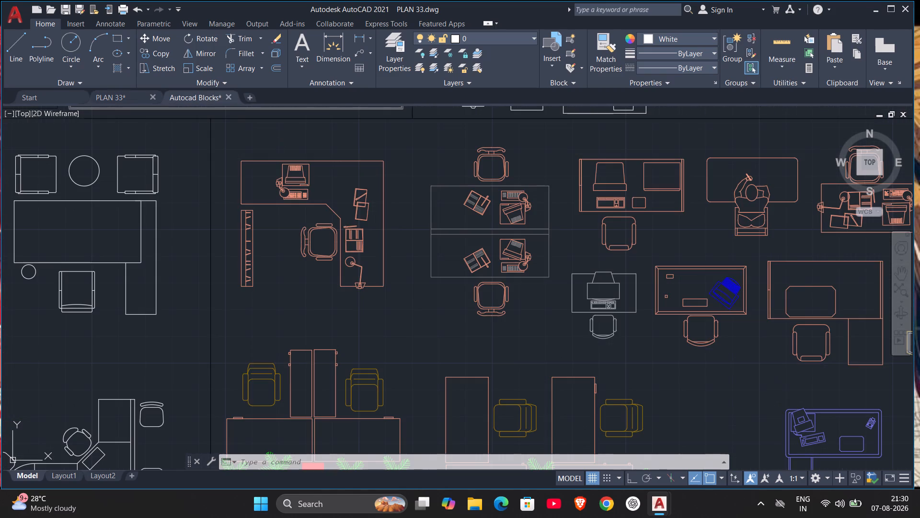
{"action": "scroll", "coordinate": [528, 237], "scroll_direction": "down", "scroll_amount": 3}
{"action": "scroll", "coordinate": [566, 302], "scroll_direction": "down", "scroll_amount": 2}
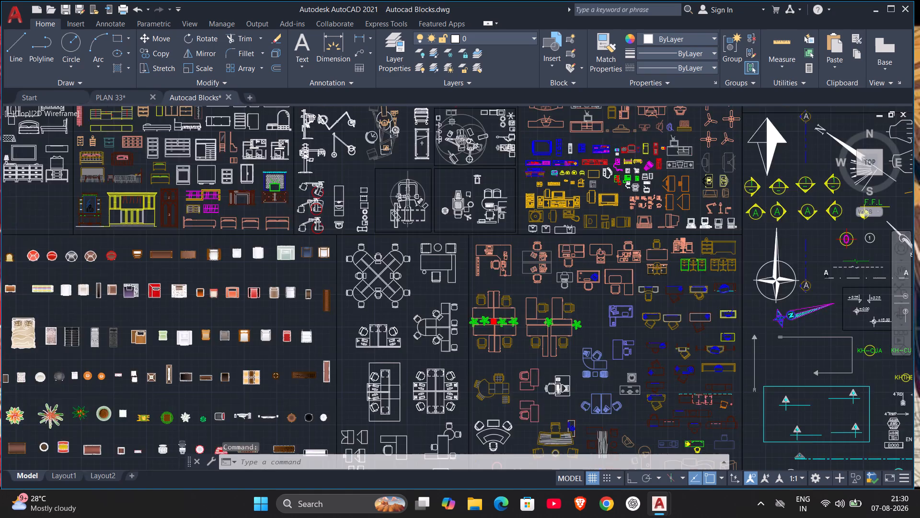
{"action": "scroll", "coordinate": [566, 302], "scroll_direction": "down", "scroll_amount": 1}
{"action": "middle_click_drag", "start_coordinate": [467, 322], "coordinate": [627, 184]}
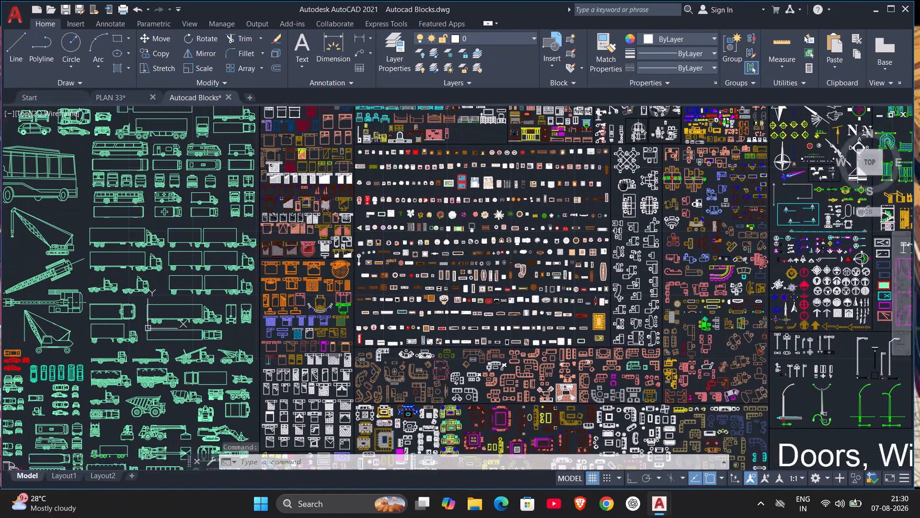
{"action": "middle_click_drag", "start_coordinate": [627, 184], "coordinate": [666, 179]}
{"action": "scroll", "coordinate": [380, 273], "scroll_direction": "up", "scroll_amount": 3}
{"action": "scroll", "coordinate": [380, 273], "scroll_direction": "down", "scroll_amount": 1}
{"action": "middle_click_drag", "start_coordinate": [380, 273], "coordinate": [436, 273]}
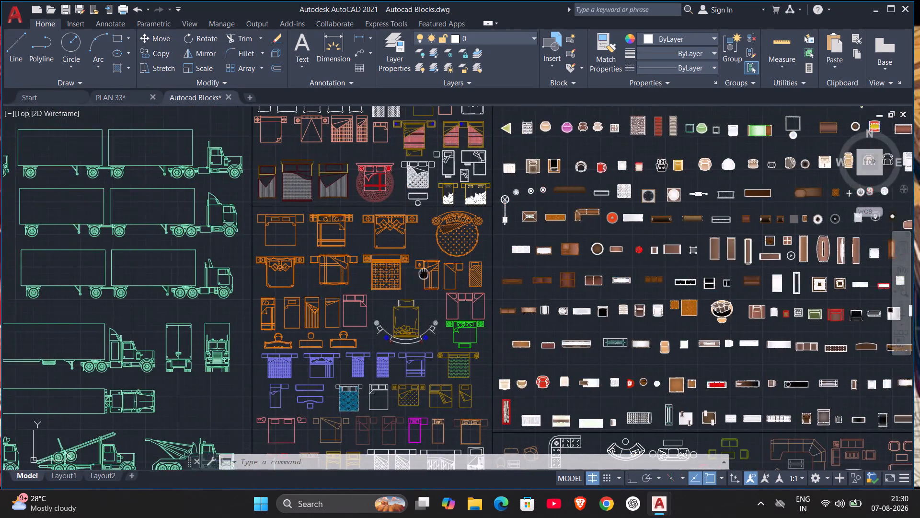
{"action": "middle_click_drag", "start_coordinate": [436, 273], "coordinate": [463, 273]}
{"action": "scroll", "coordinate": [454, 274], "scroll_direction": "up", "scroll_amount": 1}
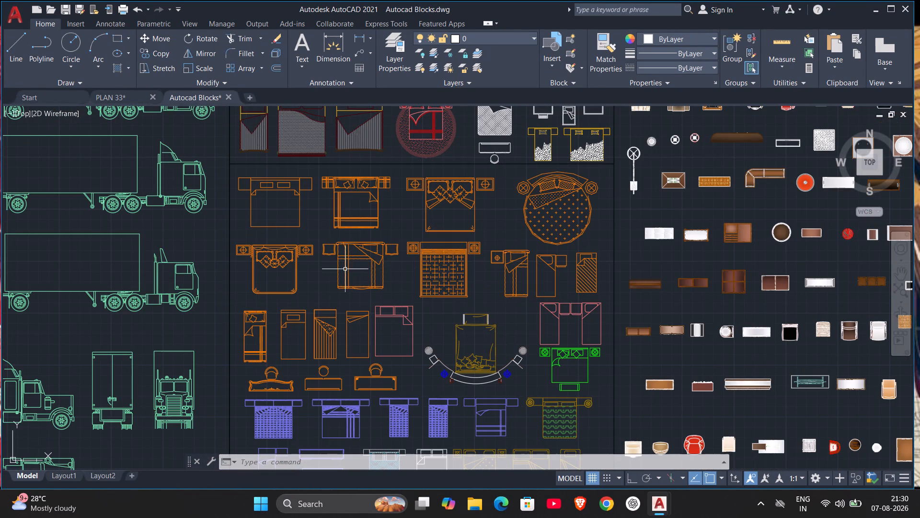
{"action": "scroll", "coordinate": [368, 220], "scroll_direction": "up", "scroll_amount": 1}
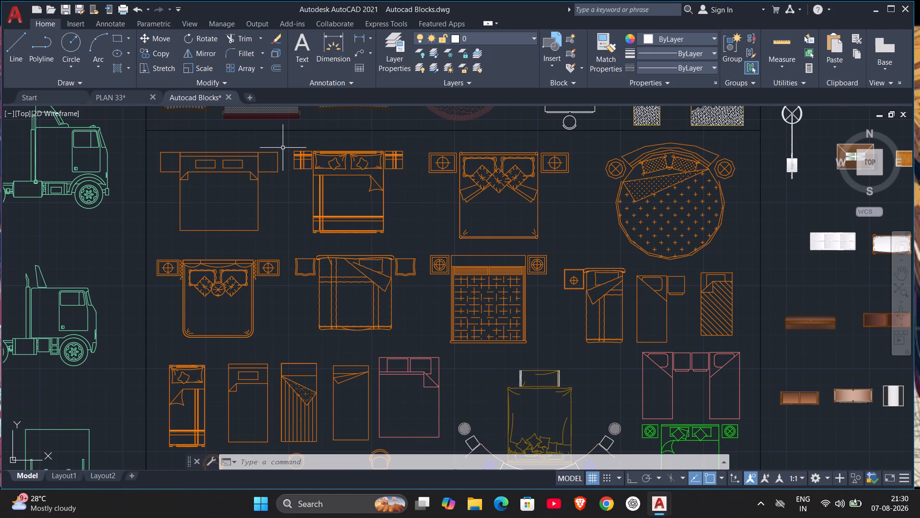
{"action": "scroll", "coordinate": [414, 177], "scroll_direction": "down", "scroll_amount": 1}
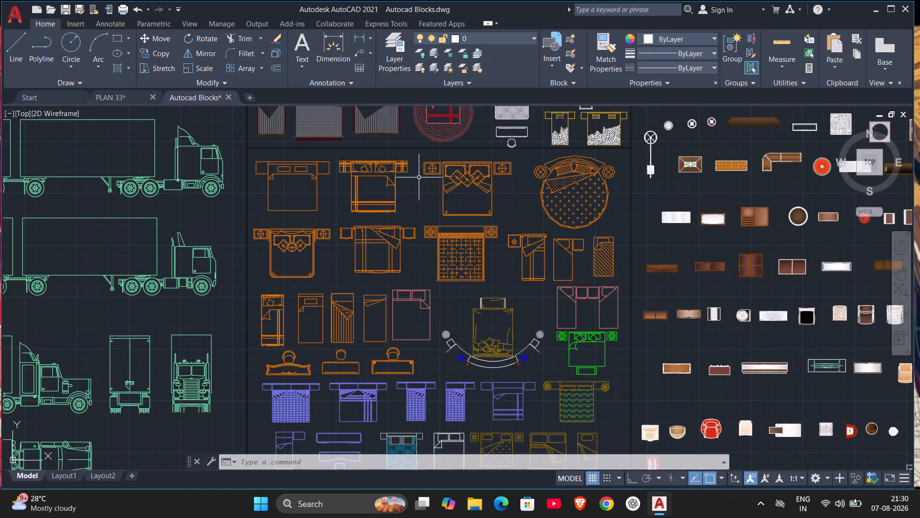
{"action": "middle_click_drag", "start_coordinate": [466, 171], "coordinate": [441, 294]}
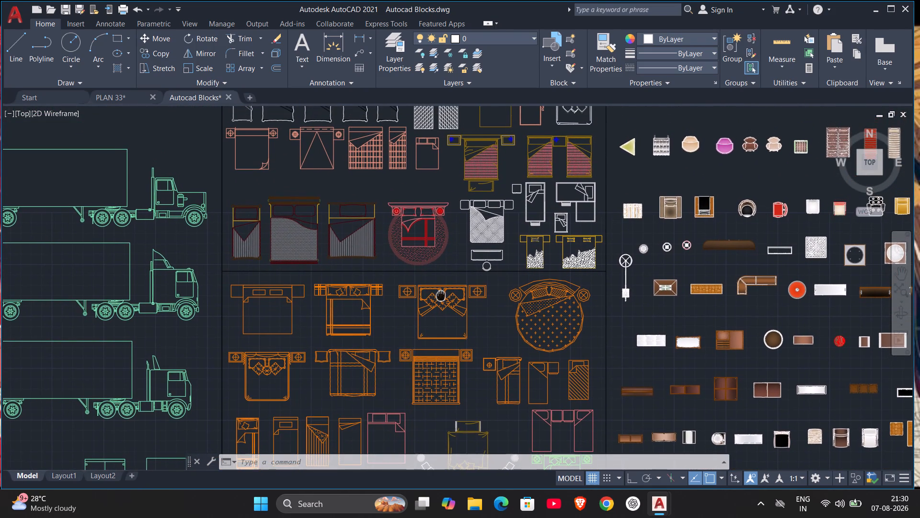
{"action": "middle_click_drag", "start_coordinate": [441, 294], "coordinate": [405, 517]}
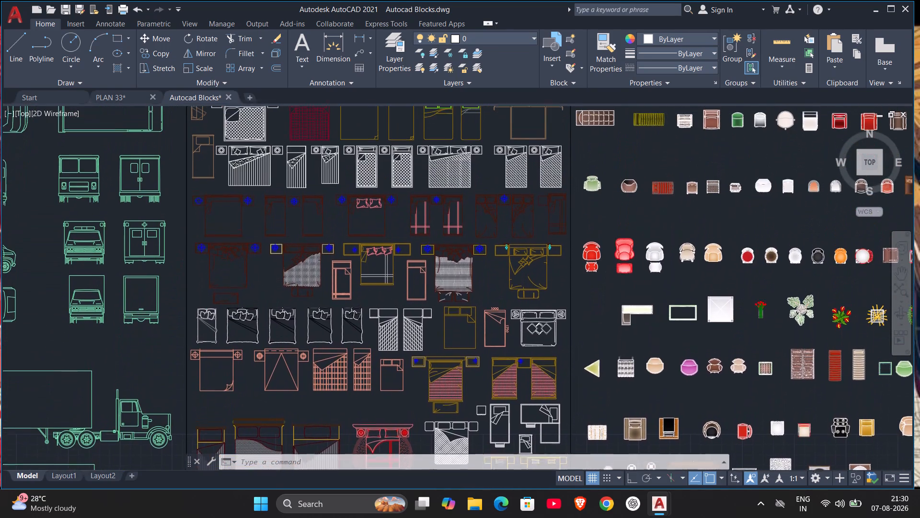
{"action": "middle_click_drag", "start_coordinate": [405, 517], "coordinate": [395, 496]}
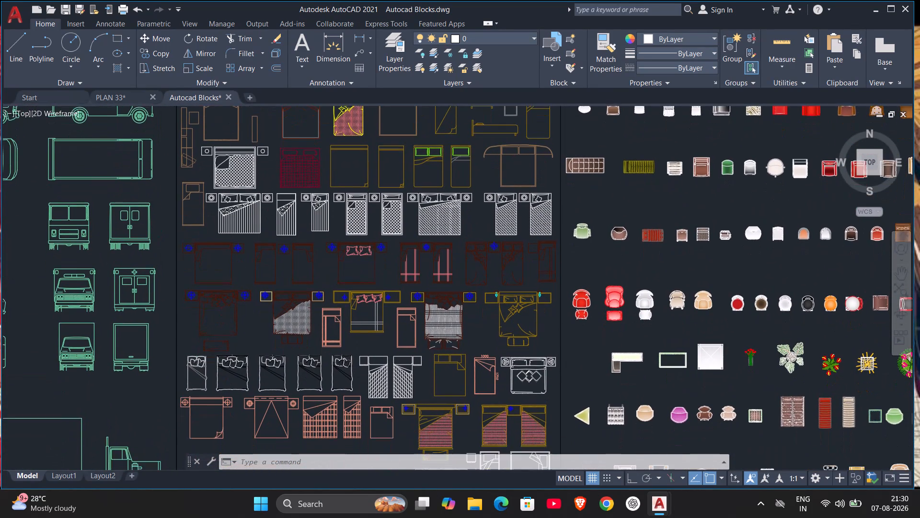
{"action": "middle_click_drag", "start_coordinate": [395, 496], "coordinate": [395, 468]}
{"action": "scroll", "coordinate": [476, 309], "scroll_direction": "up", "scroll_amount": 2}
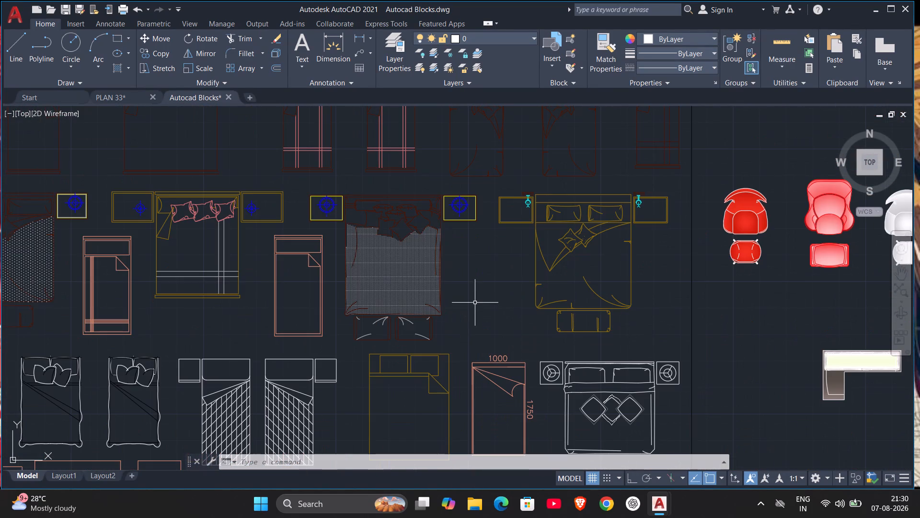
{"action": "scroll", "coordinate": [485, 255], "scroll_direction": "down", "scroll_amount": 2}
{"action": "middle_click_drag", "start_coordinate": [458, 314], "coordinate": [466, 276]}
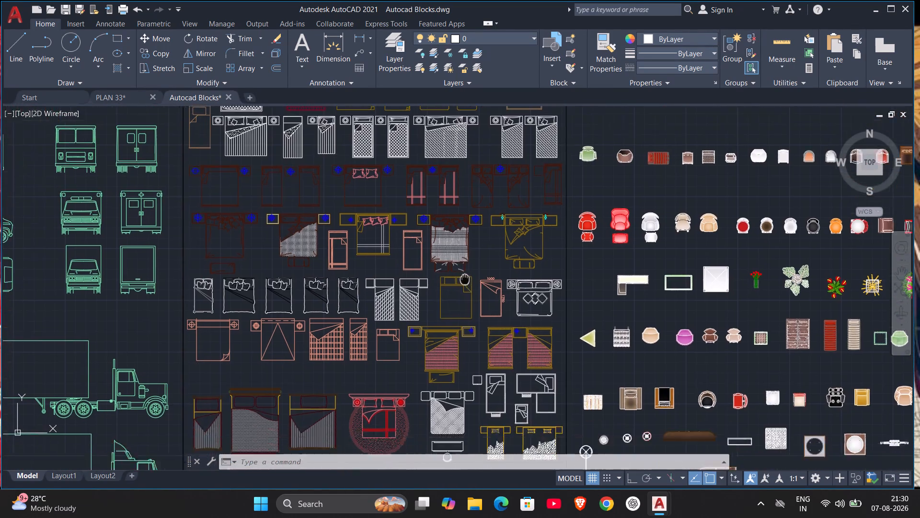
{"action": "middle_click_drag", "start_coordinate": [466, 276], "coordinate": [534, 153]}
{"action": "scroll", "coordinate": [430, 232], "scroll_direction": "up", "scroll_amount": 1}
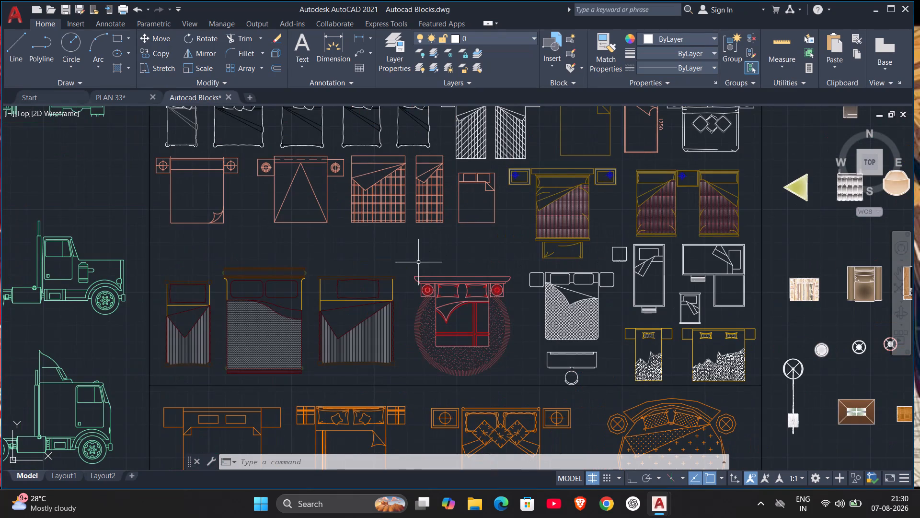
Copy the red double bed with the round rug from Autocad Blocks.dwg into Bedroom 2 of PLAN 33.
{"action": "left_click_drag", "start_coordinate": [402, 265], "coordinate": [407, 270]}
{"action": "left_click", "coordinate": [529, 389]}
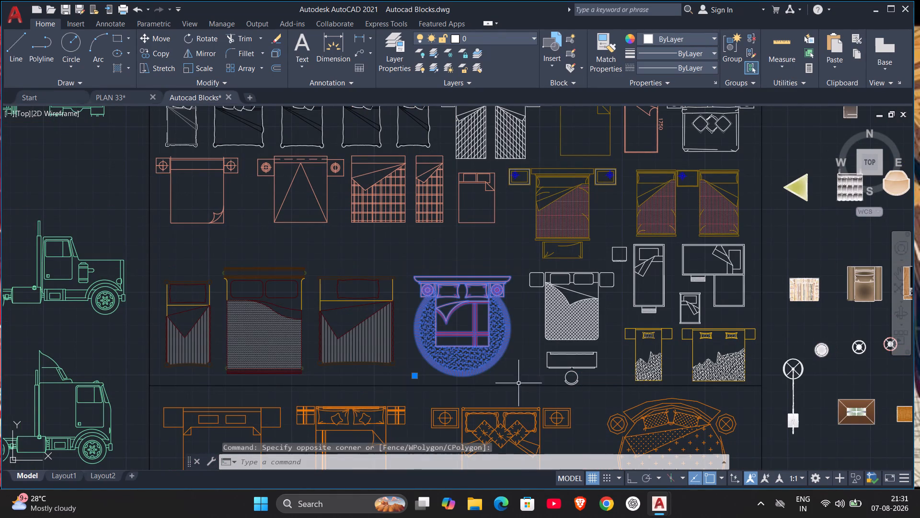
{"action": "key", "text": "ctrl+c"}
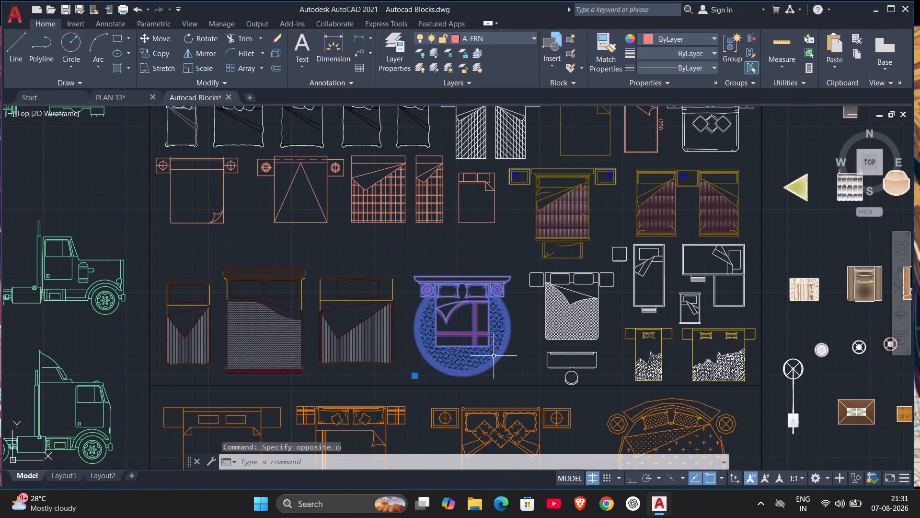
{"action": "left_click", "coordinate": [116, 92]}
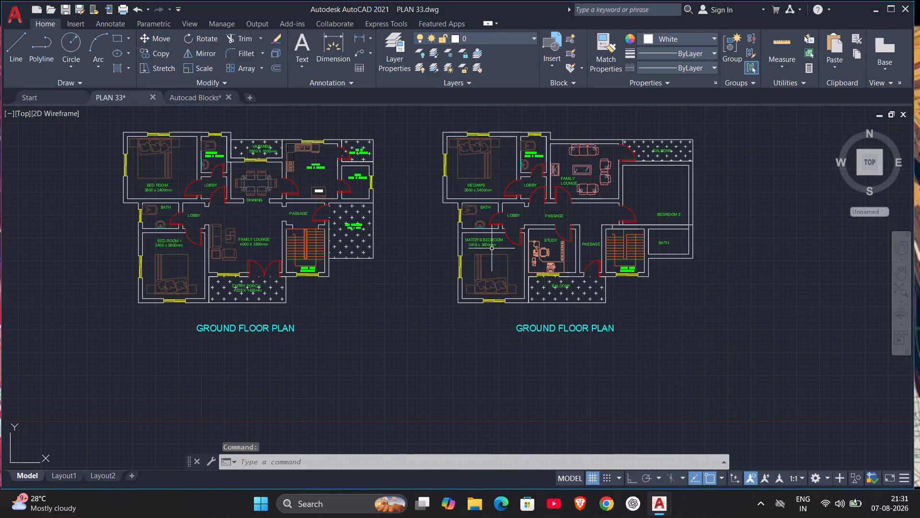
{"action": "scroll", "coordinate": [650, 195], "scroll_direction": "up", "scroll_amount": 2}
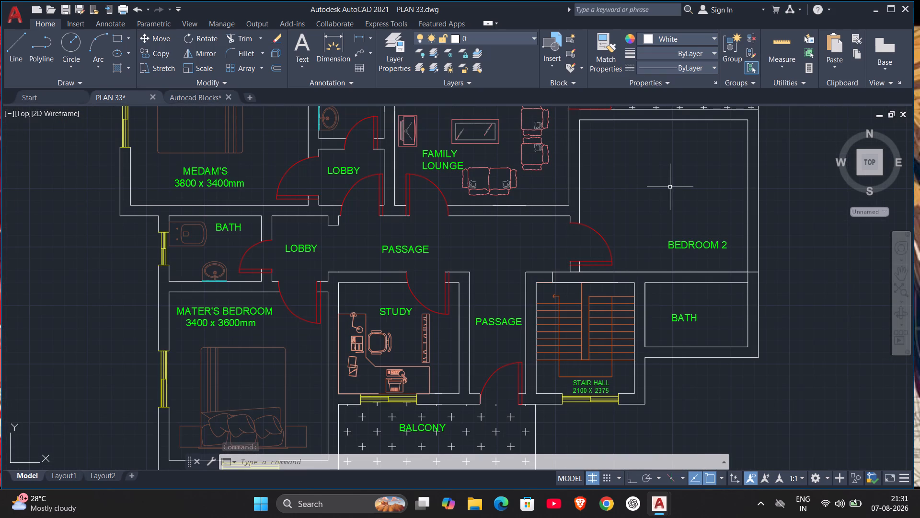
{"action": "key", "text": "ctrl+v"}
{"action": "left_click", "coordinate": [661, 190]}
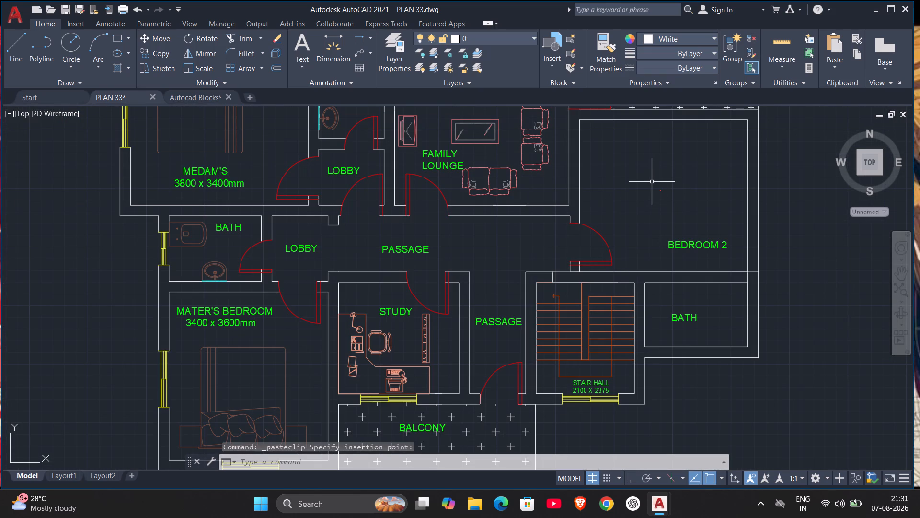
Scale up the tiny pasted bed from its headboard's upper-left corner until it spans about half of Bedroom 2's width.
{"action": "left_click", "coordinate": [652, 182]}
{"action": "left_click", "coordinate": [701, 216]}
{"action": "scroll", "coordinate": [678, 200], "scroll_direction": "up", "scroll_amount": 4}
{"action": "middle_click_drag", "start_coordinate": [678, 200], "coordinate": [678, 201]}
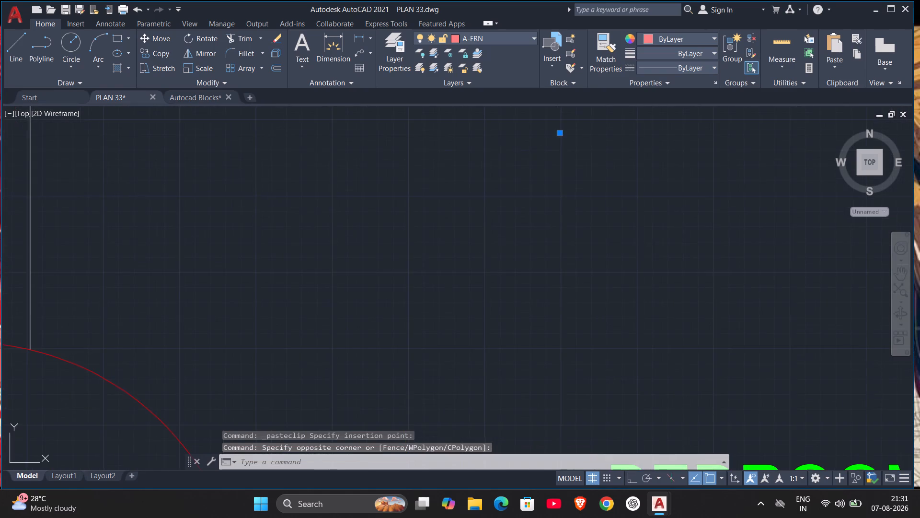
{"action": "middle_click_drag", "start_coordinate": [678, 201], "coordinate": [691, 323]}
{"action": "scroll", "coordinate": [691, 323], "scroll_direction": "up", "scroll_amount": 1}
{"action": "scroll", "coordinate": [581, 271], "scroll_direction": "up", "scroll_amount": 2}
{"action": "middle_click_drag", "start_coordinate": [577, 269], "coordinate": [683, 372]}
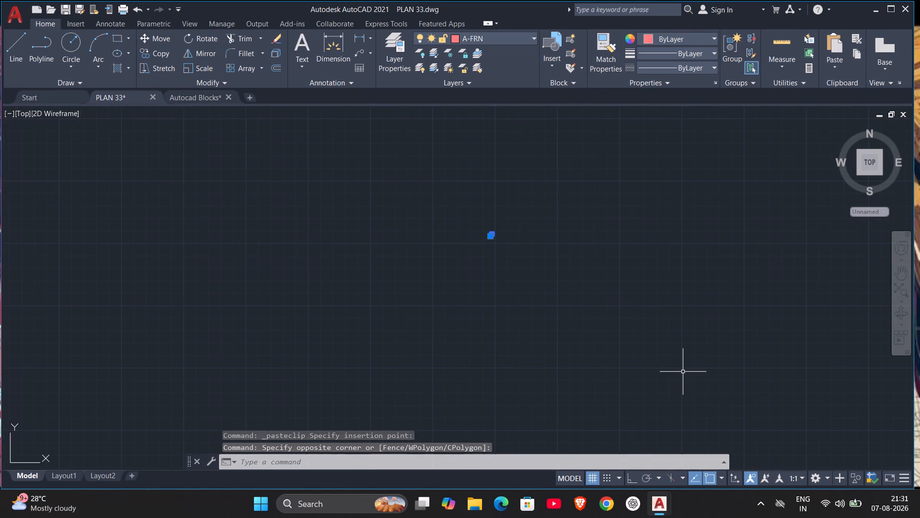
{"action": "type", "text": "SC"}
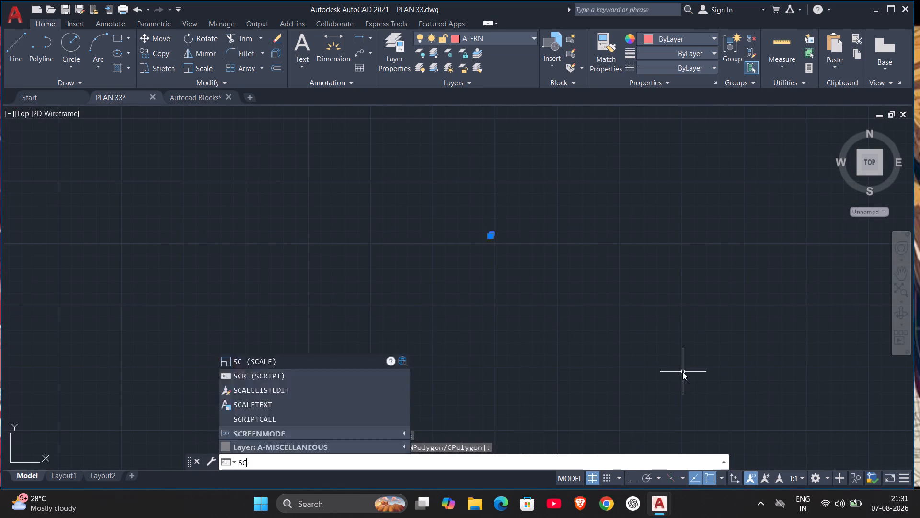
{"action": "key", "text": "Return"}
{"action": "scroll", "coordinate": [489, 226], "scroll_direction": "up", "scroll_amount": 4}
{"action": "scroll", "coordinate": [516, 286], "scroll_direction": "up", "scroll_amount": 3}
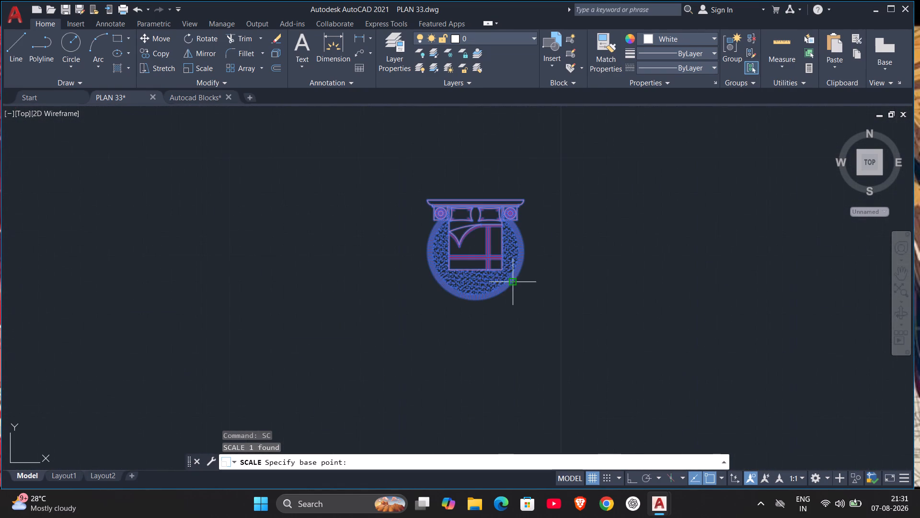
{"action": "left_click", "coordinate": [431, 202]}
{"action": "scroll", "coordinate": [364, 180], "scroll_direction": "down", "scroll_amount": 7}
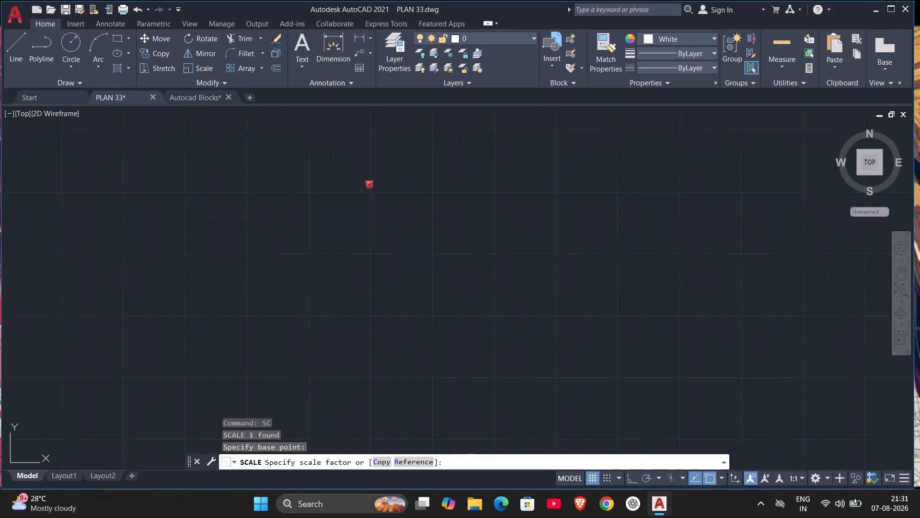
{"action": "scroll", "coordinate": [357, 182], "scroll_direction": "down", "scroll_amount": 7}
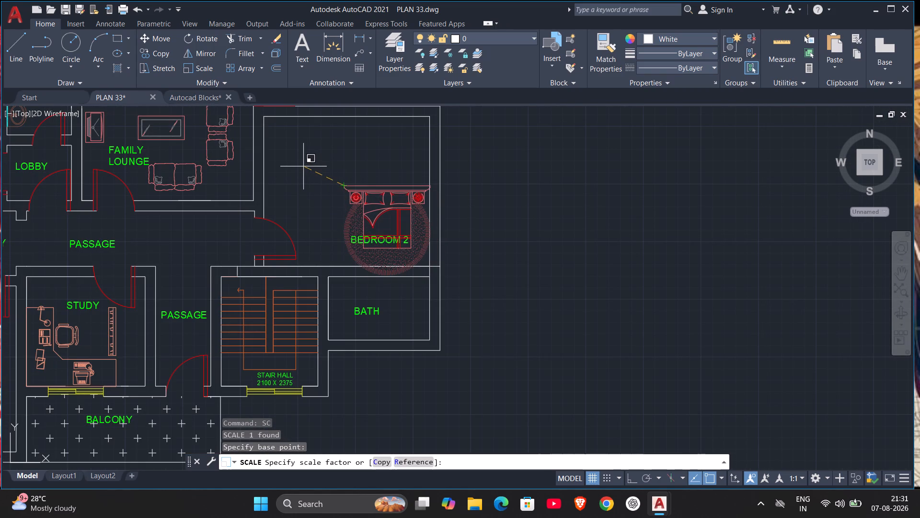
{"action": "left_click", "coordinate": [308, 165]}
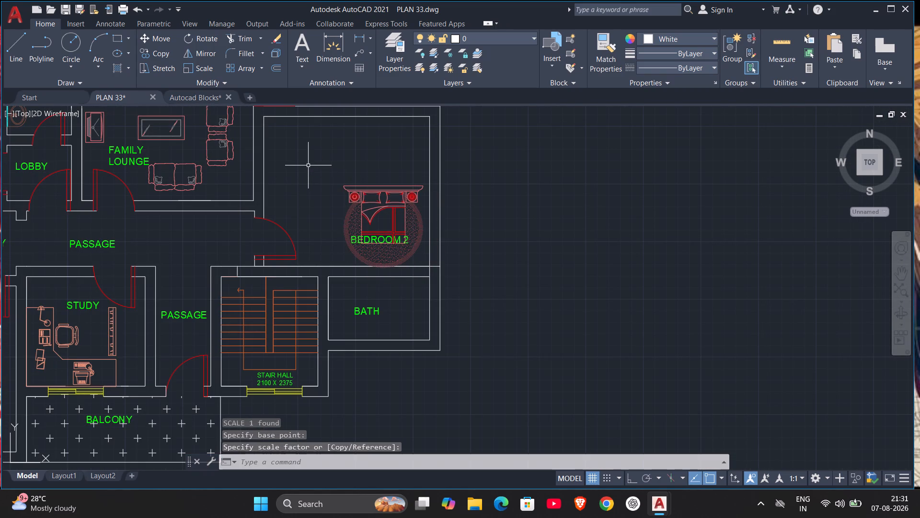
Move the bed up and left to the middle of Bedroom 2, above the room label.
{"action": "left_click", "coordinate": [367, 194]}
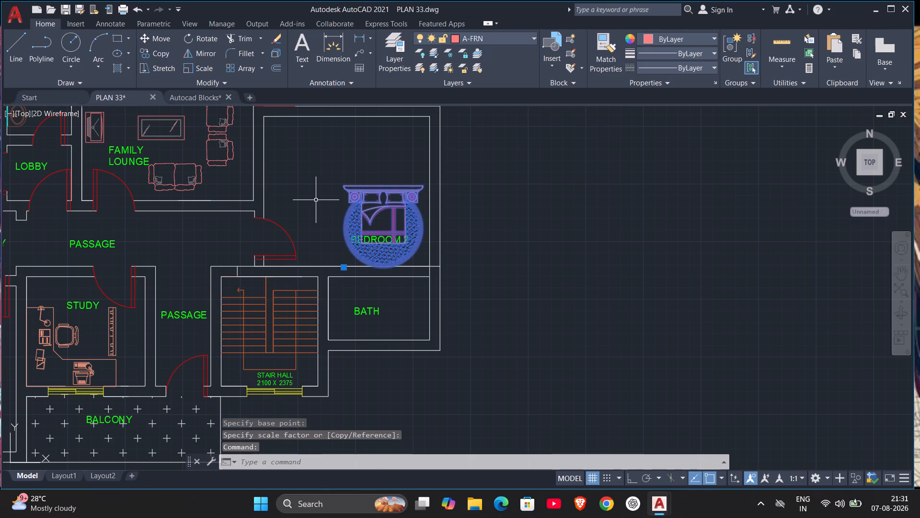
{"action": "key", "text": "m"}
{"action": "key", "text": "Return"}
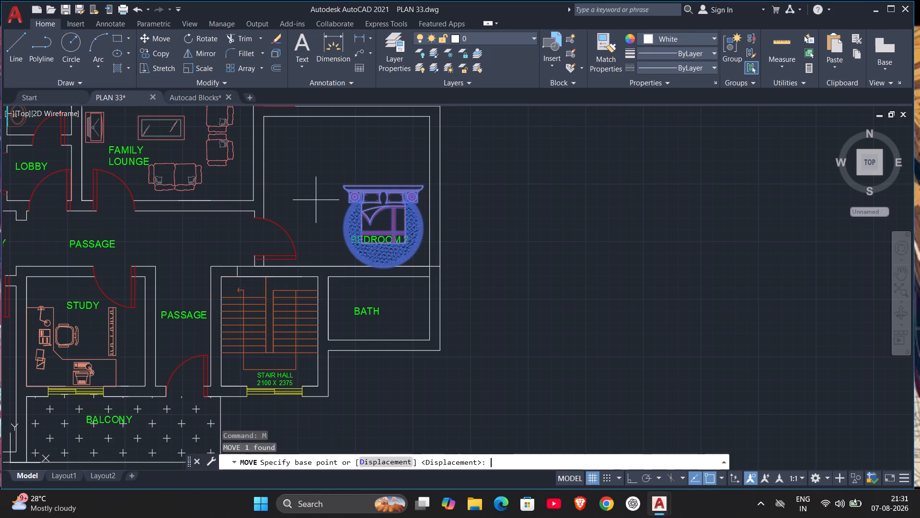
{"action": "left_click", "coordinate": [379, 212]}
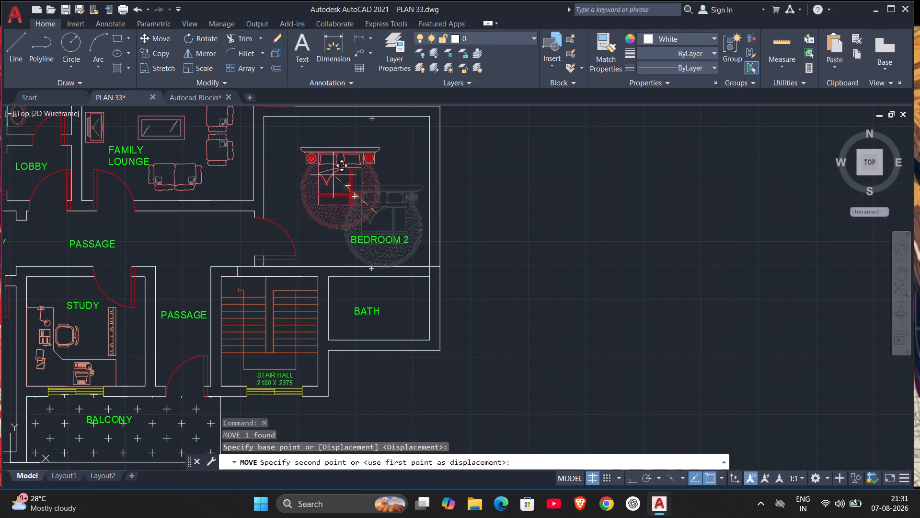
{"action": "left_click", "coordinate": [337, 183]}
Rotate the Bedroom 2 bed a quarter turn clockwise with Ortho on, so its headboard faces the room's east wall.
{"action": "left_click", "coordinate": [314, 164]}
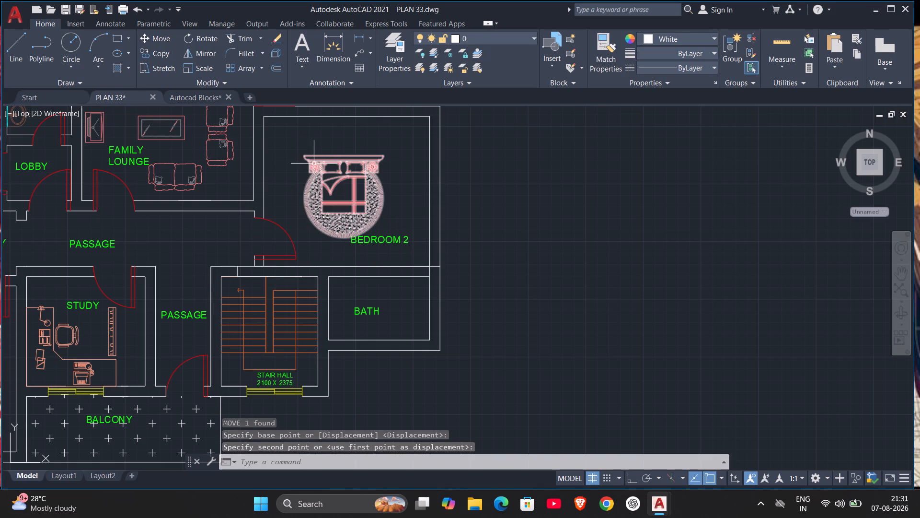
{"action": "type", "text": "RP"}
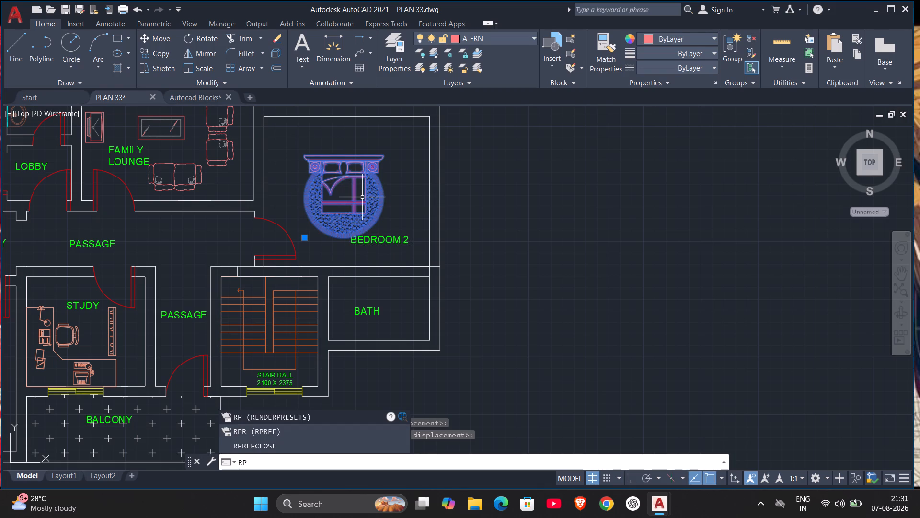
{"action": "key", "text": "BackSpace"}
{"action": "key", "text": "o"}
{"action": "key", "text": "Return"}
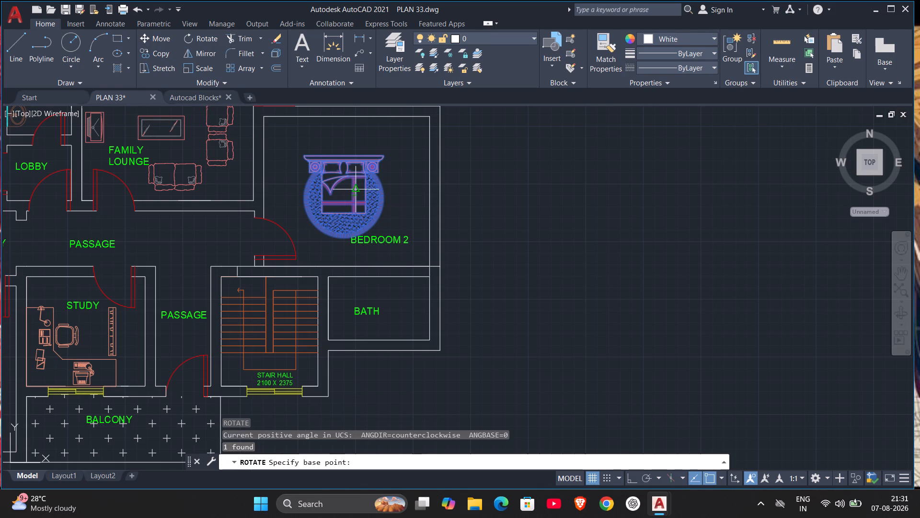
{"action": "left_click", "coordinate": [344, 173]}
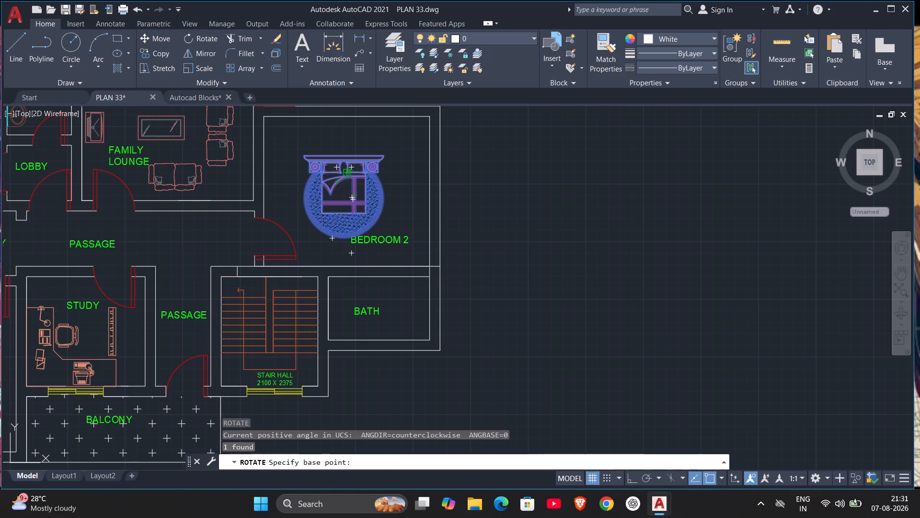
{"action": "key", "text": "F8"}
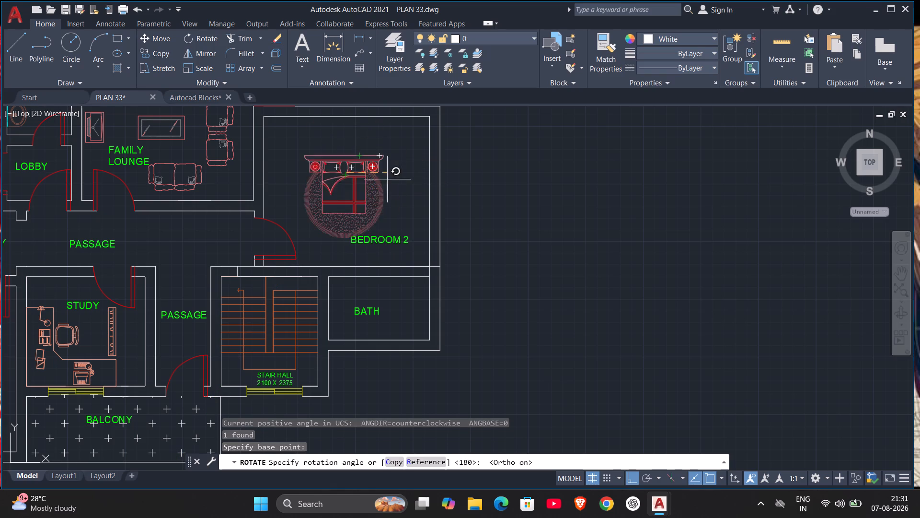
{"action": "left_click", "coordinate": [359, 233]}
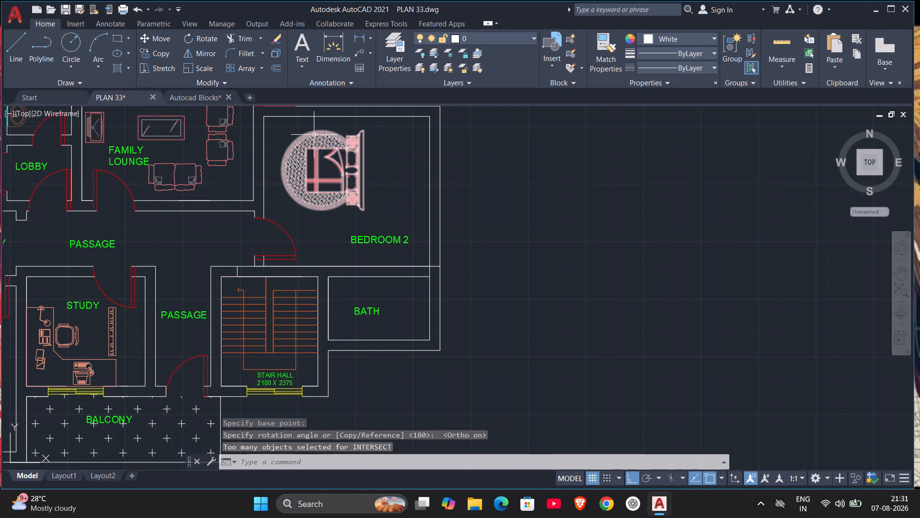
Move the bed by the middle of its headboard's back edge onto the inner face of Bedroom 2's east wall, with Ortho off.
{"action": "left_click", "coordinate": [313, 152]}
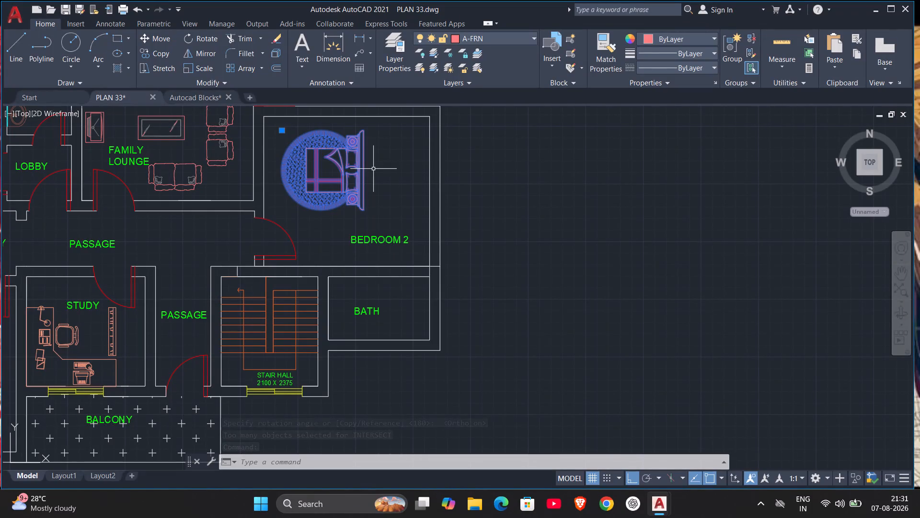
{"action": "type", "text": "MO"}
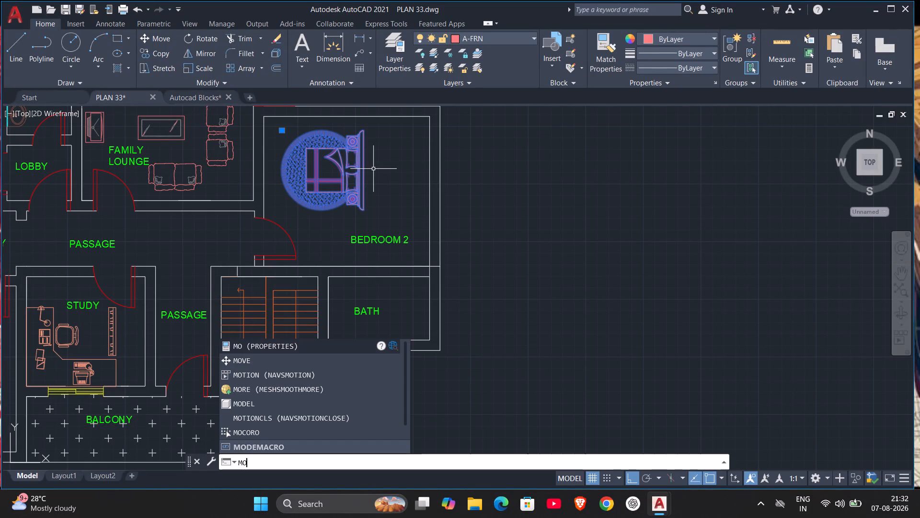
{"action": "key", "text": "BackSpace"}
{"action": "key", "text": "Return"}
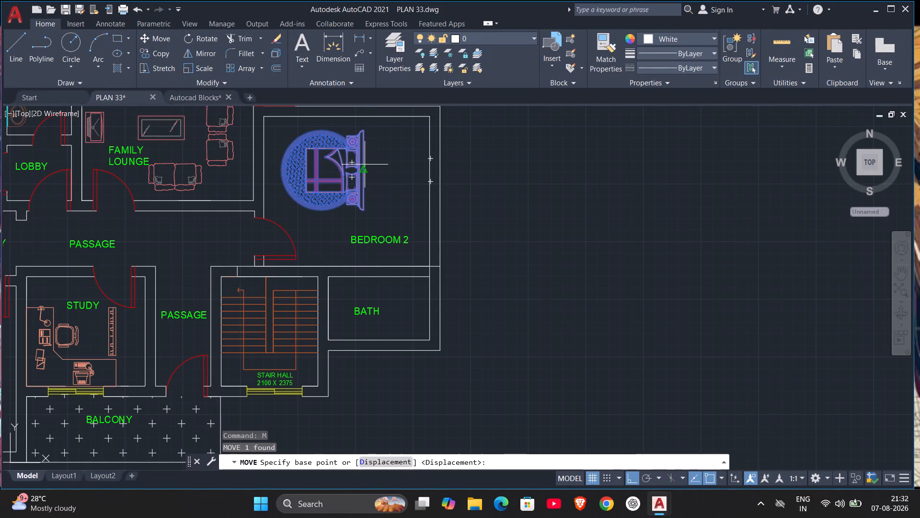
{"action": "left_click", "coordinate": [363, 168]}
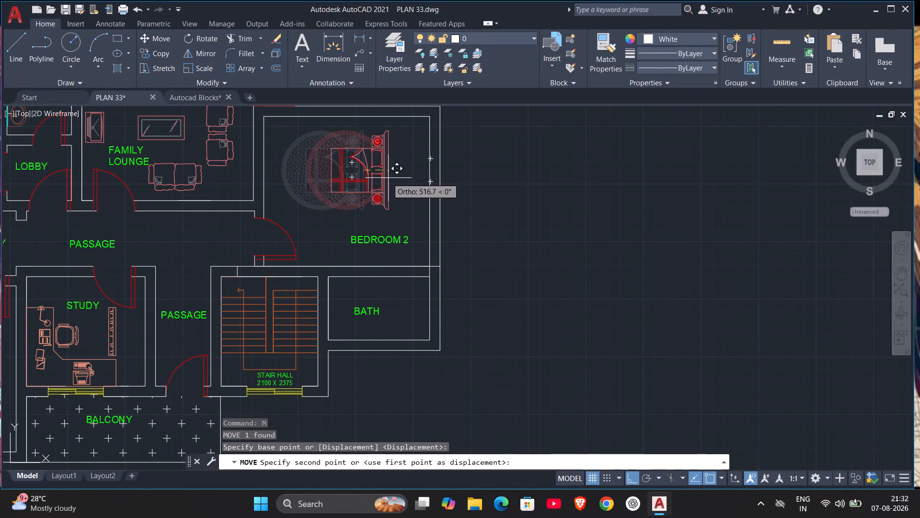
{"action": "key", "text": "F8"}
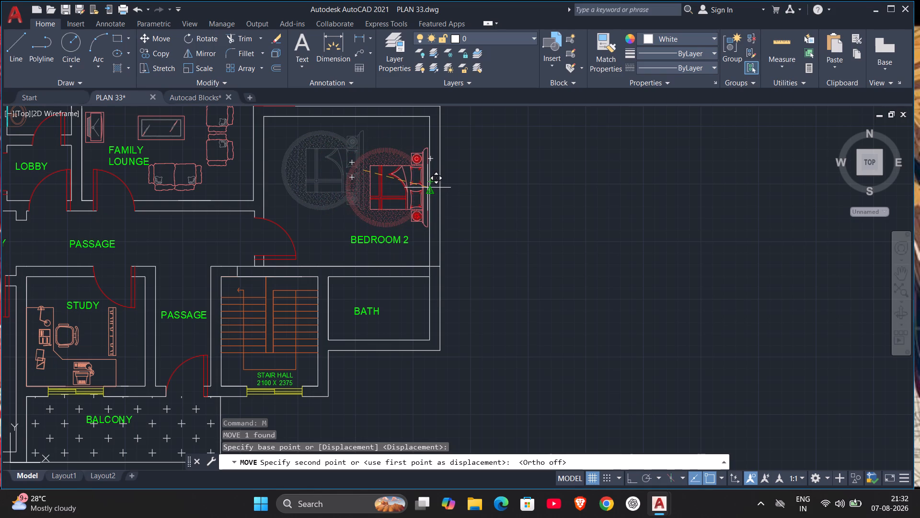
{"action": "left_click", "coordinate": [427, 188]}
Scale up the bed from the middle of its headboard's back edge until the headboard spans about four-fifths of Bedroom 2's east wall.
{"action": "left_click", "coordinate": [404, 183]}
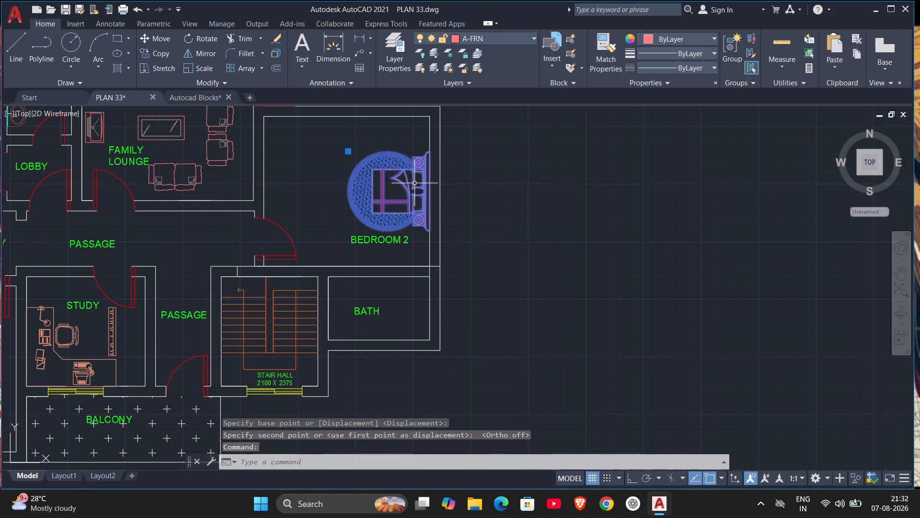
{"action": "type", "text": "SC"}
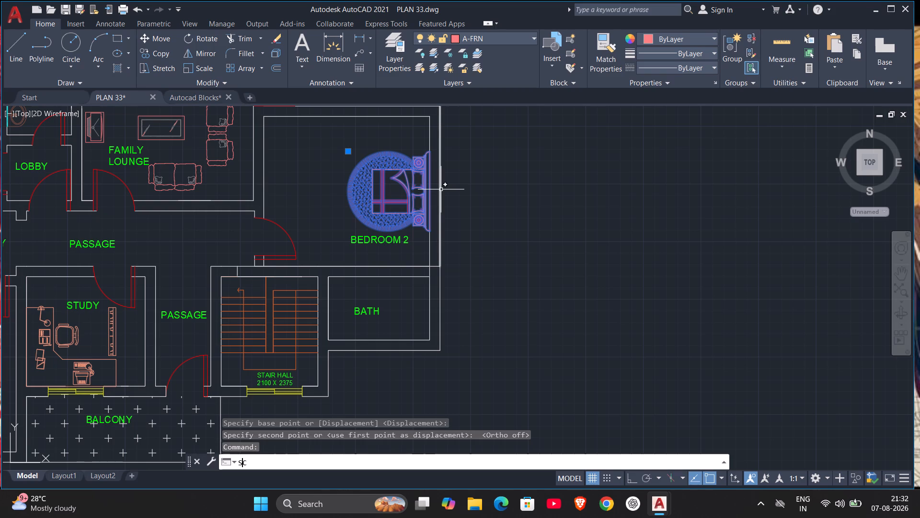
{"action": "key", "text": "Return"}
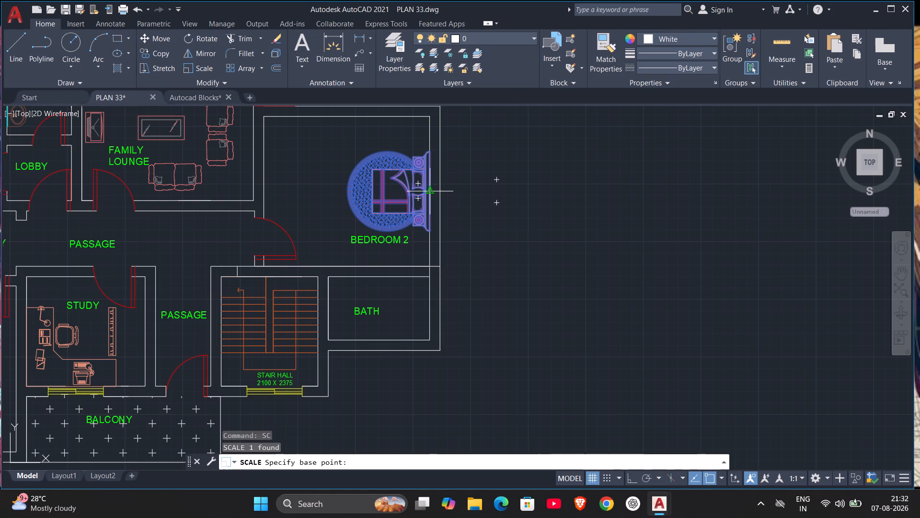
{"action": "left_click", "coordinate": [429, 191]}
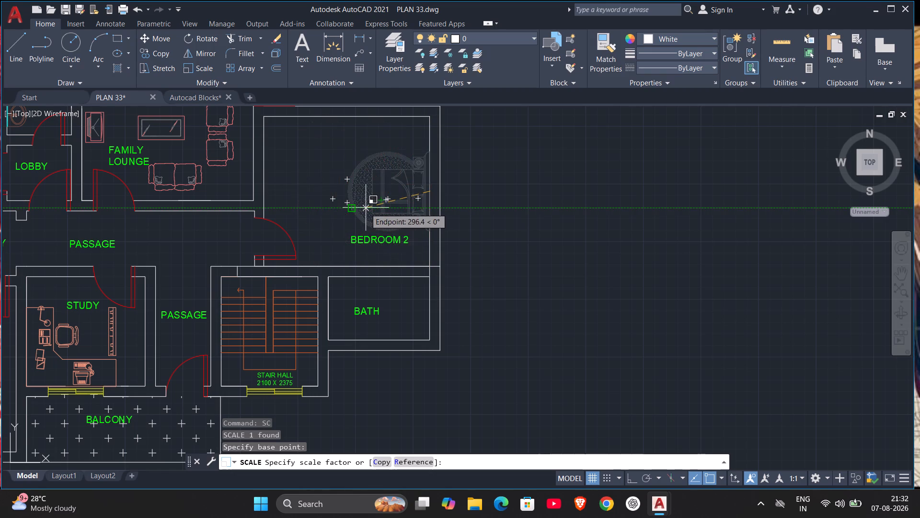
{"action": "left_click", "coordinate": [369, 207]}
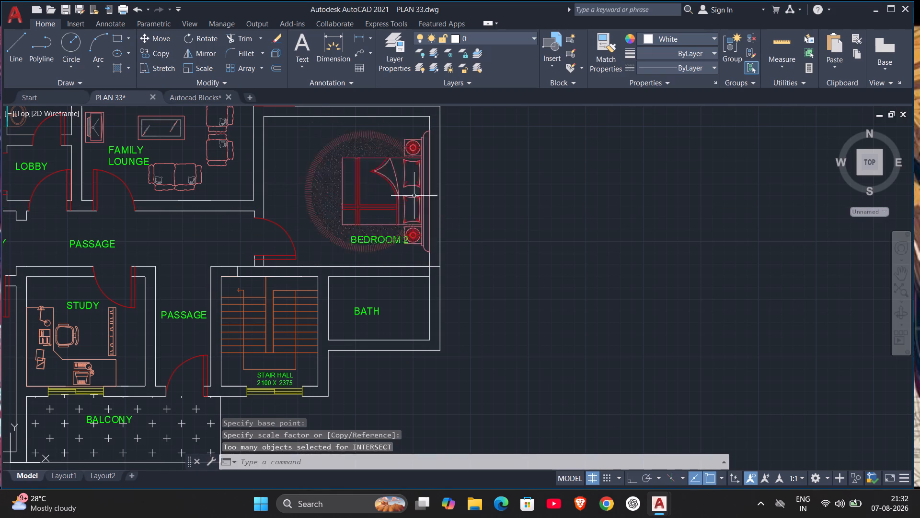
{"action": "scroll", "coordinate": [417, 196], "scroll_direction": "down", "scroll_amount": 1}
{"action": "scroll", "coordinate": [457, 209], "scroll_direction": "down", "scroll_amount": 1}
{"action": "scroll", "coordinate": [426, 203], "scroll_direction": "up", "scroll_amount": 2}
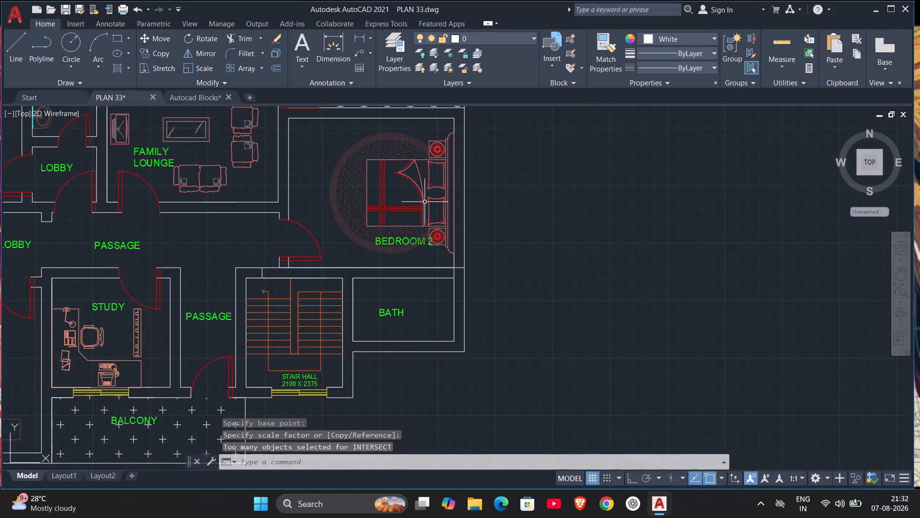
{"action": "left_click", "coordinate": [415, 165]}
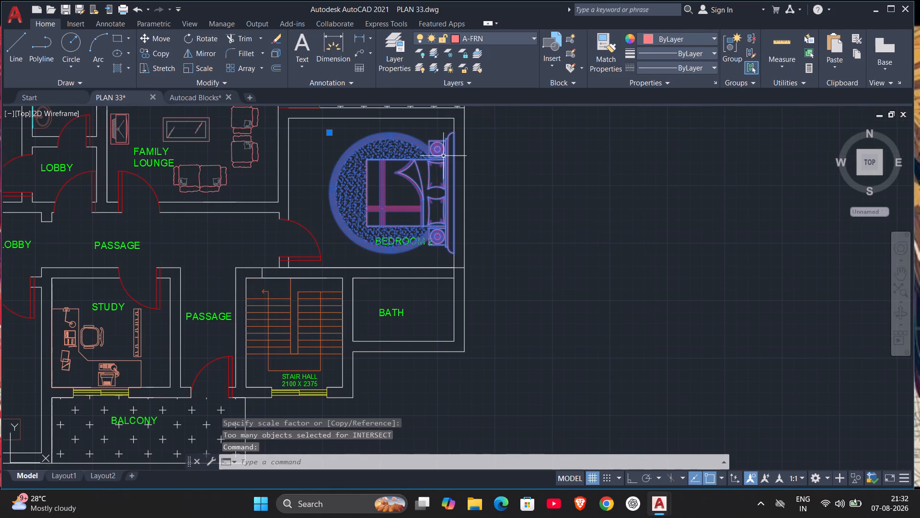
{"action": "key", "text": "Escape"}
Browse the bed, table, rug and sofa blocks in Autocad Blocks.dwg for more furniture for the plan.
{"action": "scroll", "coordinate": [489, 189], "scroll_direction": "down", "scroll_amount": 2}
{"action": "scroll", "coordinate": [490, 203], "scroll_direction": "up", "scroll_amount": 1}
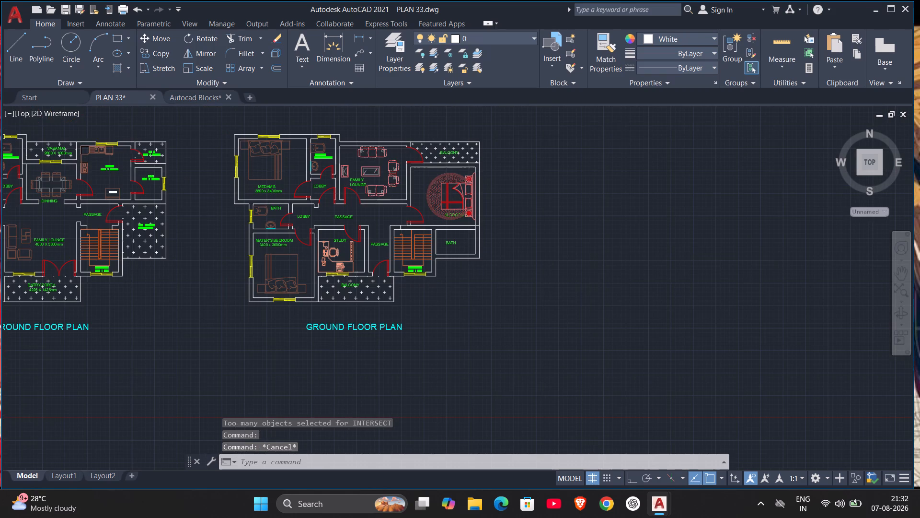
{"action": "left_click", "coordinate": [198, 94]}
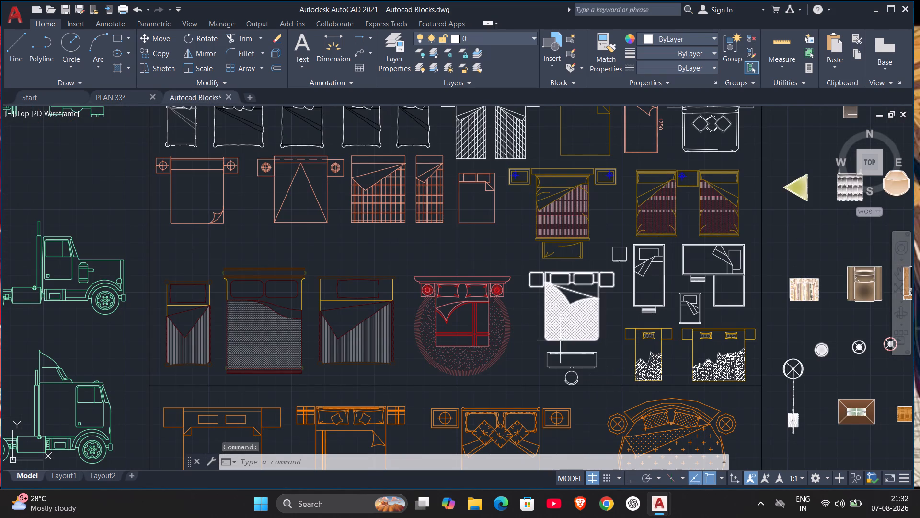
{"action": "scroll", "coordinate": [549, 309], "scroll_direction": "down", "scroll_amount": 2}
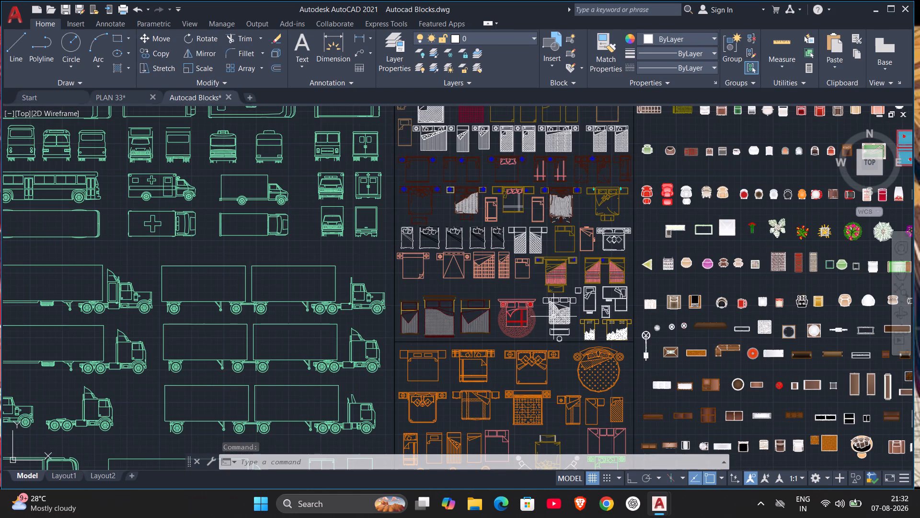
{"action": "scroll", "coordinate": [553, 317], "scroll_direction": "up", "scroll_amount": 1}
{"action": "middle_click_drag", "start_coordinate": [549, 300], "coordinate": [540, 340]}
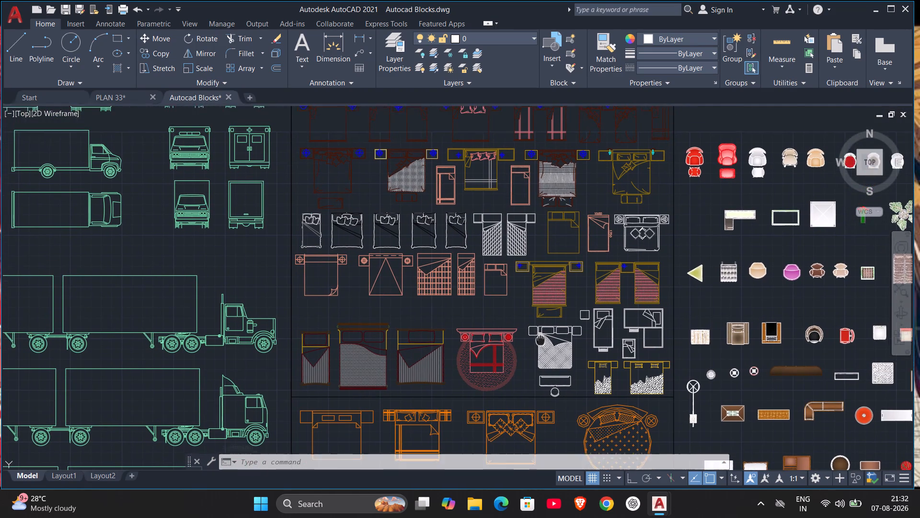
{"action": "middle_click_drag", "start_coordinate": [540, 340], "coordinate": [526, 500]}
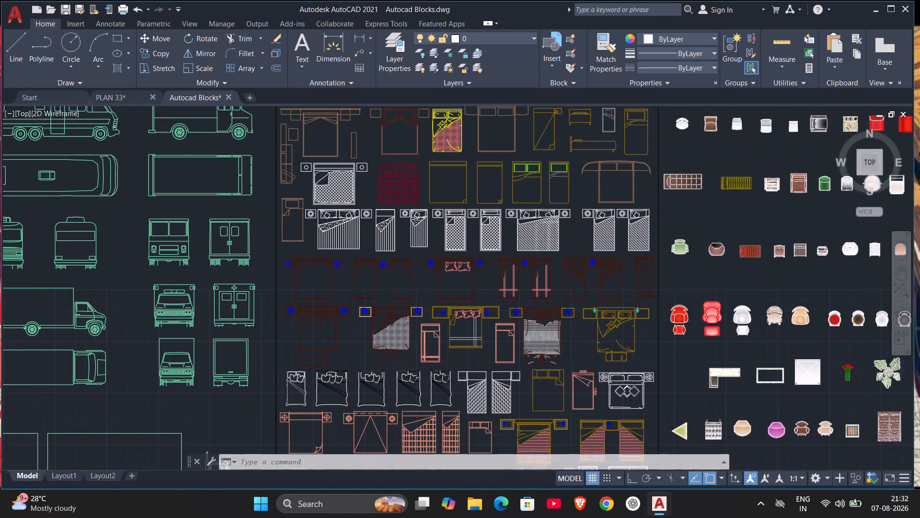
{"action": "middle_click_drag", "start_coordinate": [526, 500], "coordinate": [529, 517]}
{"action": "middle_click_drag", "start_coordinate": [551, 264], "coordinate": [531, 398]}
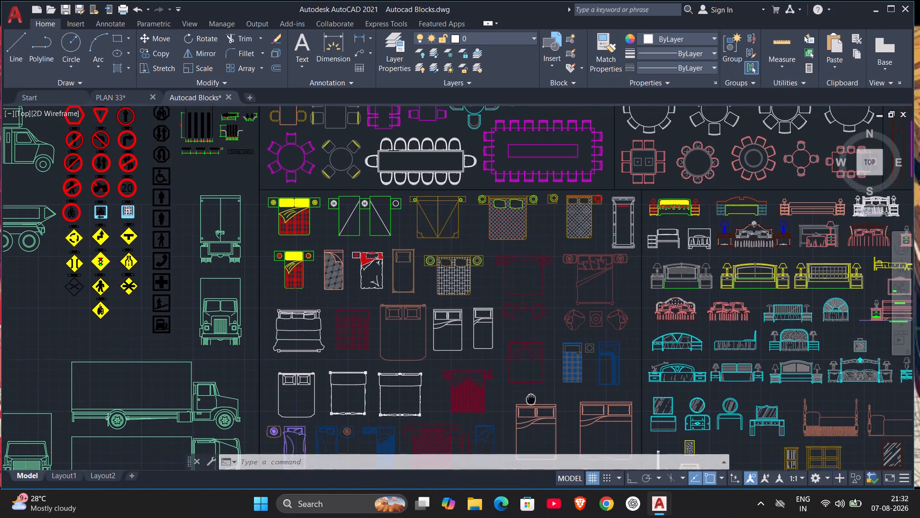
{"action": "middle_click_drag", "start_coordinate": [531, 398], "coordinate": [542, 506]}
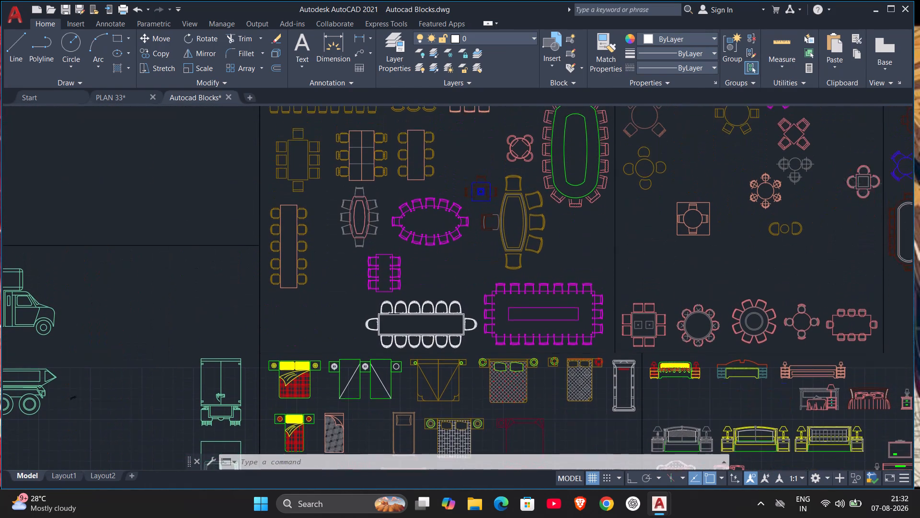
{"action": "middle_click_drag", "start_coordinate": [542, 506], "coordinate": [465, 74]}
{"action": "middle_click_drag", "start_coordinate": [496, 388], "coordinate": [477, 147]}
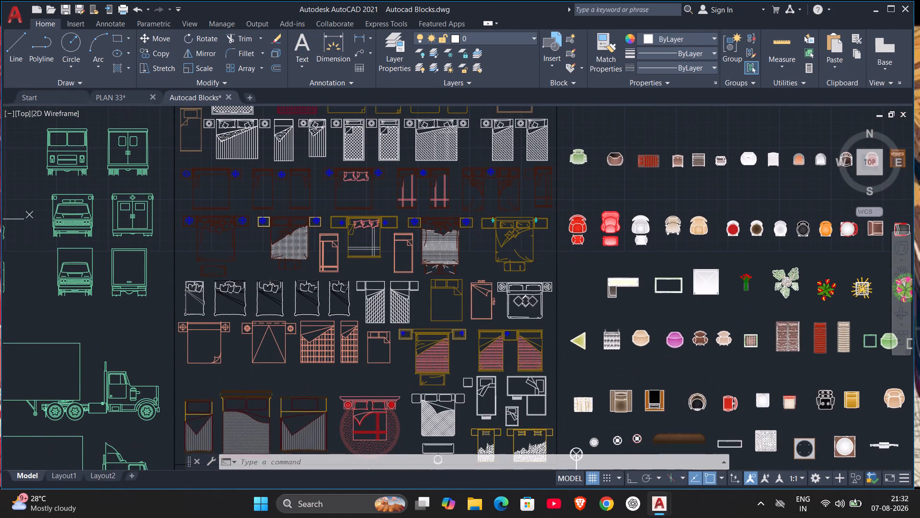
{"action": "middle_click_drag", "start_coordinate": [432, 414], "coordinate": [419, 99]}
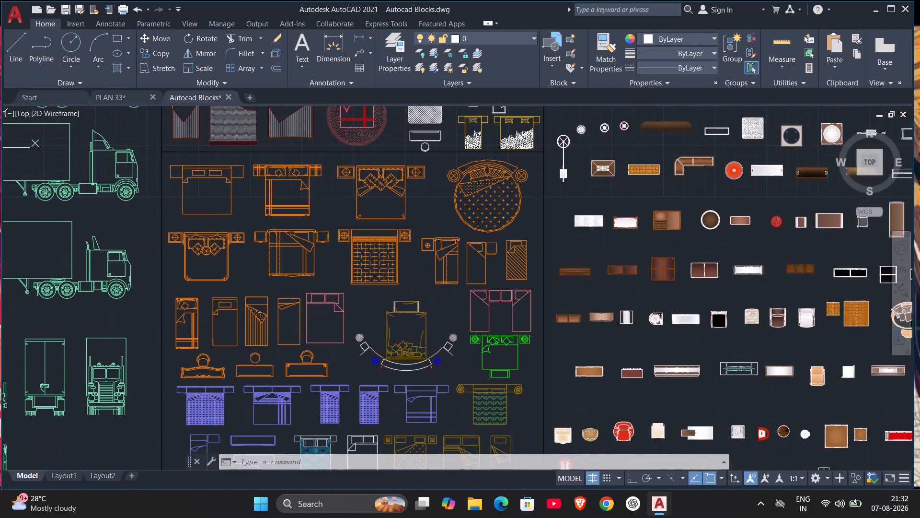
{"action": "middle_click_drag", "start_coordinate": [419, 99], "coordinate": [419, 94]}
{"action": "middle_click_drag", "start_coordinate": [467, 288], "coordinate": [458, 201]}
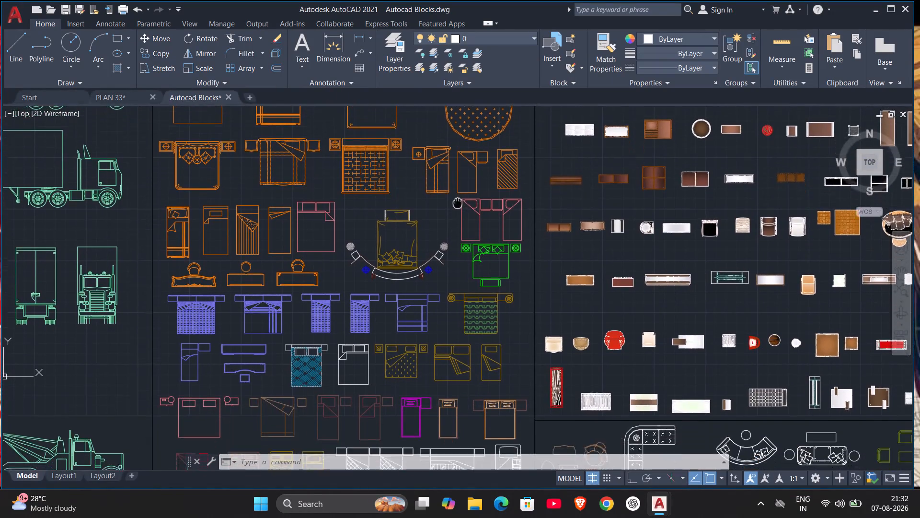
{"action": "middle_click_drag", "start_coordinate": [458, 201], "coordinate": [458, 60]}
{"action": "middle_click_drag", "start_coordinate": [535, 360], "coordinate": [521, 24]}
{"action": "middle_click_drag", "start_coordinate": [462, 305], "coordinate": [461, 195]}
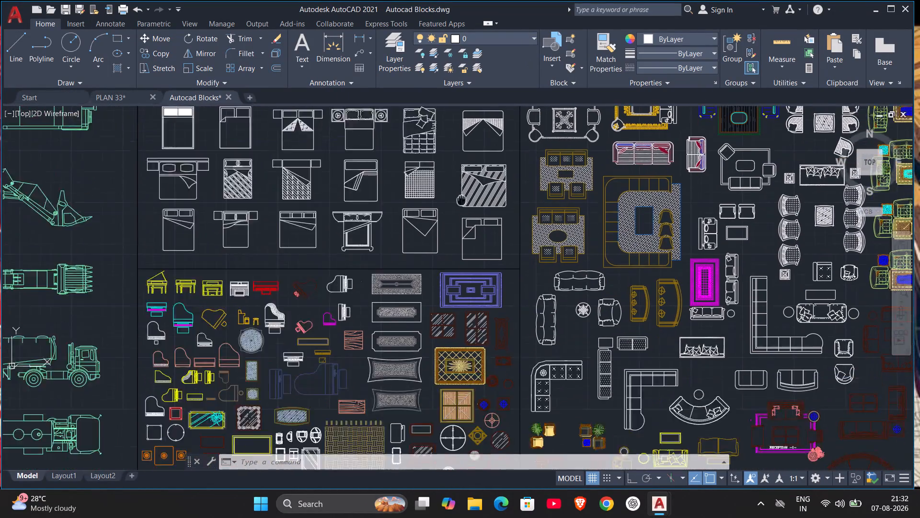
{"action": "middle_click_drag", "start_coordinate": [461, 195], "coordinate": [494, 63]}
{"action": "middle_click_drag", "start_coordinate": [470, 259], "coordinate": [469, 177]}
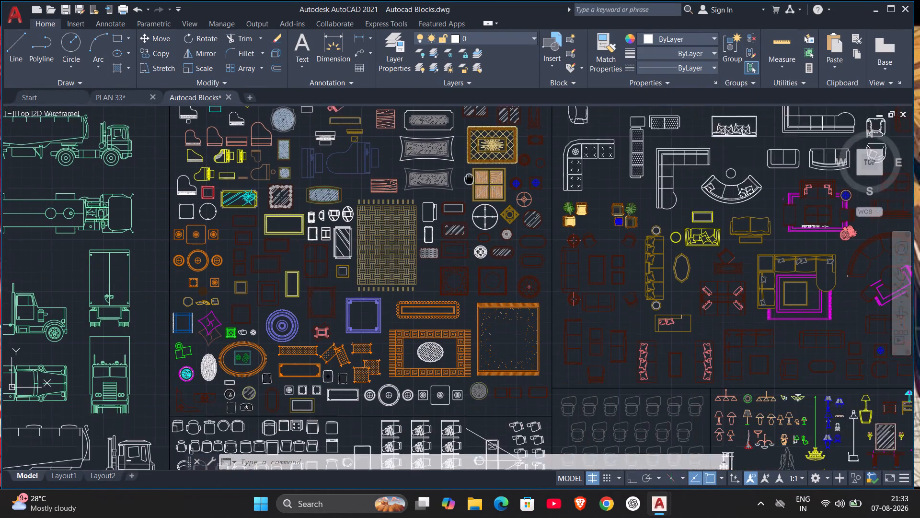
{"action": "middle_click_drag", "start_coordinate": [469, 177], "coordinate": [460, 498]}
{"action": "scroll", "coordinate": [457, 517], "scroll_direction": "up", "scroll_amount": 1}
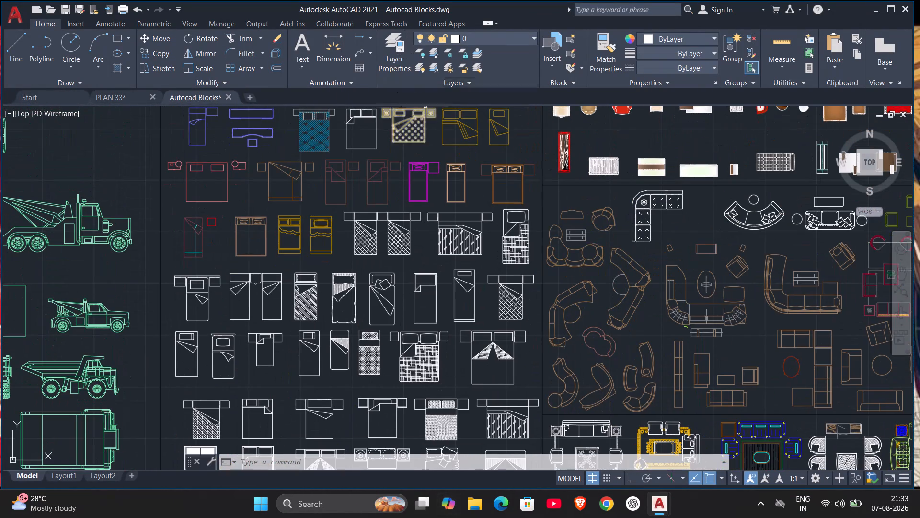
{"action": "middle_click_drag", "start_coordinate": [427, 129], "coordinate": [407, 353]}
{"action": "middle_click_drag", "start_coordinate": [360, 148], "coordinate": [392, 318]}
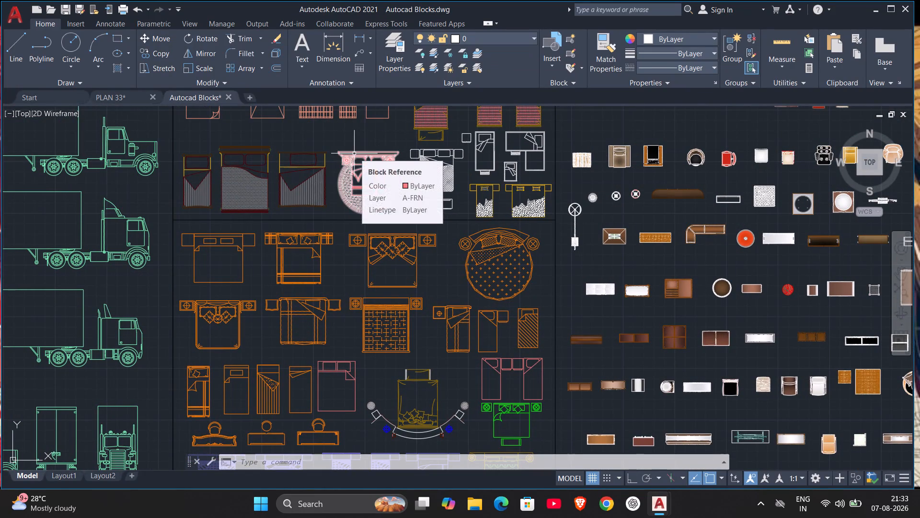
Switch to the PLAN 33 drawing.
{"action": "left_click", "coordinate": [136, 94]}
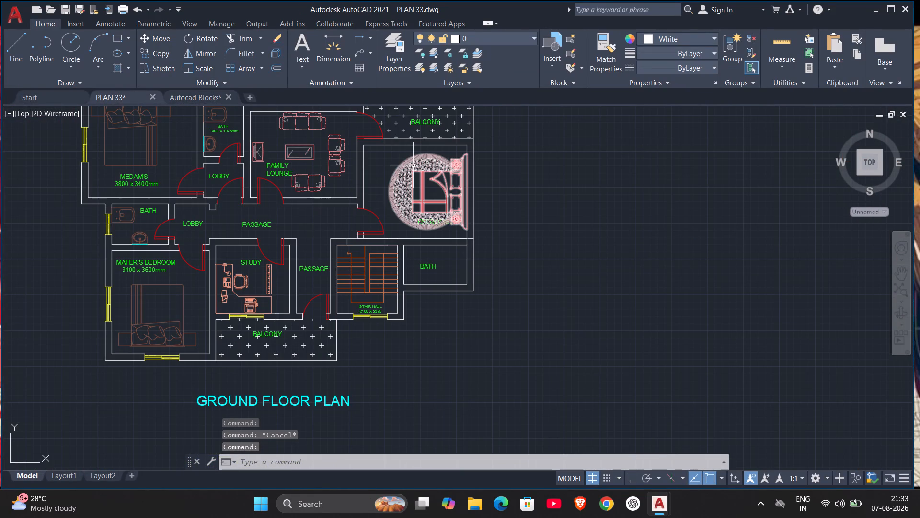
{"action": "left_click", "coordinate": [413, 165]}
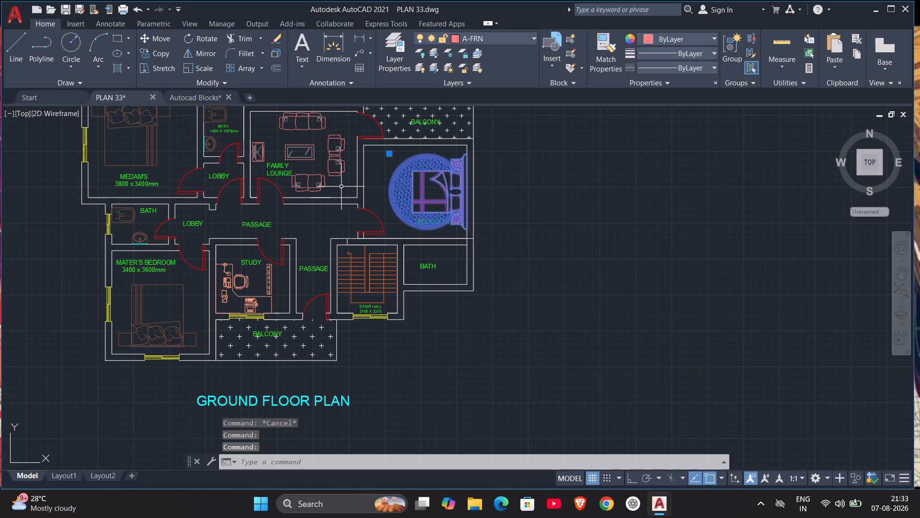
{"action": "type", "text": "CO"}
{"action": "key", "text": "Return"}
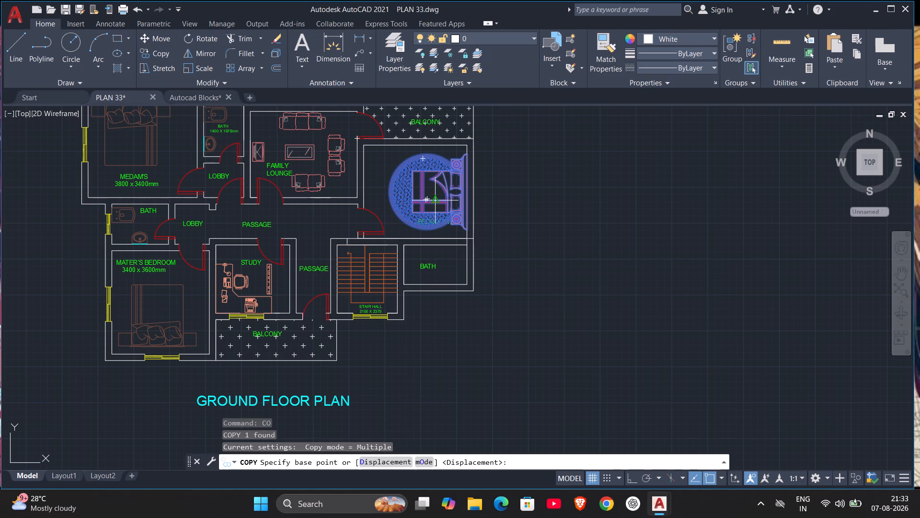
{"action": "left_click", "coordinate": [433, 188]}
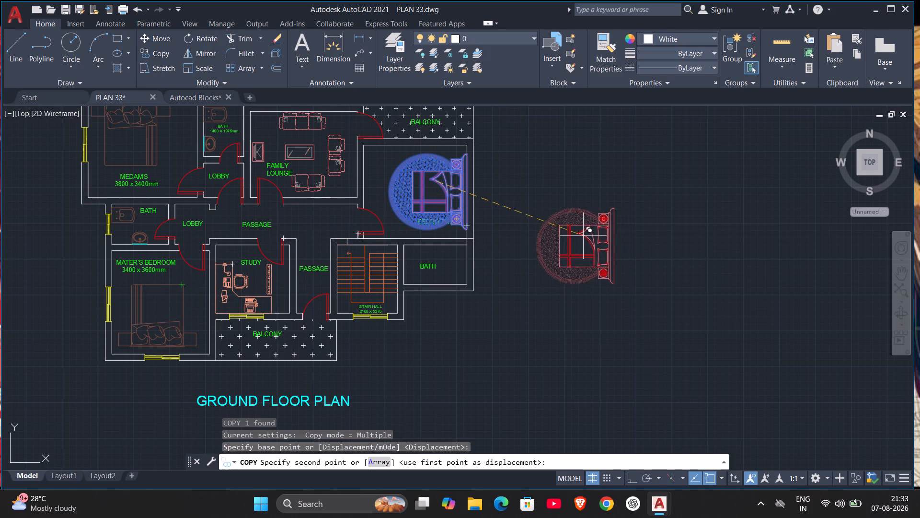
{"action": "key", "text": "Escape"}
Delete the existing bed from the Mater's Bedroom.
{"action": "left_click", "coordinate": [135, 337]}
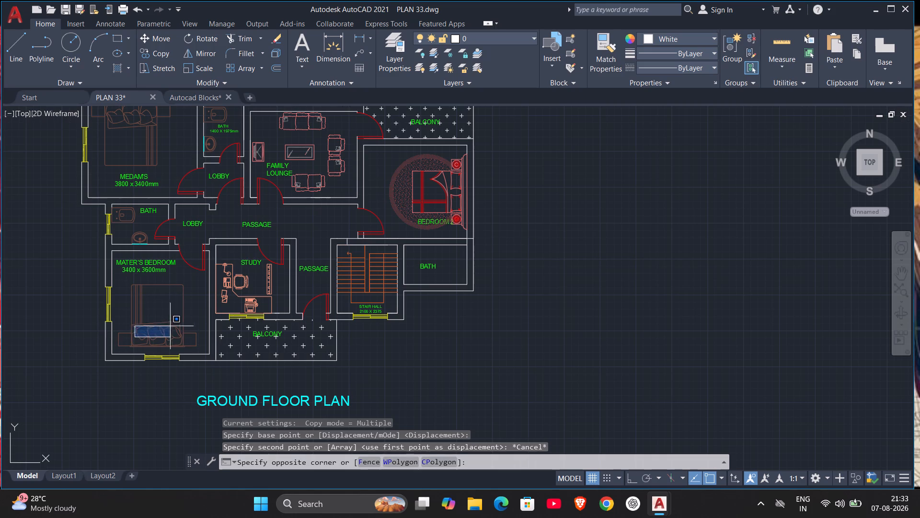
{"action": "key", "text": "Escape"}
{"action": "left_click", "coordinate": [160, 331]}
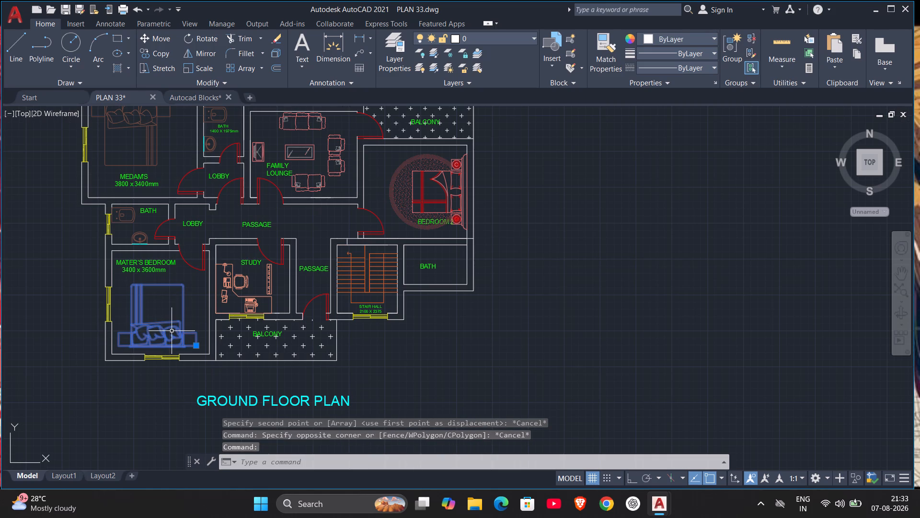
{"action": "key", "text": "Delete"}
Copy the bed with the round rug from Bedroom 2 into the emptied Mater's Bedroom.
{"action": "left_click", "coordinate": [425, 194]}
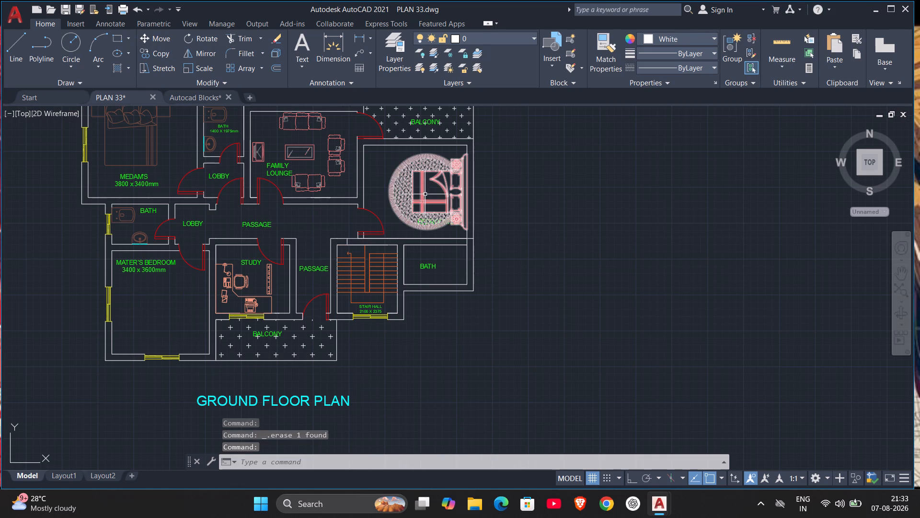
{"action": "type", "text": "CO"}
{"action": "key", "text": "Return"}
{"action": "left_click", "coordinate": [436, 189]}
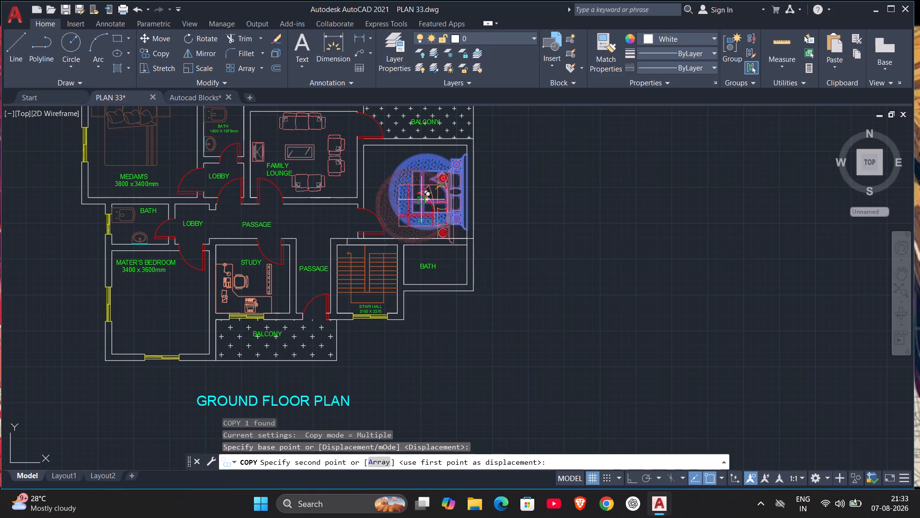
{"action": "left_click", "coordinate": [167, 308]}
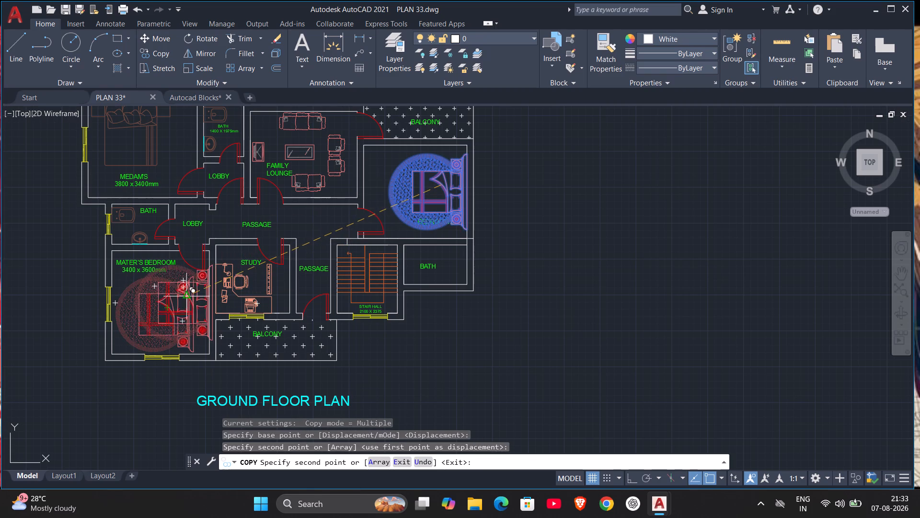
{"action": "key", "text": "Escape"}
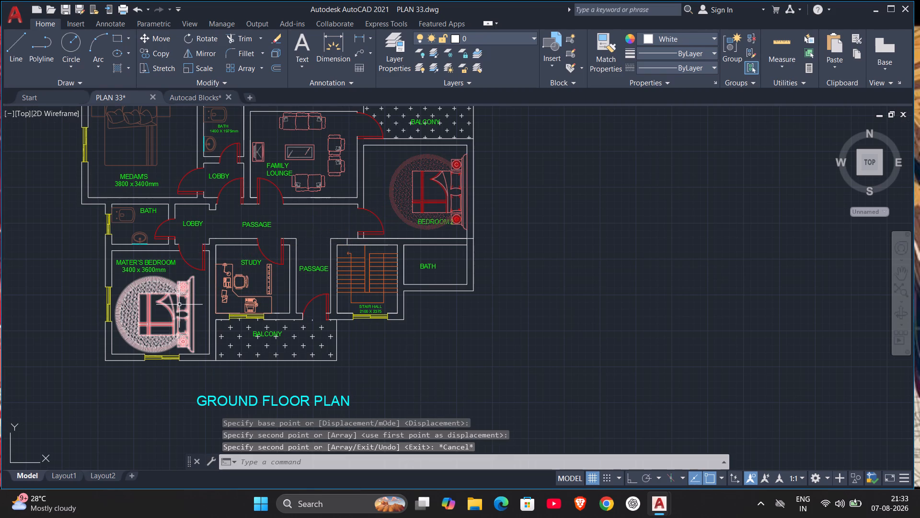
Rotate the copied Mater's Bedroom bed a quarter turn clockwise with Ortho on, so its headboard faces the south wall.
{"action": "left_click", "coordinate": [180, 311]}
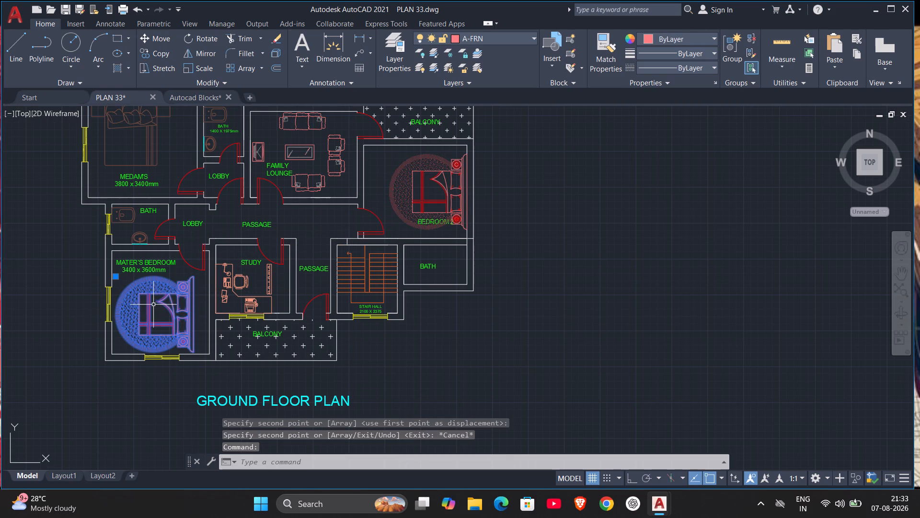
{"action": "key", "text": "r"}
{"action": "key", "text": "o"}
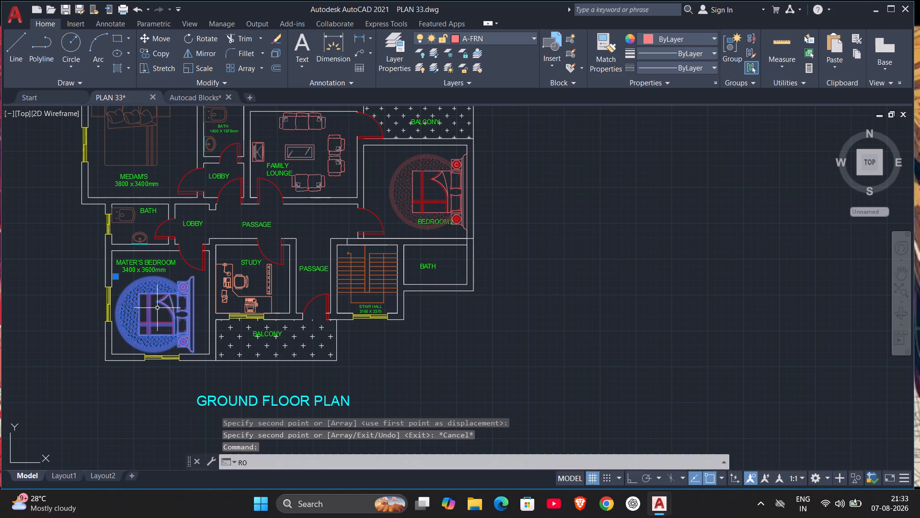
{"action": "key", "text": "Return"}
{"action": "left_click", "coordinate": [161, 312]}
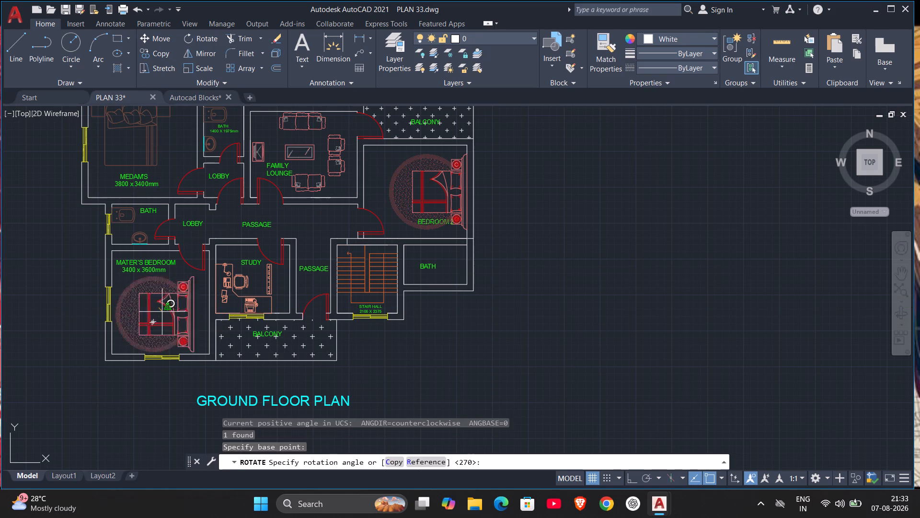
{"action": "key", "text": "F8"}
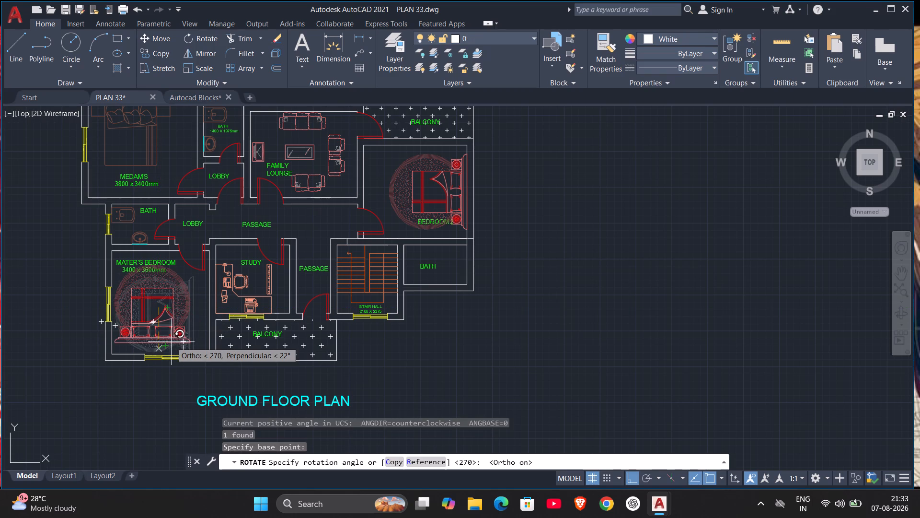
{"action": "left_click", "coordinate": [171, 342]}
Move the bed by the middle of its headboard's back edge to just short of the Mater's Bedroom south wall, with Ortho off.
{"action": "left_click", "coordinate": [155, 334]}
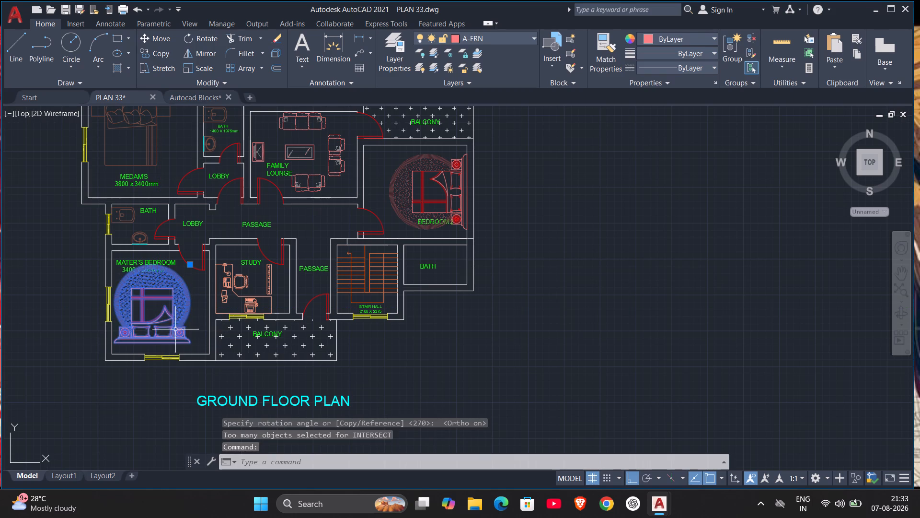
{"action": "key", "text": "m"}
{"action": "key", "text": "Return"}
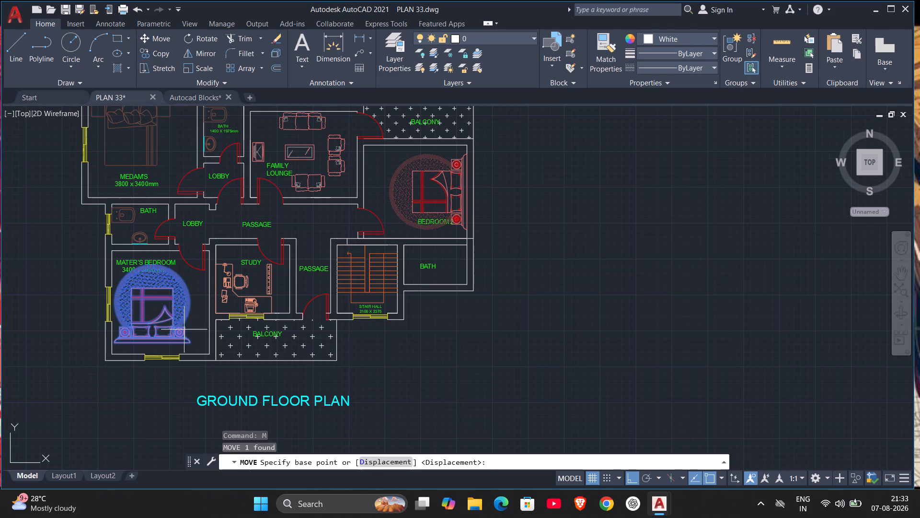
{"action": "scroll", "coordinate": [148, 348], "scroll_direction": "up", "scroll_amount": 3}
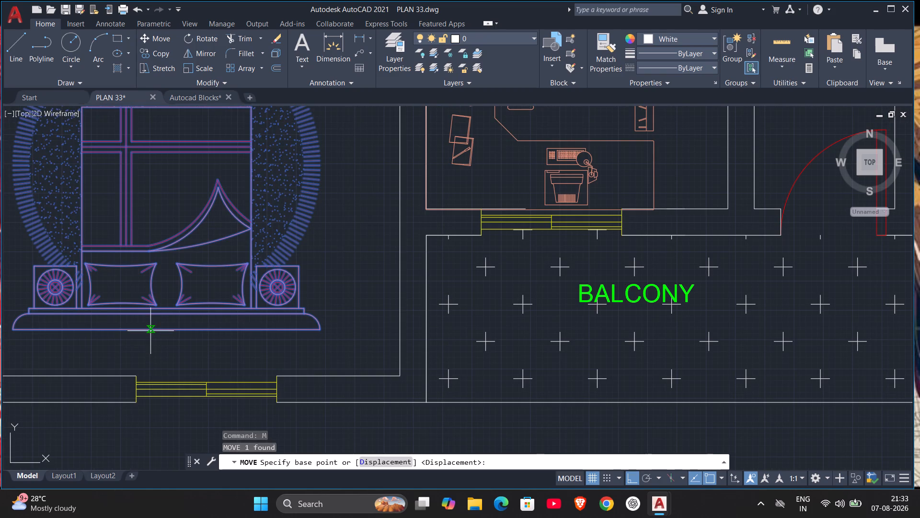
{"action": "left_click", "coordinate": [150, 331]}
{"action": "key", "text": "F8"}
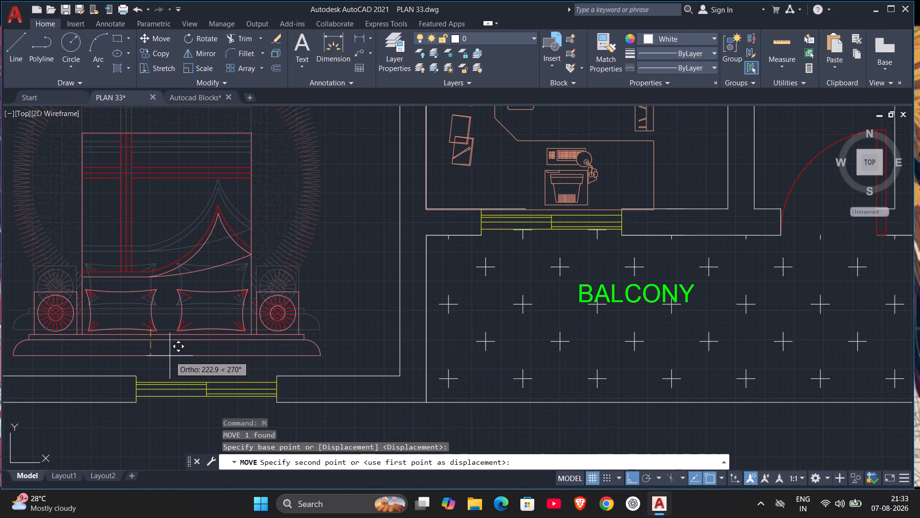
{"action": "scroll", "coordinate": [170, 355], "scroll_direction": "down", "scroll_amount": 2}
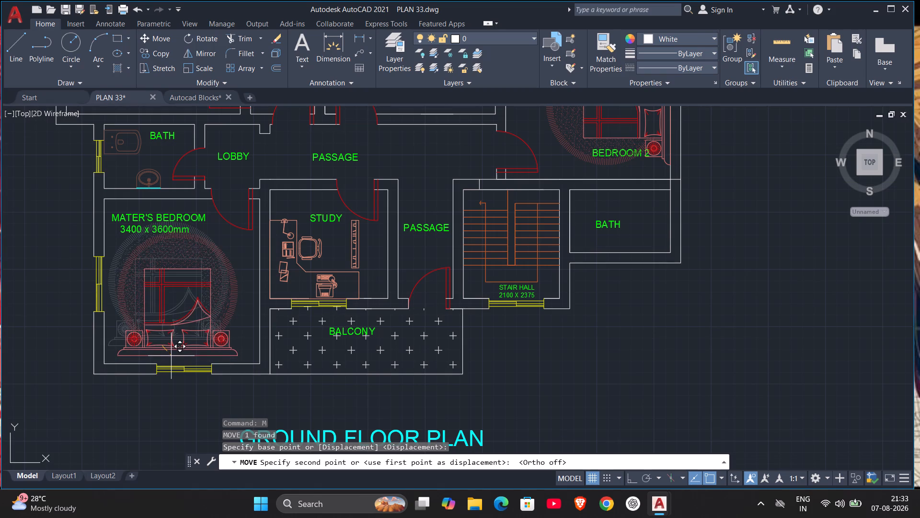
{"action": "left_click", "coordinate": [166, 355]}
Copy the toilet from the bath above the Mater's Bedroom into the empty bath beside the stair hall, east of its BATH label.
{"action": "scroll", "coordinate": [210, 334], "scroll_direction": "down", "scroll_amount": 2}
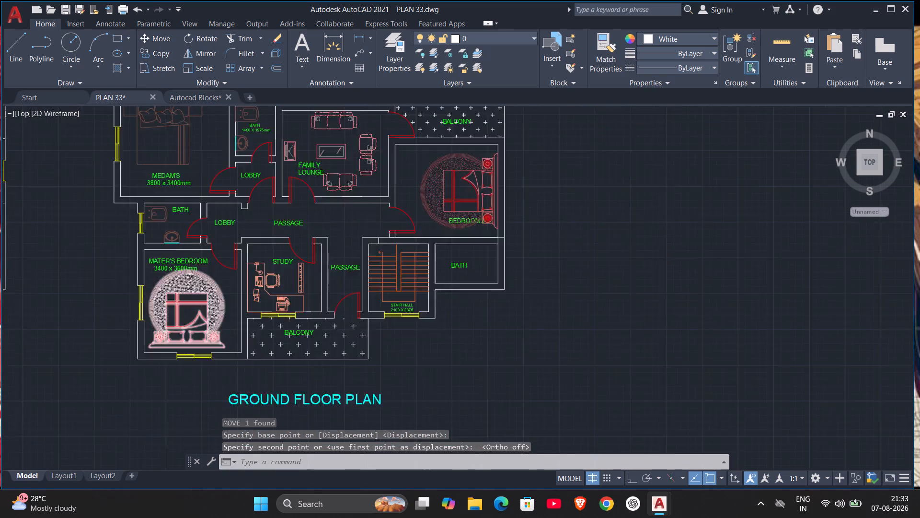
{"action": "middle_click", "coordinate": [435, 333]}
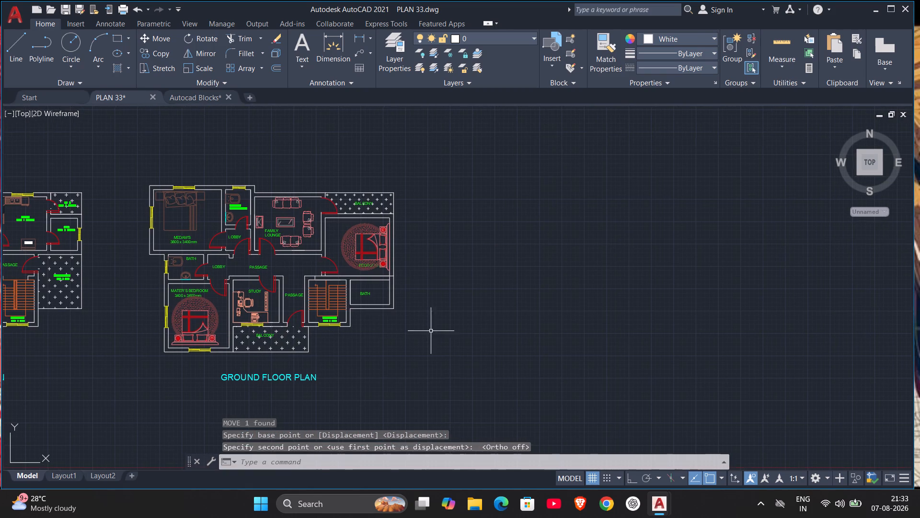
{"action": "scroll", "coordinate": [398, 318], "scroll_direction": "up", "scroll_amount": 2}
{"action": "middle_click_drag", "start_coordinate": [396, 318], "coordinate": [454, 314]}
{"action": "scroll", "coordinate": [406, 318], "scroll_direction": "down", "scroll_amount": 1}
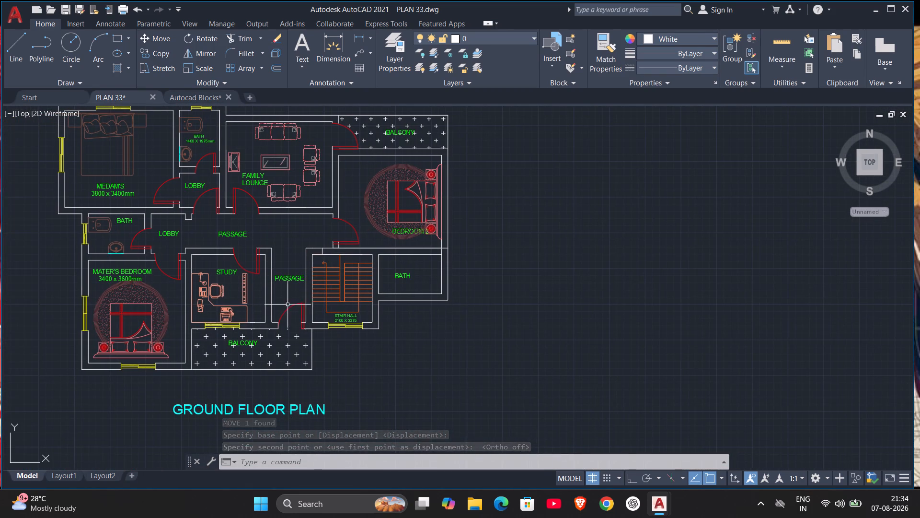
{"action": "scroll", "coordinate": [122, 241], "scroll_direction": "up", "scroll_amount": 1}
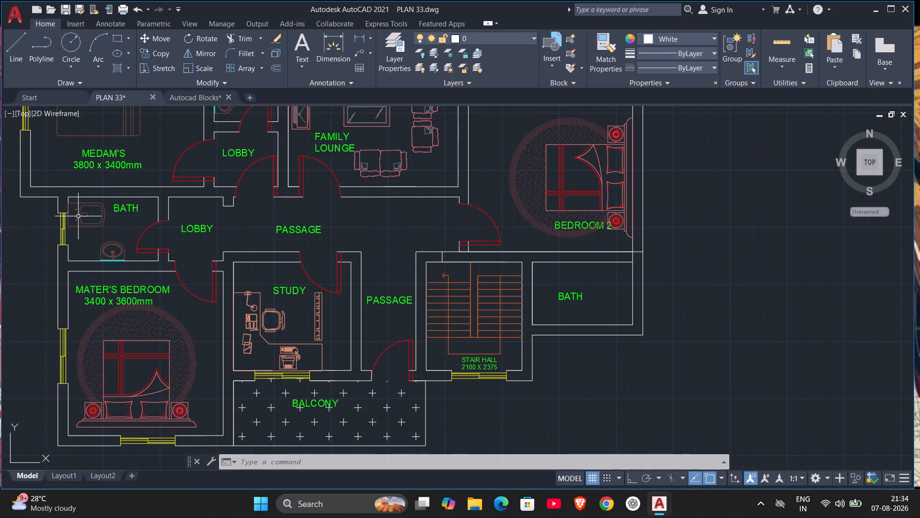
{"action": "left_click", "coordinate": [80, 207]}
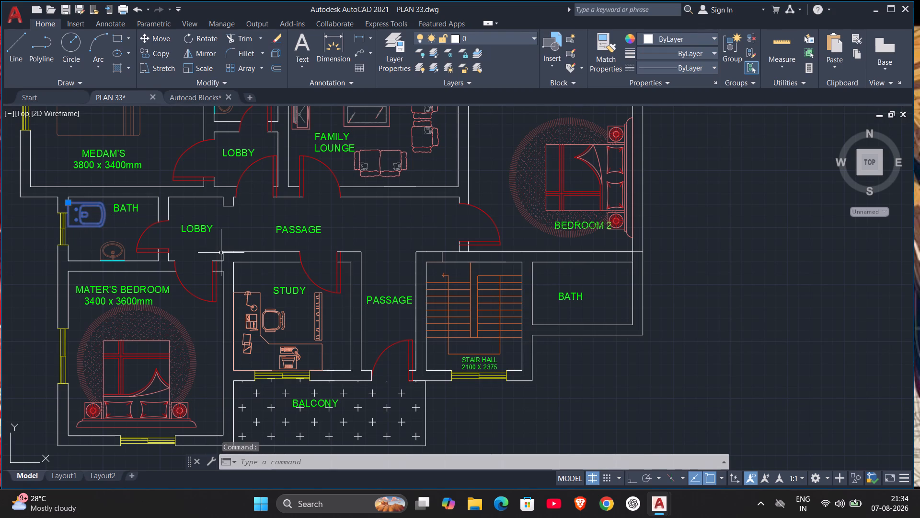
{"action": "type", "text": "CO"}
{"action": "key", "text": "Return"}
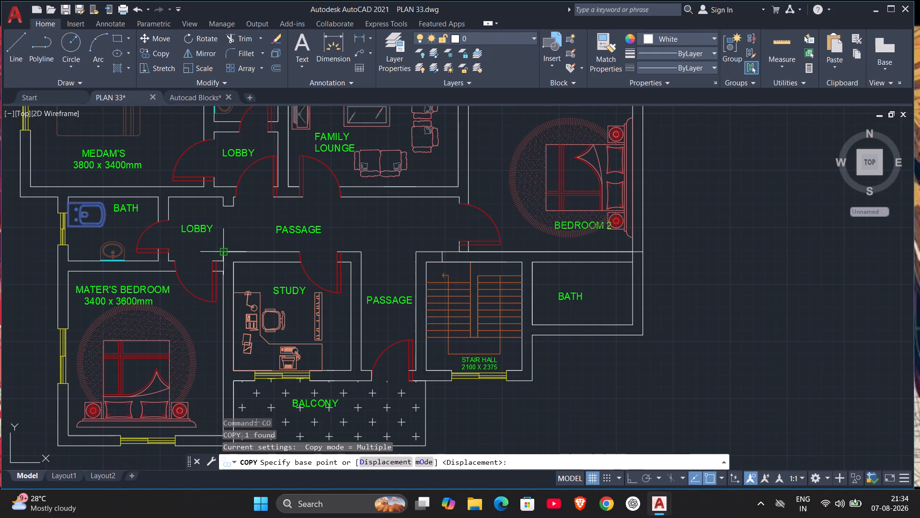
{"action": "left_click", "coordinate": [83, 220]}
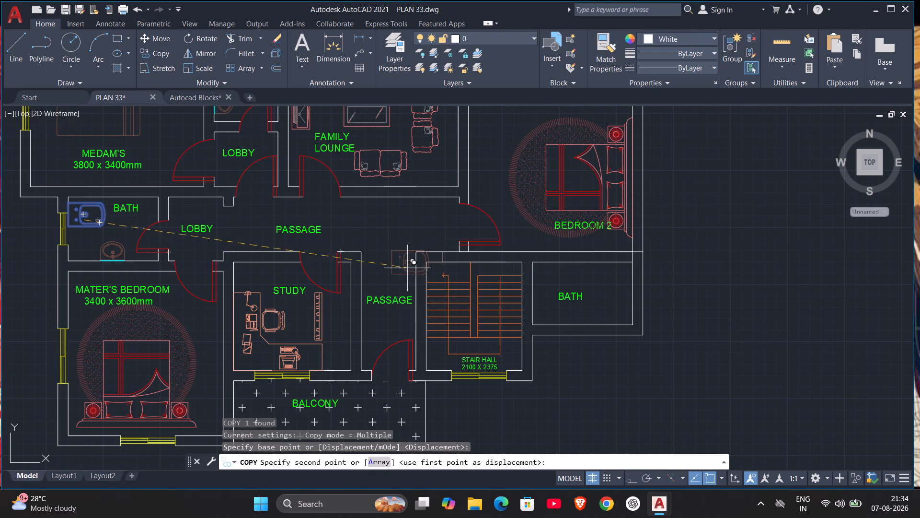
{"action": "scroll", "coordinate": [617, 294], "scroll_direction": "up", "scroll_amount": 2}
{"action": "scroll", "coordinate": [598, 297], "scroll_direction": "down", "scroll_amount": 1}
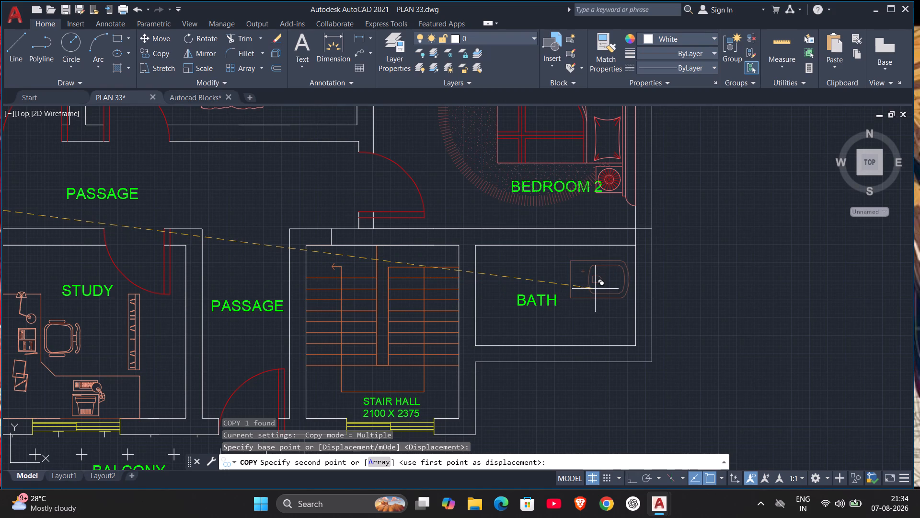
{"action": "left_click", "coordinate": [595, 291]}
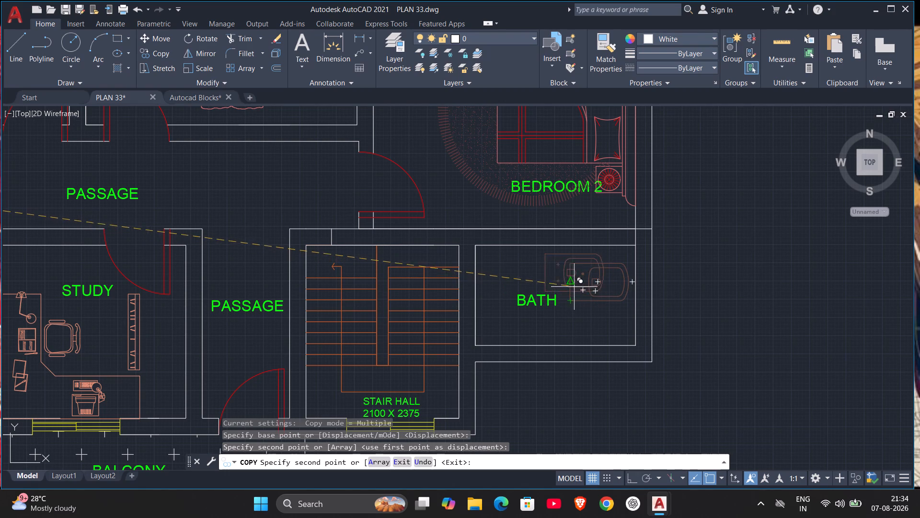
{"action": "key", "text": "Escape"}
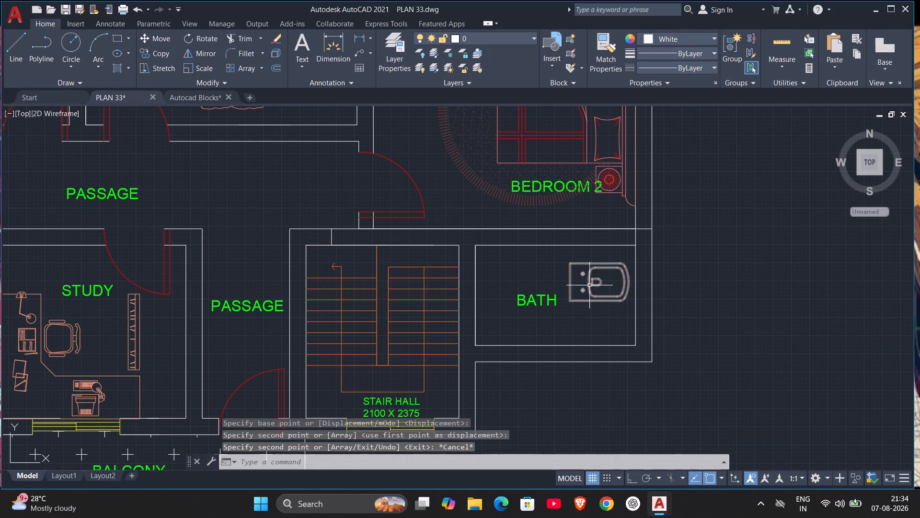
Rotate the copied toilet a half turn about the middle of its tank's back edge, so the tank faces east.
{"action": "left_click", "coordinate": [589, 285]}
{"action": "type", "text": "RO"}
{"action": "key", "text": "Return"}
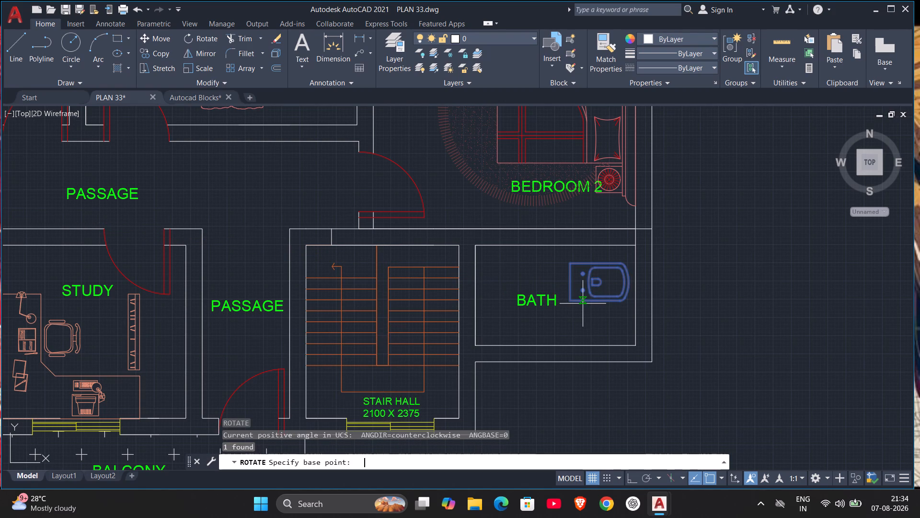
{"action": "left_click", "coordinate": [570, 283]}
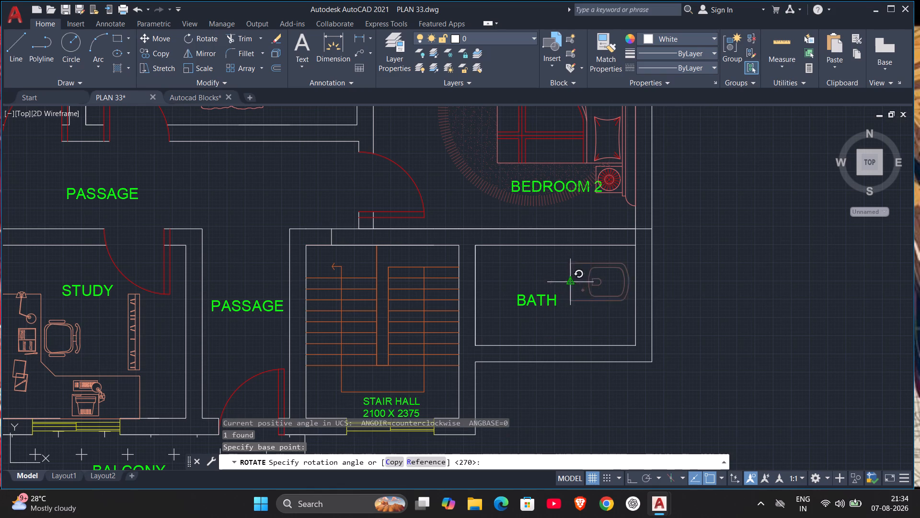
{"action": "left_click", "coordinate": [552, 286]}
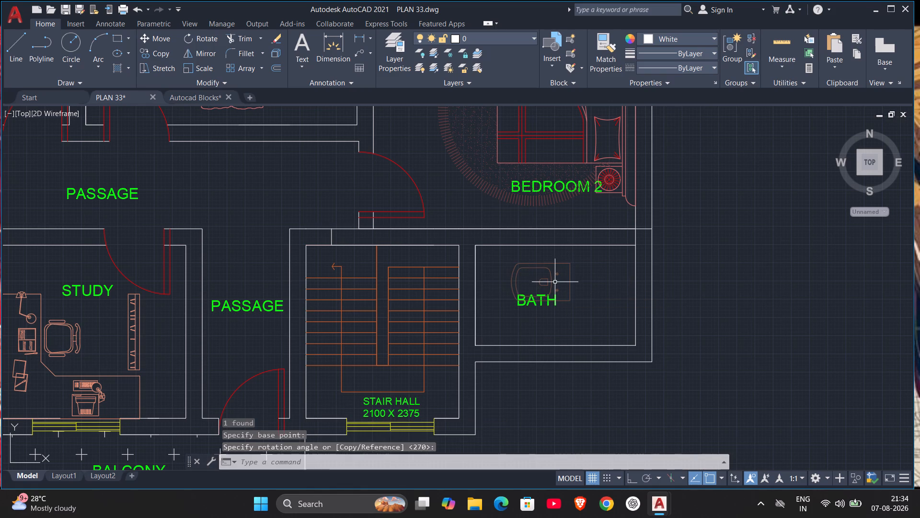
Move the toilet by the middle of its tank's back edge onto the inner face of the bath's east wall.
{"action": "left_click", "coordinate": [551, 281]}
{"action": "key", "text": "m"}
{"action": "key", "text": "Return"}
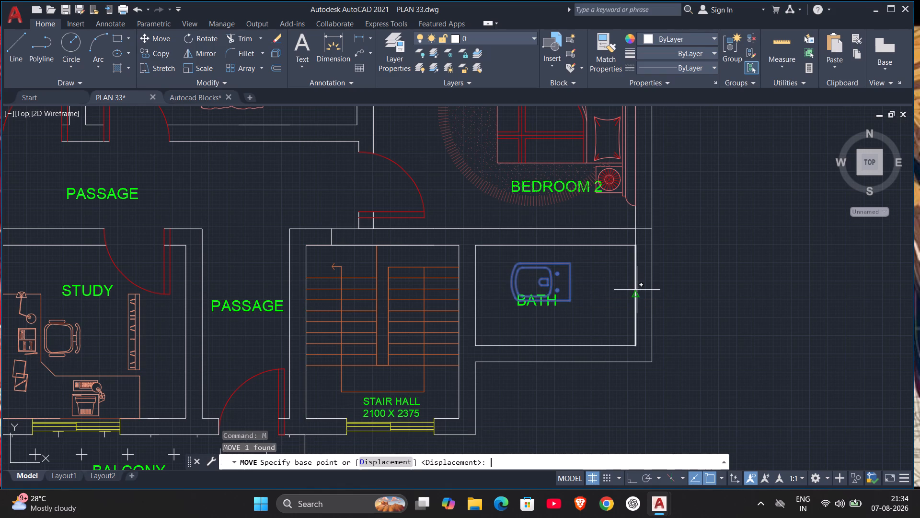
{"action": "left_click", "coordinate": [571, 285]}
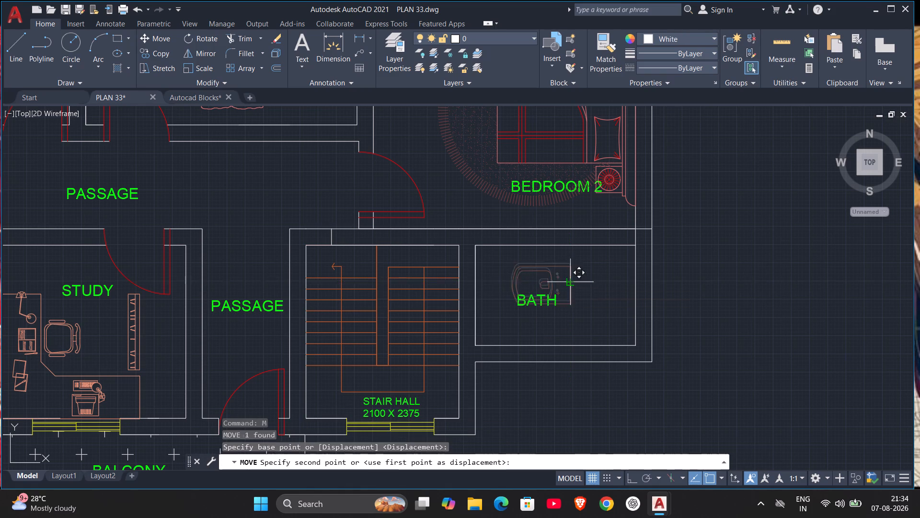
{"action": "left_click", "coordinate": [635, 278]}
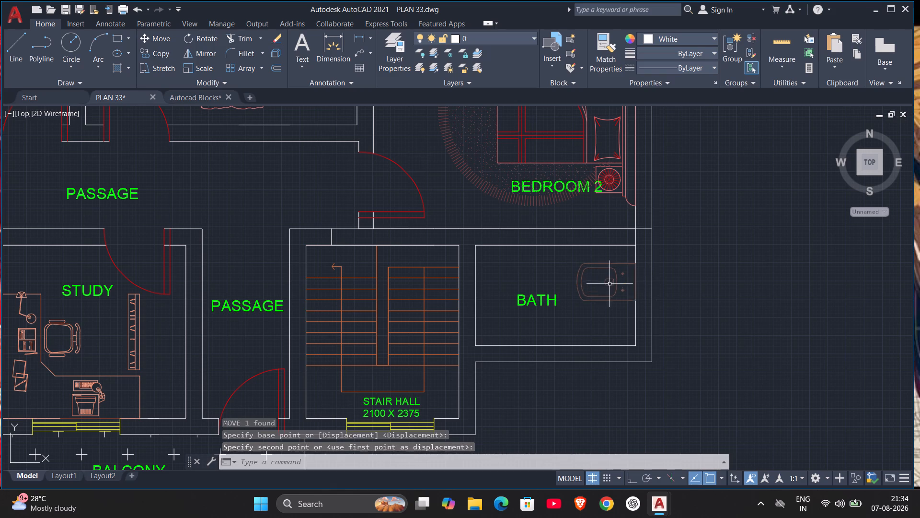
Move the washbasin by its back-edge midpoint from the bath above the Mater's Bedroom to the south wall of the bath beside the stair hall.
{"action": "scroll", "coordinate": [258, 300], "scroll_direction": "down", "scroll_amount": 1}
{"action": "middle_click_drag", "start_coordinate": [258, 300], "coordinate": [672, 235]}
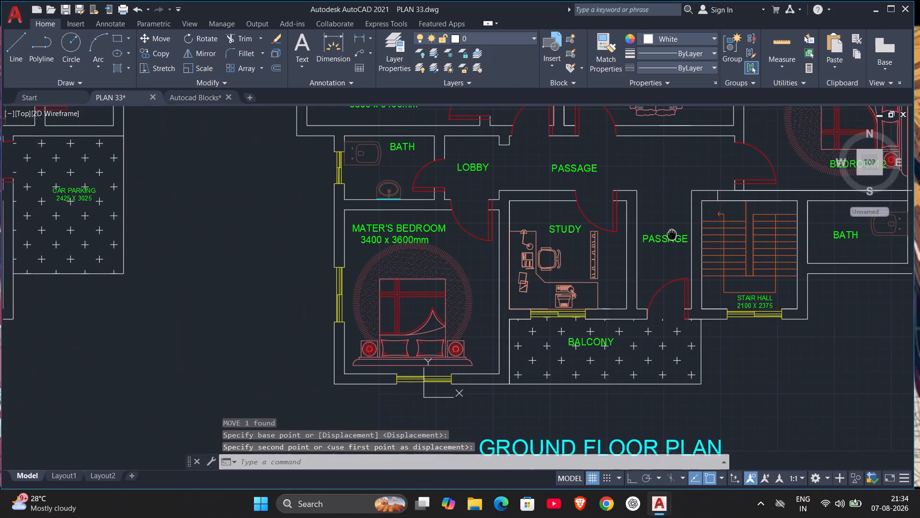
{"action": "middle_click_drag", "start_coordinate": [672, 235], "coordinate": [655, 291]}
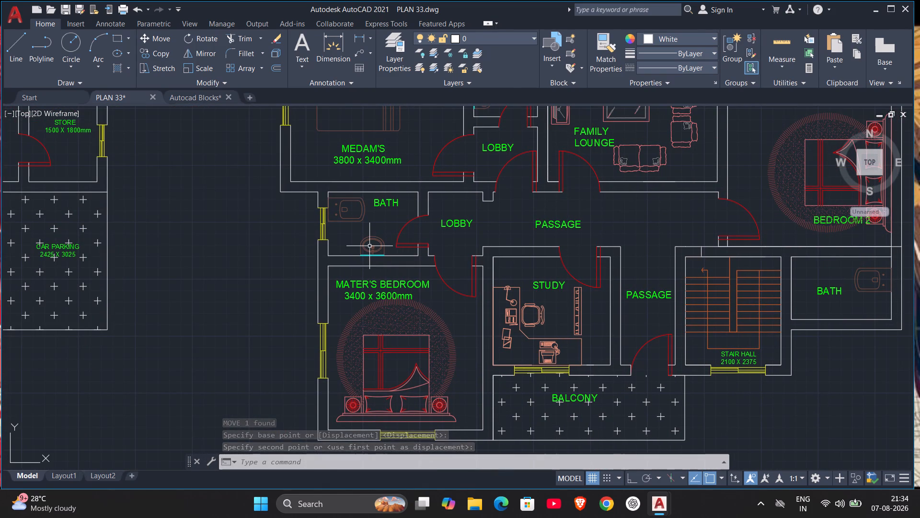
{"action": "left_click", "coordinate": [367, 240]}
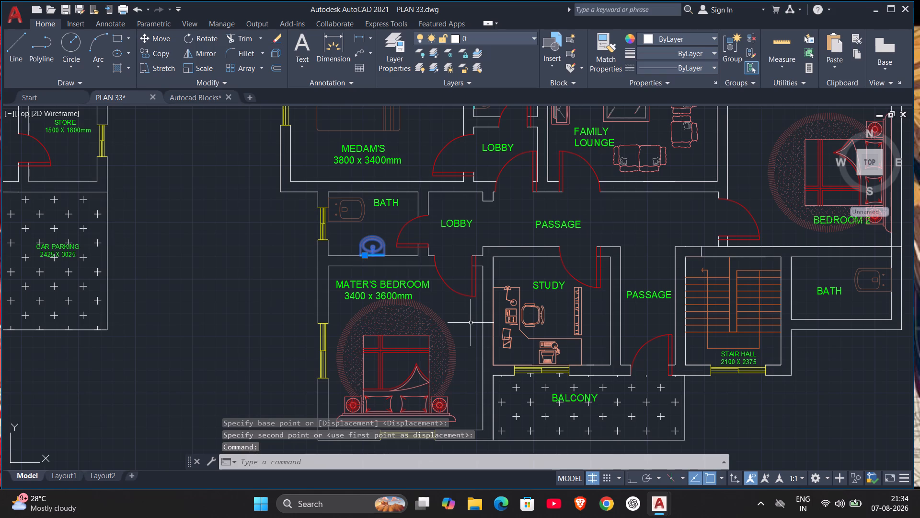
{"action": "key", "text": "m"}
{"action": "key", "text": "Return"}
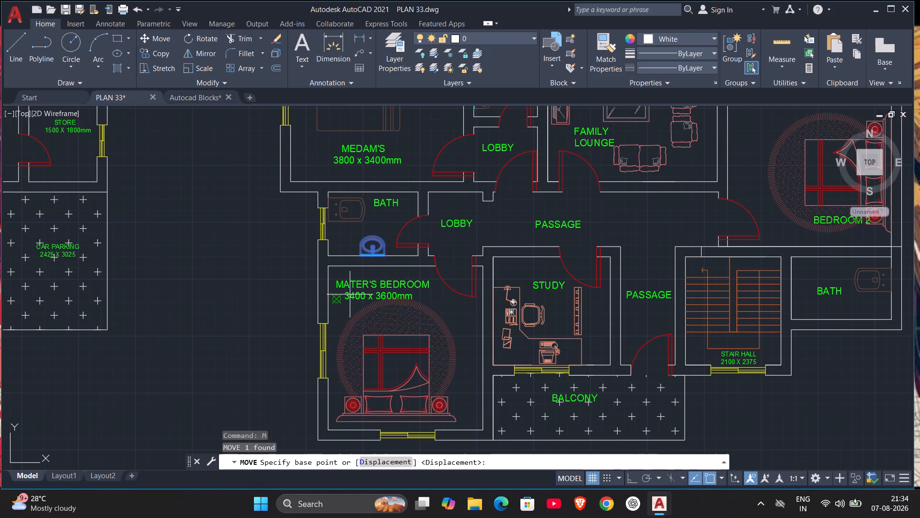
{"action": "scroll", "coordinate": [363, 291], "scroll_direction": "up", "scroll_amount": 3}
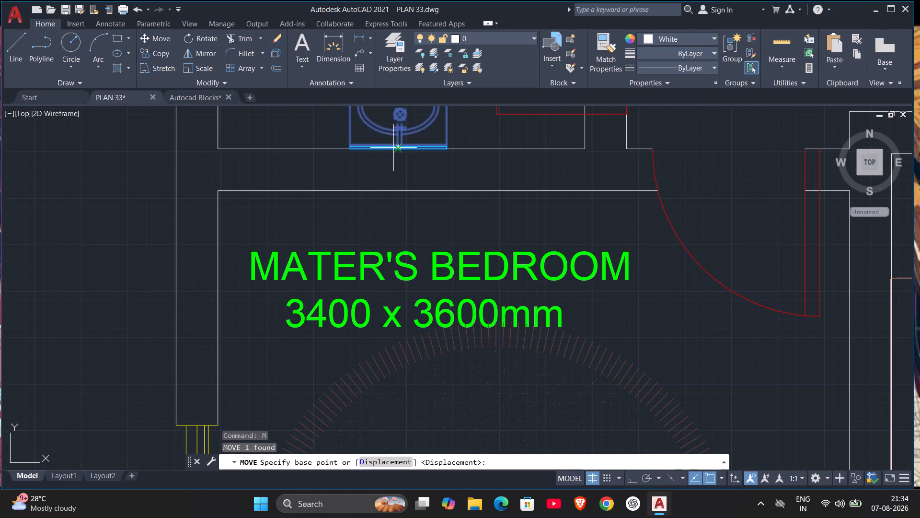
{"action": "left_click", "coordinate": [400, 151]}
{"action": "scroll", "coordinate": [615, 234], "scroll_direction": "down", "scroll_amount": 4}
{"action": "middle_click_drag", "start_coordinate": [638, 238], "coordinate": [187, 275]}
{"action": "scroll", "coordinate": [419, 296], "scroll_direction": "up", "scroll_amount": 3}
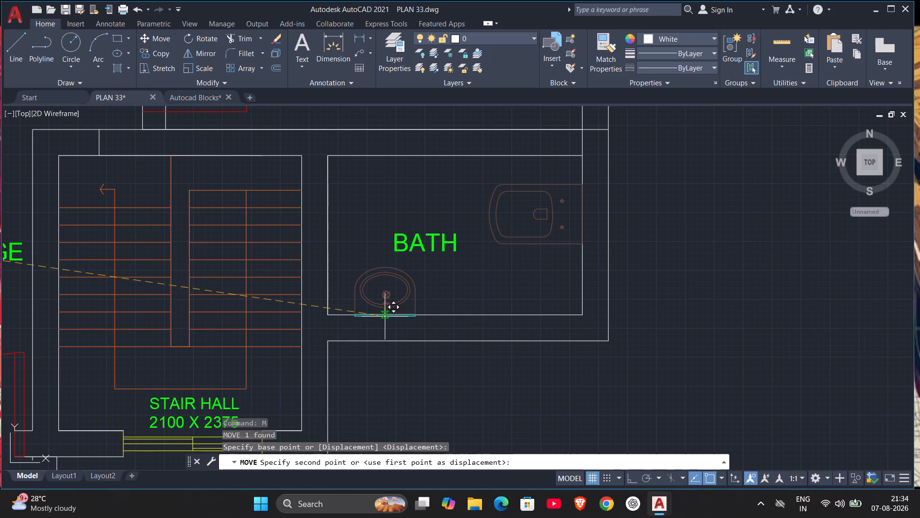
{"action": "scroll", "coordinate": [385, 311], "scroll_direction": "up", "scroll_amount": 5}
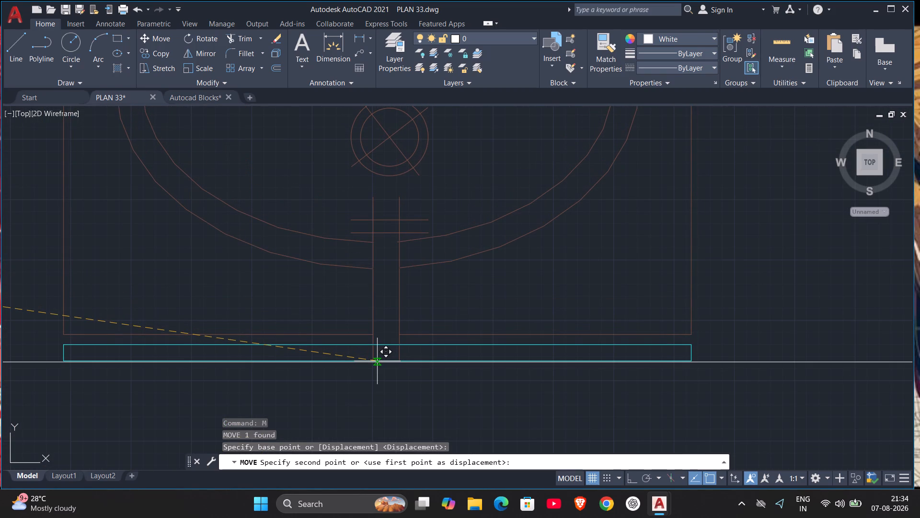
{"action": "left_click", "coordinate": [377, 362]}
Copy the door of the 1400 x 1975 mm bath in the original plan into the blank area east of the new plan's Bedroom 2.
{"action": "scroll", "coordinate": [396, 333], "scroll_direction": "down", "scroll_amount": 7}
{"action": "middle_click_drag", "start_coordinate": [449, 301], "coordinate": [494, 341]}
{"action": "scroll", "coordinate": [488, 317], "scroll_direction": "up", "scroll_amount": 1}
{"action": "scroll", "coordinate": [481, 315], "scroll_direction": "down", "scroll_amount": 1}
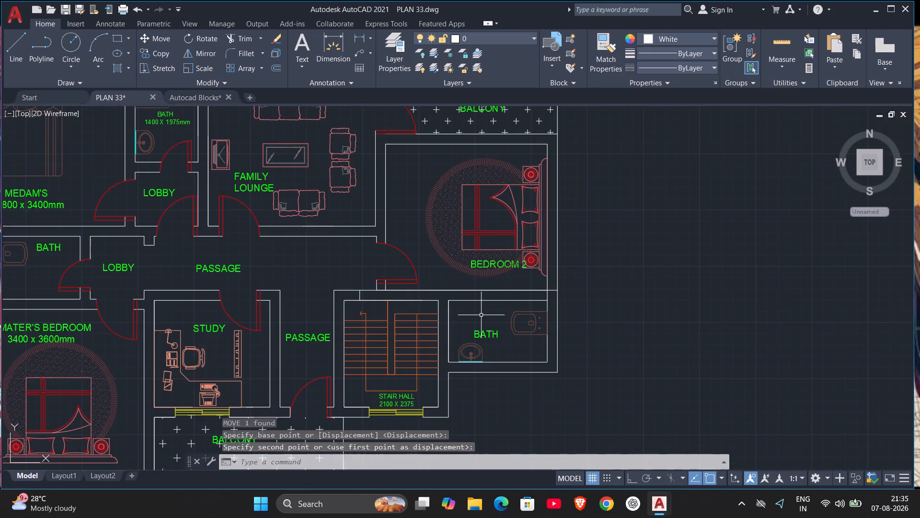
{"action": "scroll", "coordinate": [481, 315], "scroll_direction": "down", "scroll_amount": 1}
{"action": "middle_click_drag", "start_coordinate": [481, 315], "coordinate": [853, 263]}
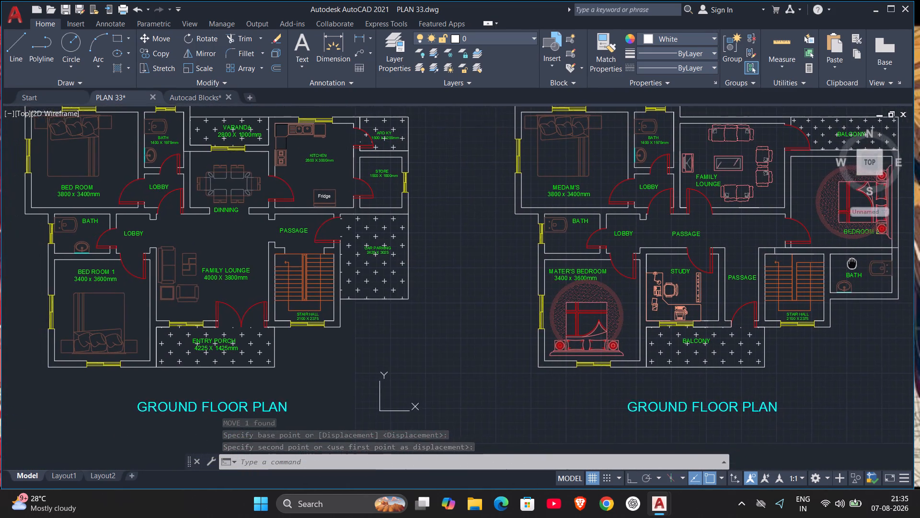
{"action": "middle_click_drag", "start_coordinate": [853, 263], "coordinate": [807, 277]}
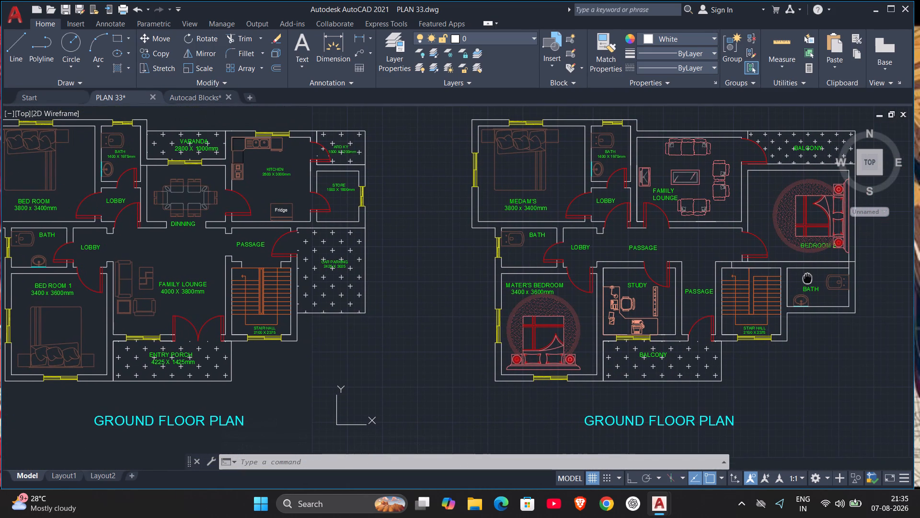
{"action": "middle_click_drag", "start_coordinate": [807, 277], "coordinate": [919, 241]}
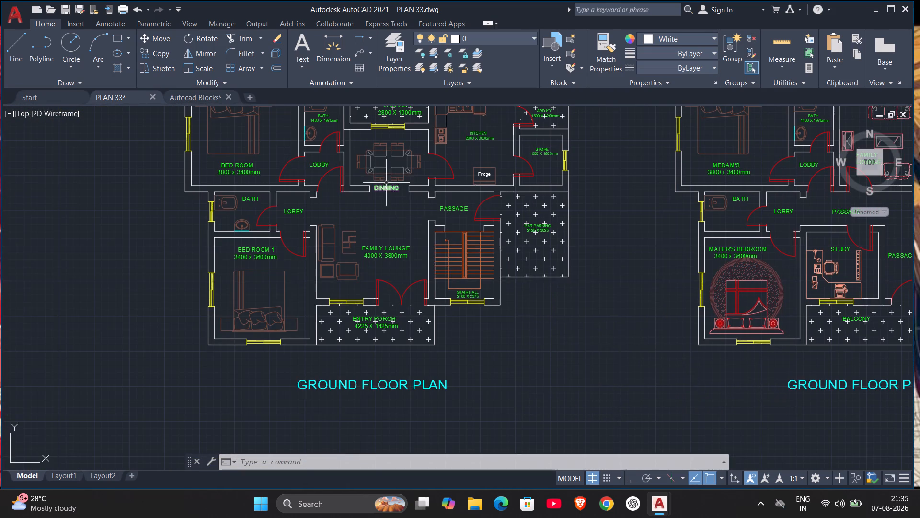
{"action": "middle_click_drag", "start_coordinate": [386, 183], "coordinate": [517, 297]}
{"action": "scroll", "coordinate": [409, 251], "scroll_direction": "up", "scroll_amount": 3}
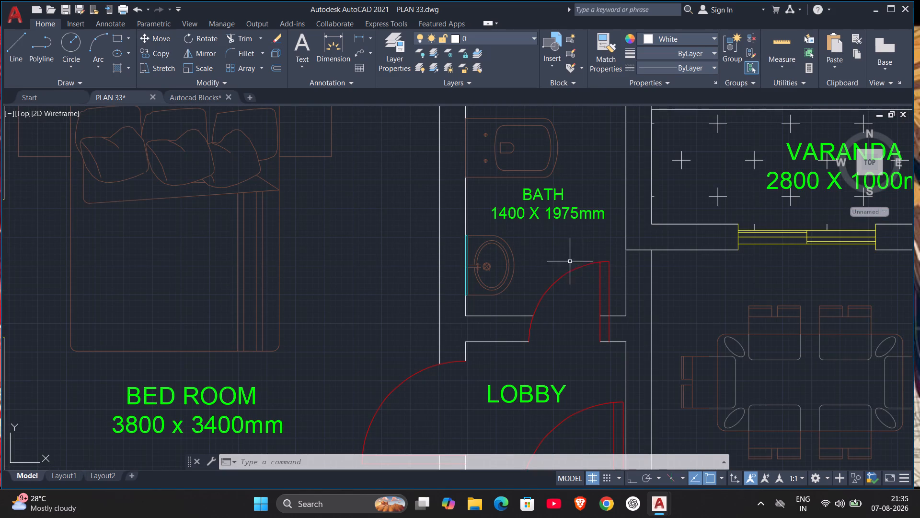
{"action": "left_click", "coordinate": [622, 256]}
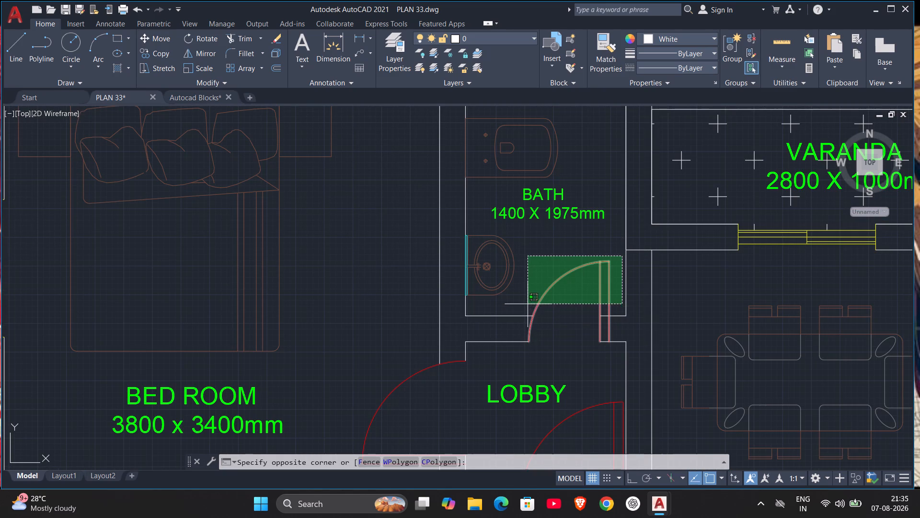
{"action": "left_click", "coordinate": [528, 304]}
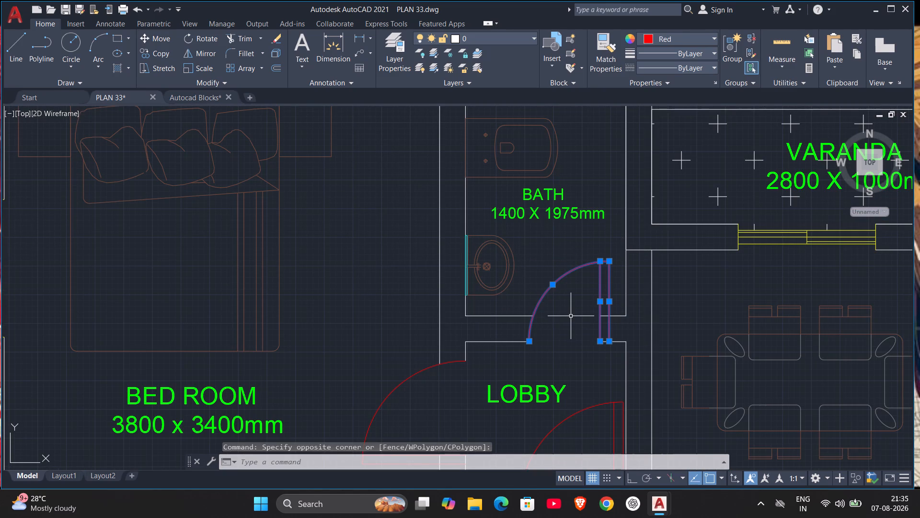
{"action": "type", "text": "CO"}
{"action": "key", "text": "Return"}
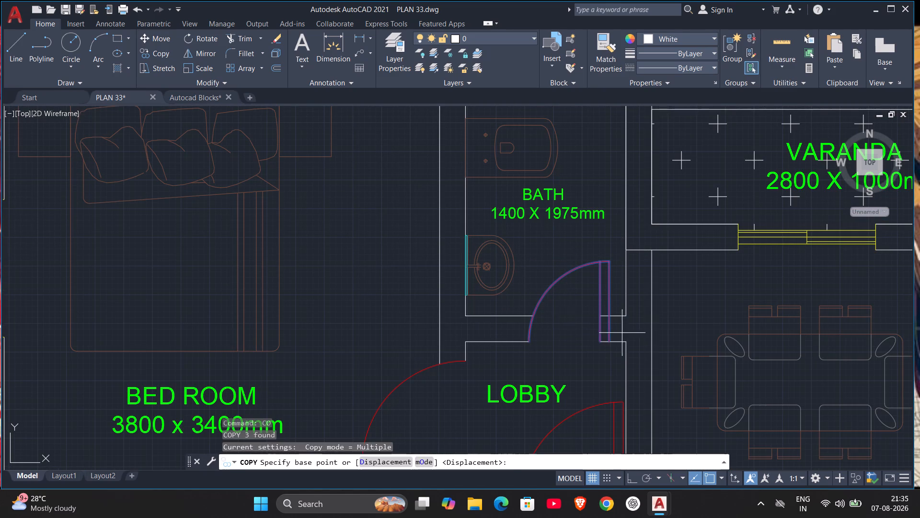
{"action": "scroll", "coordinate": [644, 353], "scroll_direction": "up", "scroll_amount": 3}
{"action": "left_click", "coordinate": [511, 314]}
{"action": "scroll", "coordinate": [652, 314], "scroll_direction": "down", "scroll_amount": 2}
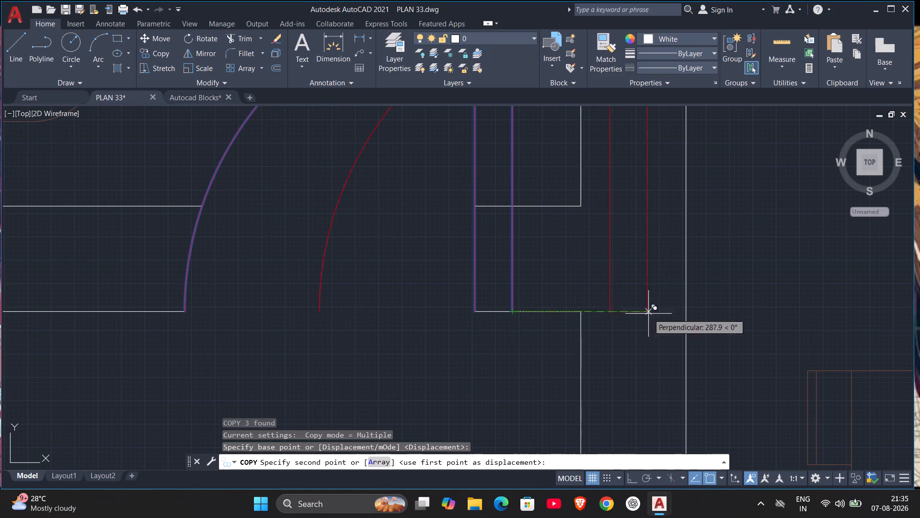
{"action": "scroll", "coordinate": [652, 314], "scroll_direction": "down", "scroll_amount": 4}
{"action": "key", "text": "F8"}
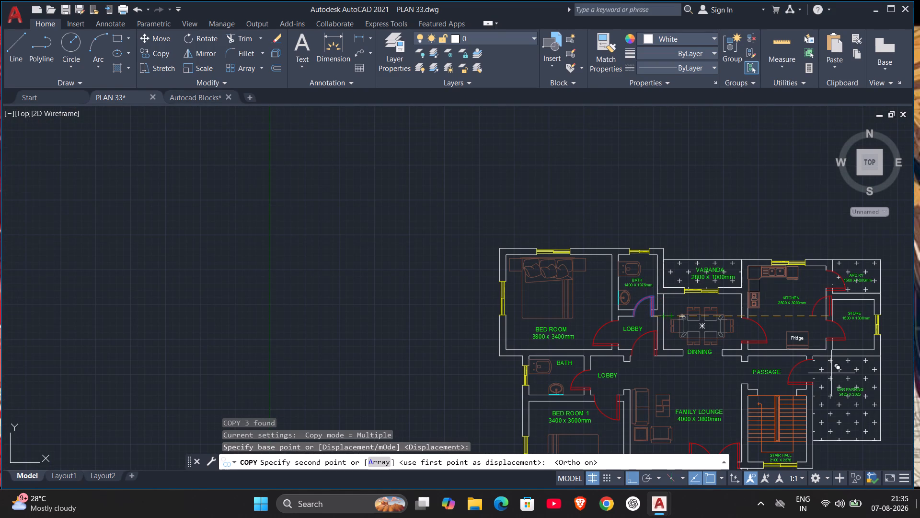
{"action": "key", "text": "F8"}
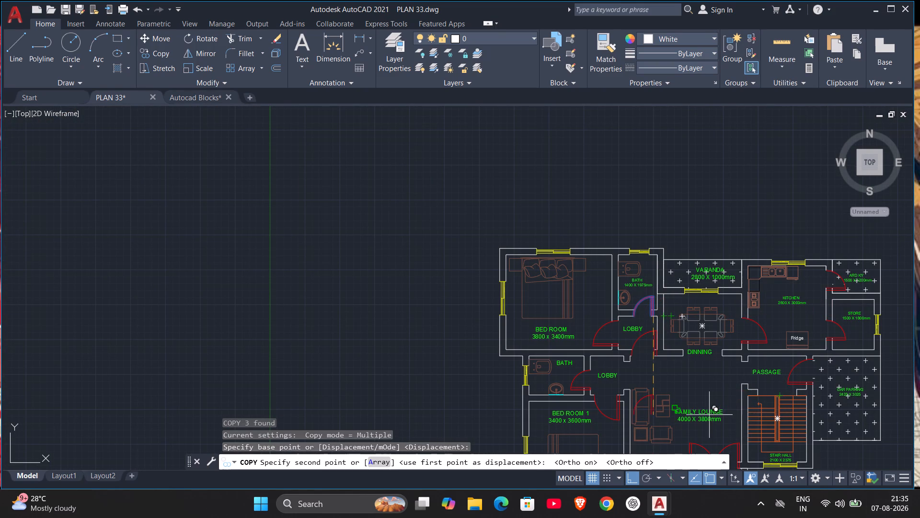
{"action": "middle_click_drag", "start_coordinate": [832, 442], "coordinate": [669, 448]}
{"action": "middle_click_drag", "start_coordinate": [810, 419], "coordinate": [798, 417]}
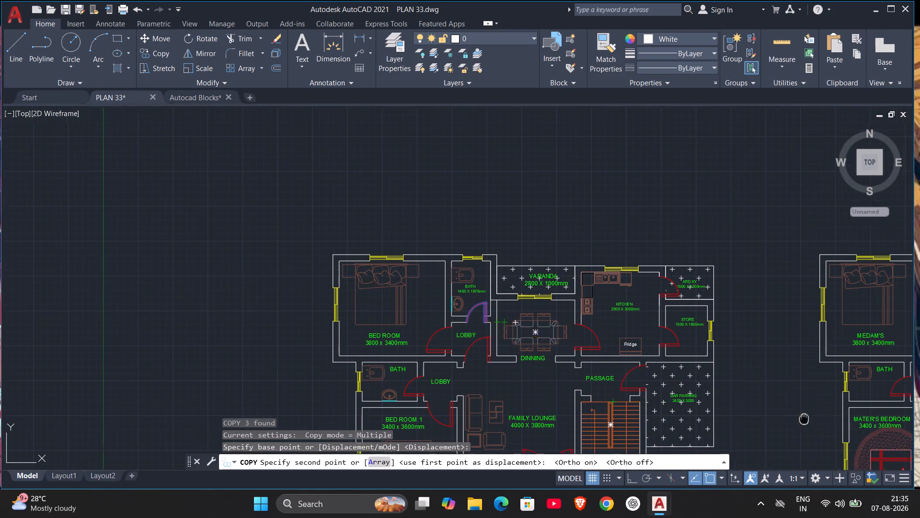
{"action": "middle_click_drag", "start_coordinate": [798, 417], "coordinate": [296, 343]}
{"action": "scroll", "coordinate": [636, 322], "scroll_direction": "up", "scroll_amount": 2}
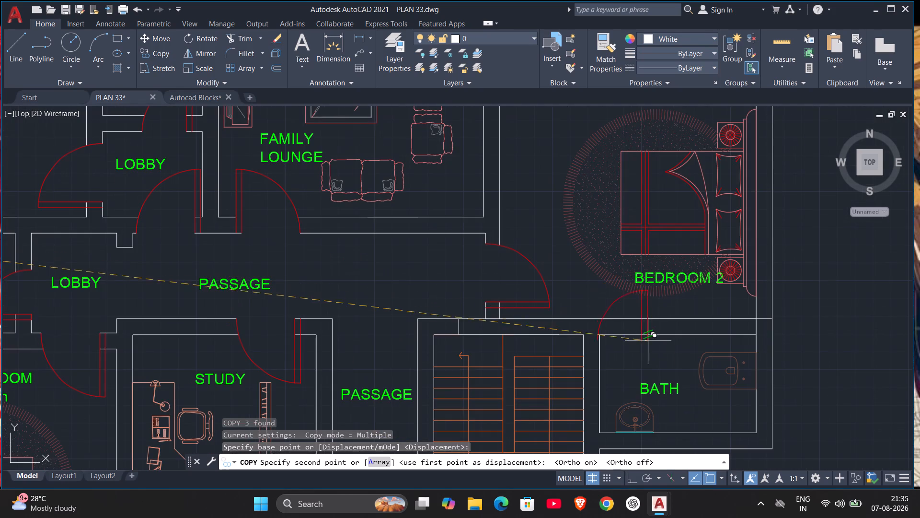
{"action": "scroll", "coordinate": [641, 330], "scroll_direction": "up", "scroll_amount": 3}
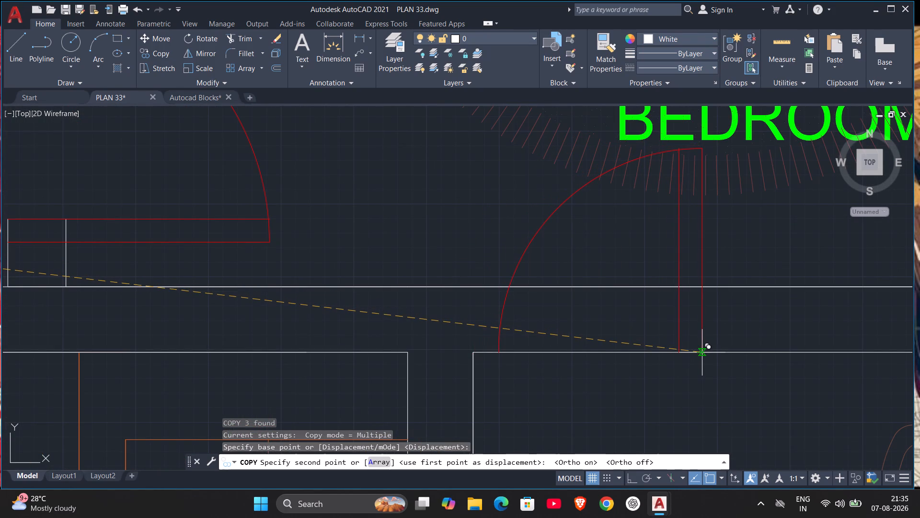
{"action": "scroll", "coordinate": [702, 353], "scroll_direction": "down", "scroll_amount": 3}
{"action": "middle_click_drag", "start_coordinate": [791, 358], "coordinate": [509, 385]}
{"action": "left_click", "coordinate": [713, 323]}
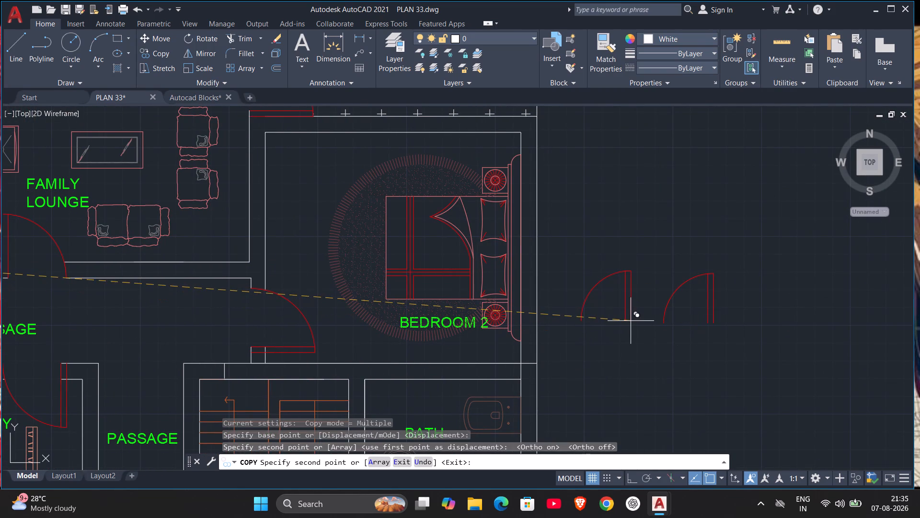
{"action": "key", "text": "Escape"}
Mirror the copied door about a vertical line just east of it, with Ortho on, keeping the source door.
{"action": "left_click_drag", "start_coordinate": [615, 254], "coordinate": [674, 284]}
{"action": "left_click", "coordinate": [864, 389]}
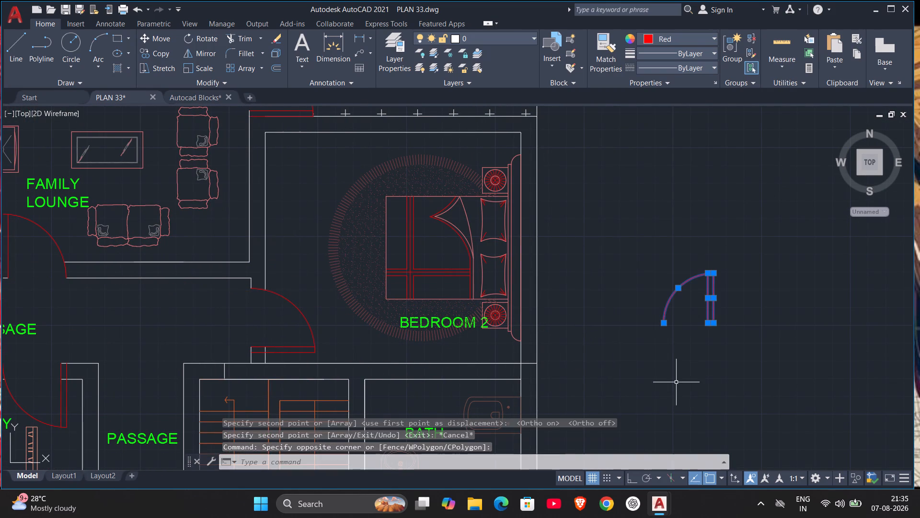
{"action": "type", "text": "MI"}
{"action": "key", "text": "Return"}
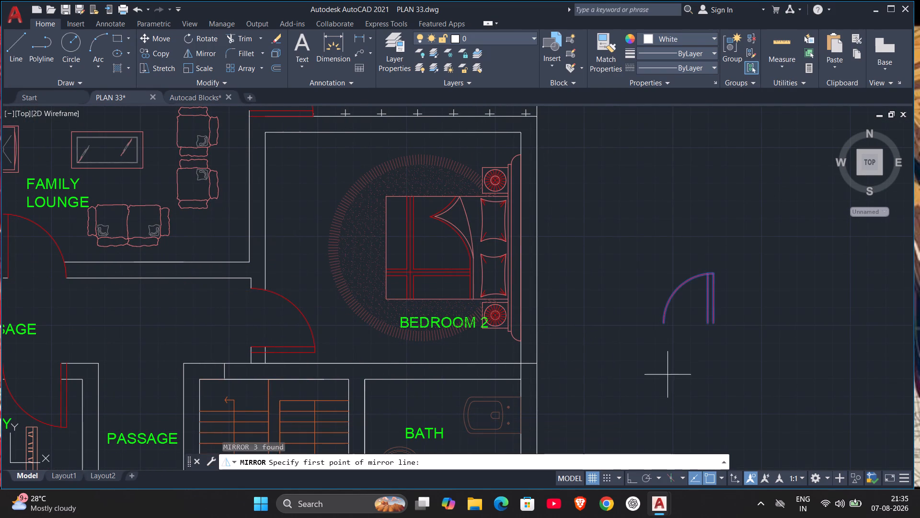
{"action": "left_click", "coordinate": [735, 271]}
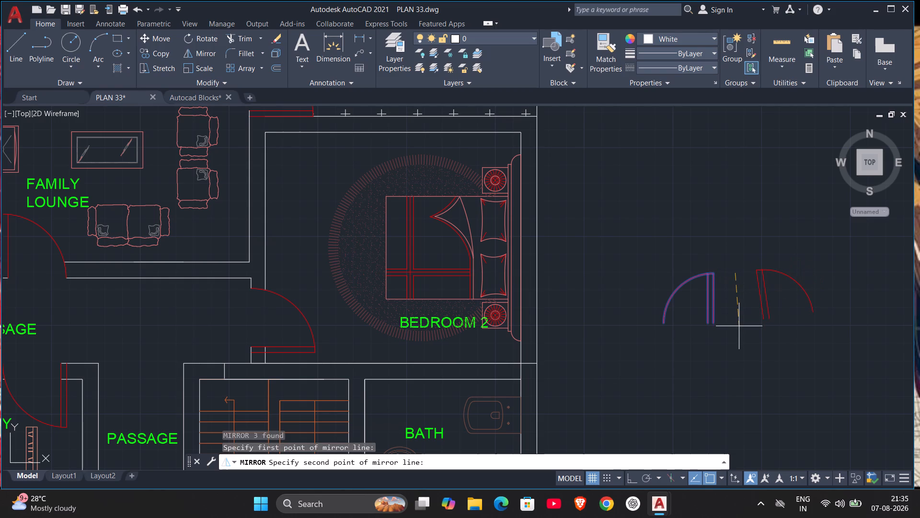
{"action": "key", "text": "F8"}
{"action": "left_click", "coordinate": [738, 339]}
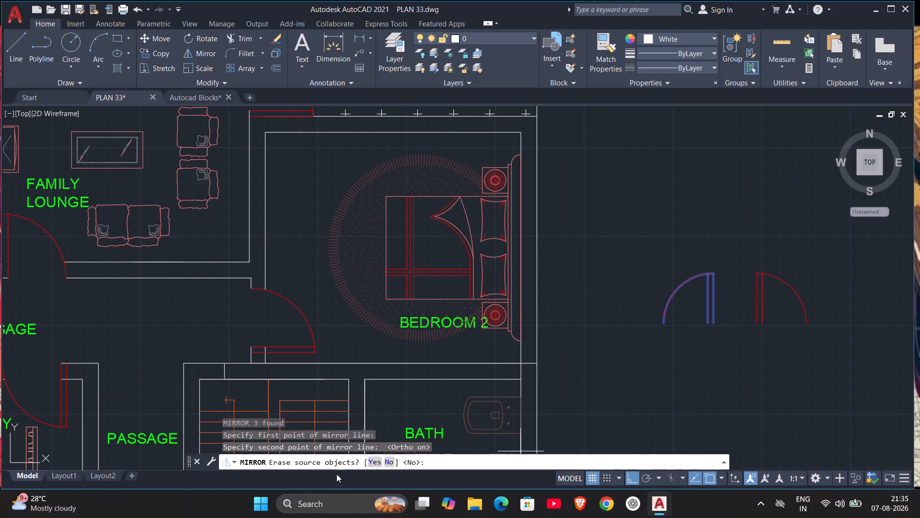
{"action": "left_click", "coordinate": [390, 461]}
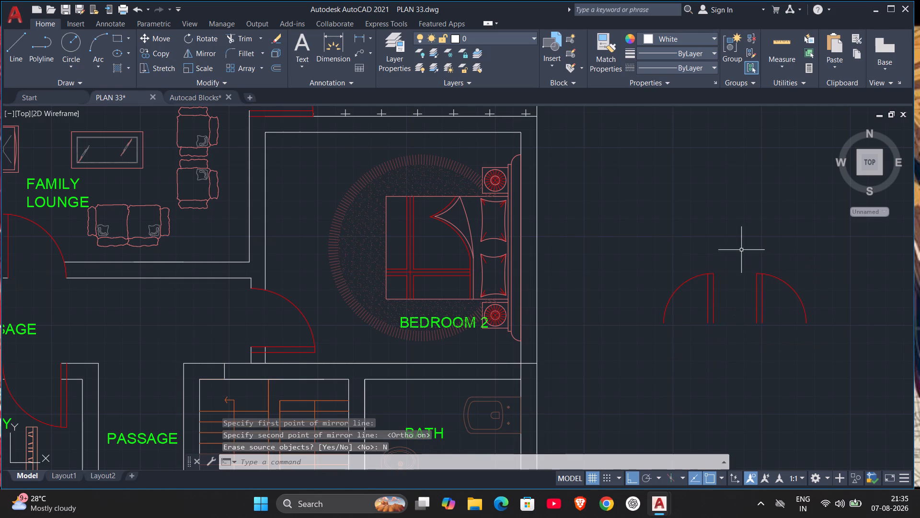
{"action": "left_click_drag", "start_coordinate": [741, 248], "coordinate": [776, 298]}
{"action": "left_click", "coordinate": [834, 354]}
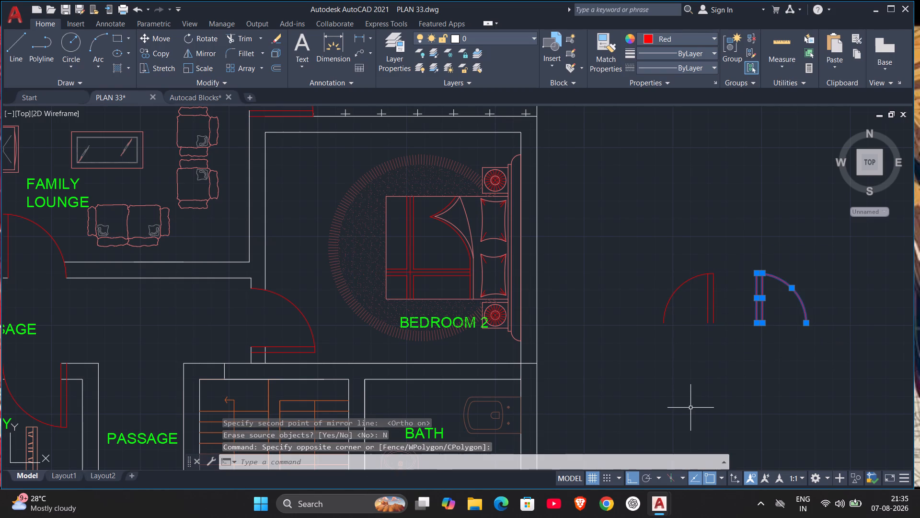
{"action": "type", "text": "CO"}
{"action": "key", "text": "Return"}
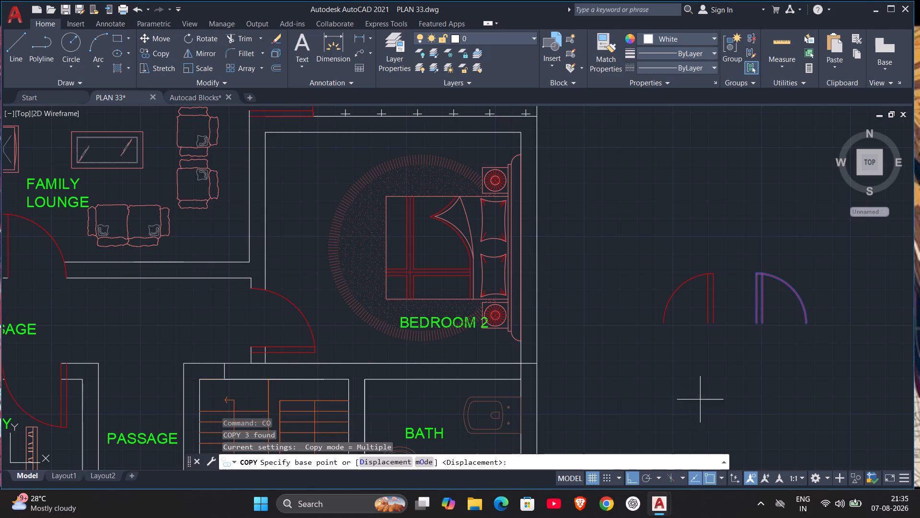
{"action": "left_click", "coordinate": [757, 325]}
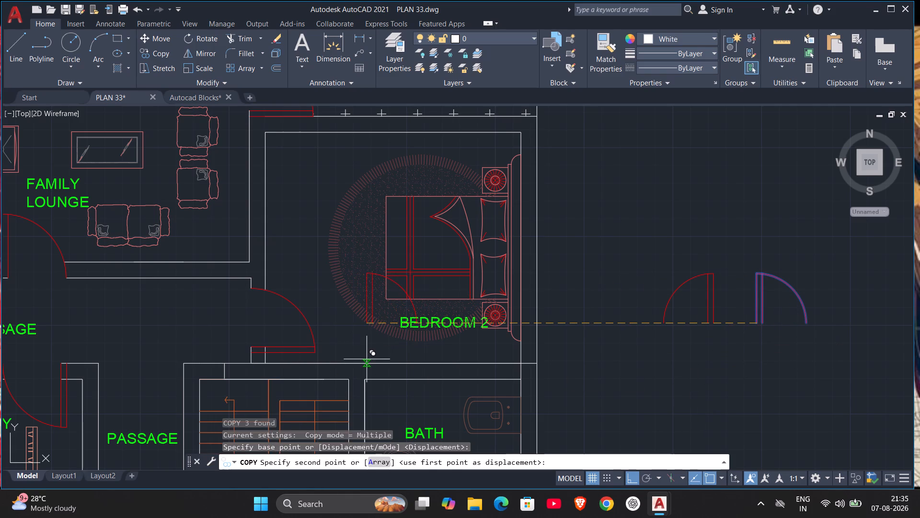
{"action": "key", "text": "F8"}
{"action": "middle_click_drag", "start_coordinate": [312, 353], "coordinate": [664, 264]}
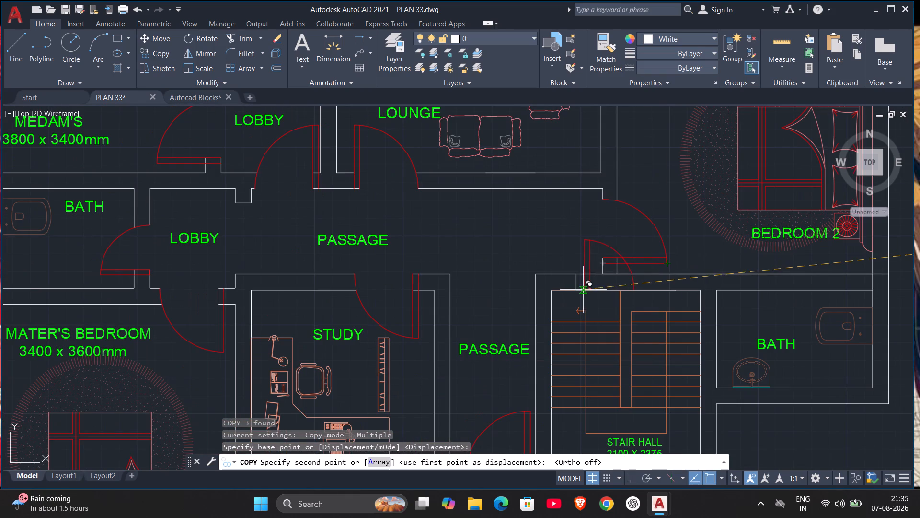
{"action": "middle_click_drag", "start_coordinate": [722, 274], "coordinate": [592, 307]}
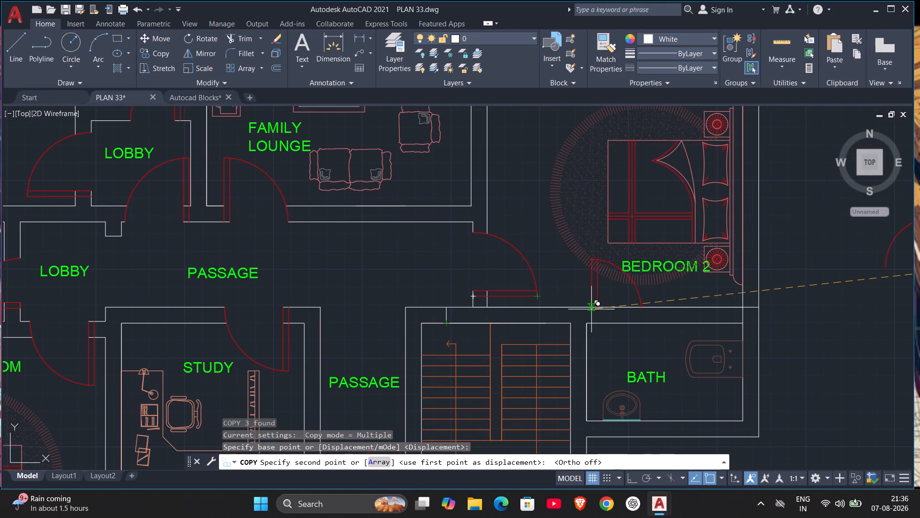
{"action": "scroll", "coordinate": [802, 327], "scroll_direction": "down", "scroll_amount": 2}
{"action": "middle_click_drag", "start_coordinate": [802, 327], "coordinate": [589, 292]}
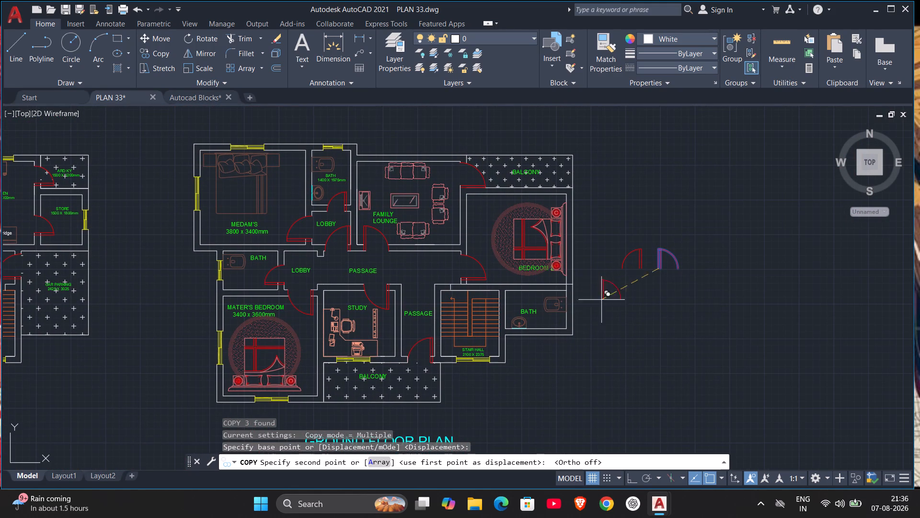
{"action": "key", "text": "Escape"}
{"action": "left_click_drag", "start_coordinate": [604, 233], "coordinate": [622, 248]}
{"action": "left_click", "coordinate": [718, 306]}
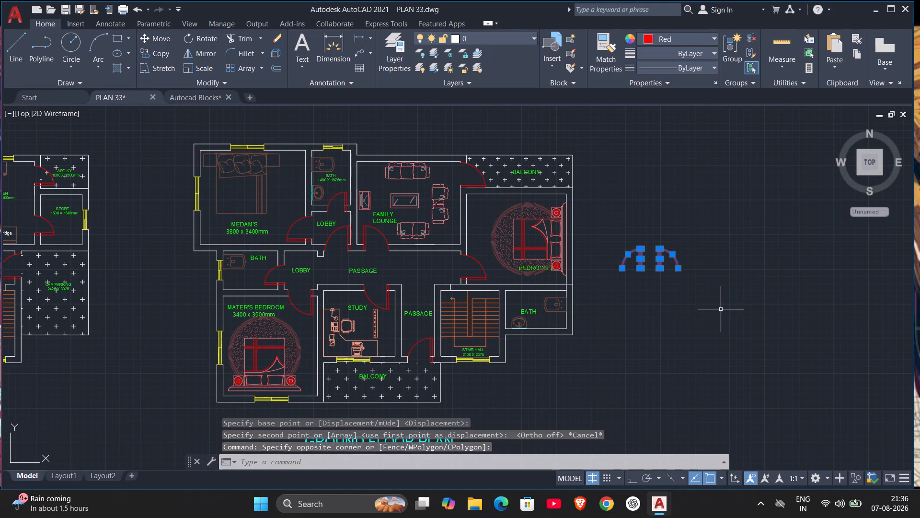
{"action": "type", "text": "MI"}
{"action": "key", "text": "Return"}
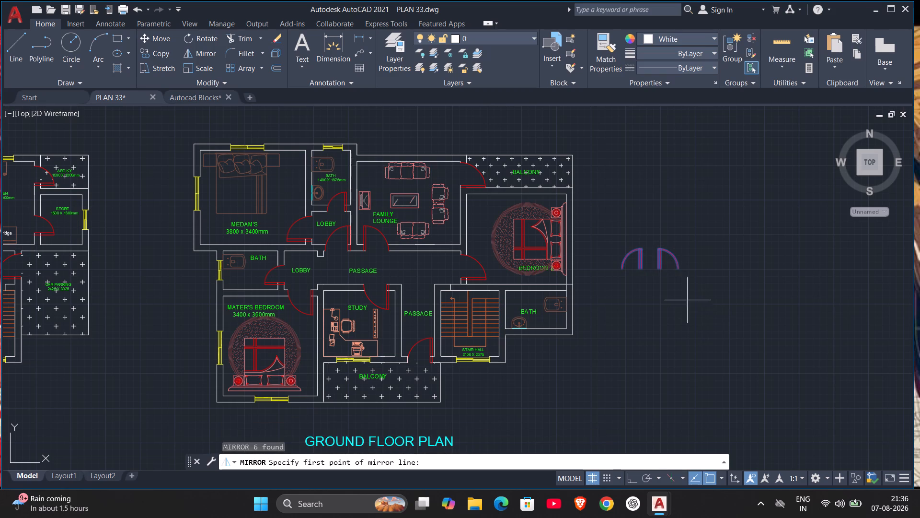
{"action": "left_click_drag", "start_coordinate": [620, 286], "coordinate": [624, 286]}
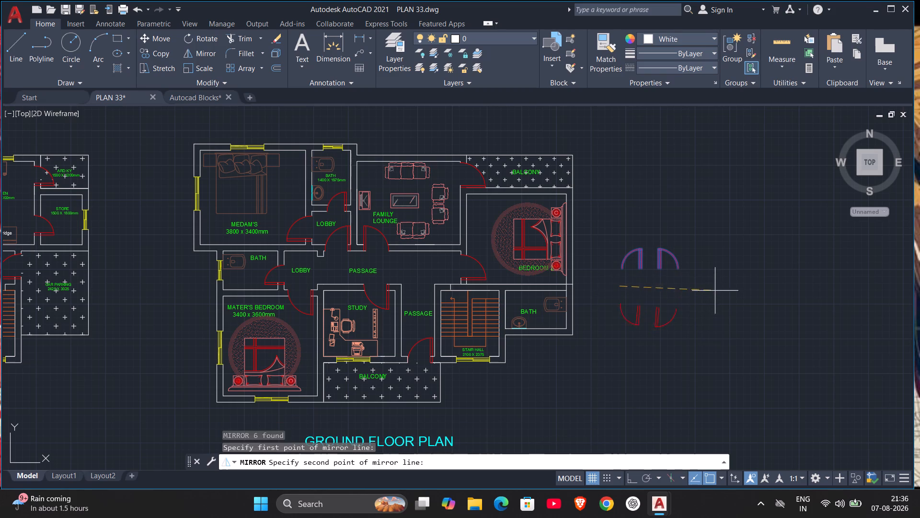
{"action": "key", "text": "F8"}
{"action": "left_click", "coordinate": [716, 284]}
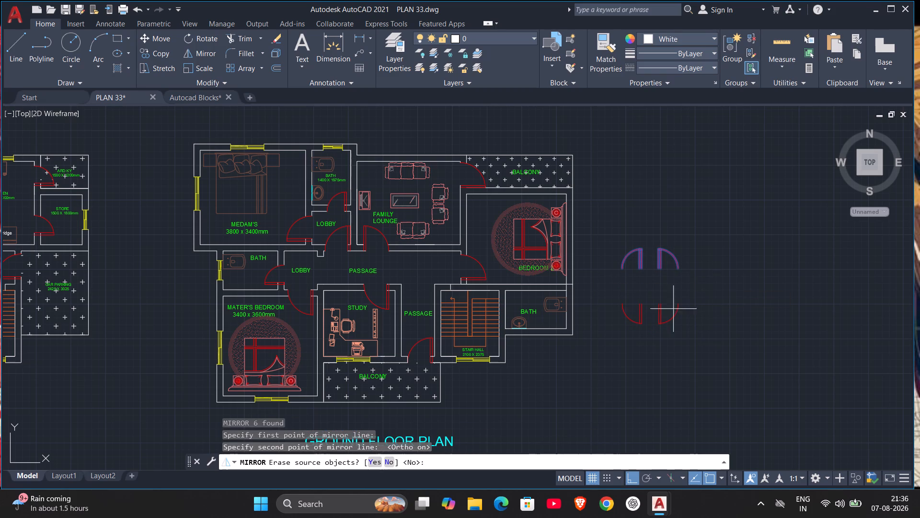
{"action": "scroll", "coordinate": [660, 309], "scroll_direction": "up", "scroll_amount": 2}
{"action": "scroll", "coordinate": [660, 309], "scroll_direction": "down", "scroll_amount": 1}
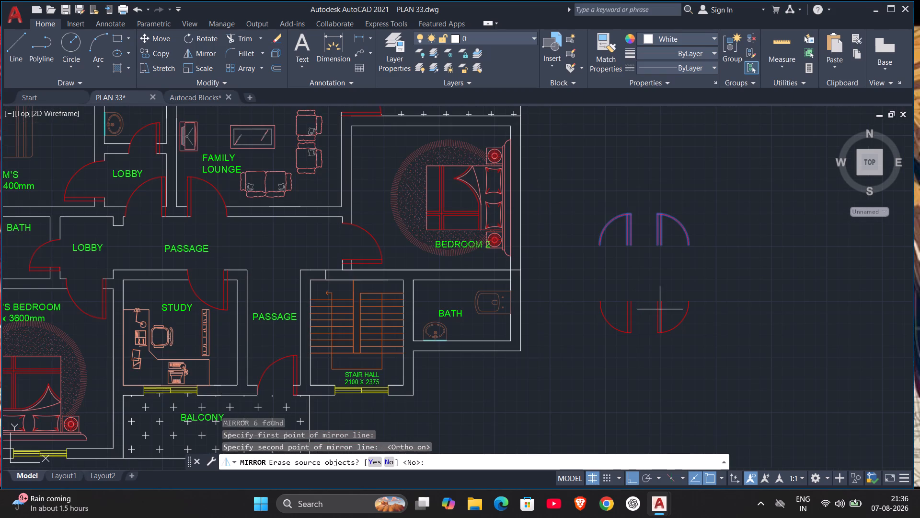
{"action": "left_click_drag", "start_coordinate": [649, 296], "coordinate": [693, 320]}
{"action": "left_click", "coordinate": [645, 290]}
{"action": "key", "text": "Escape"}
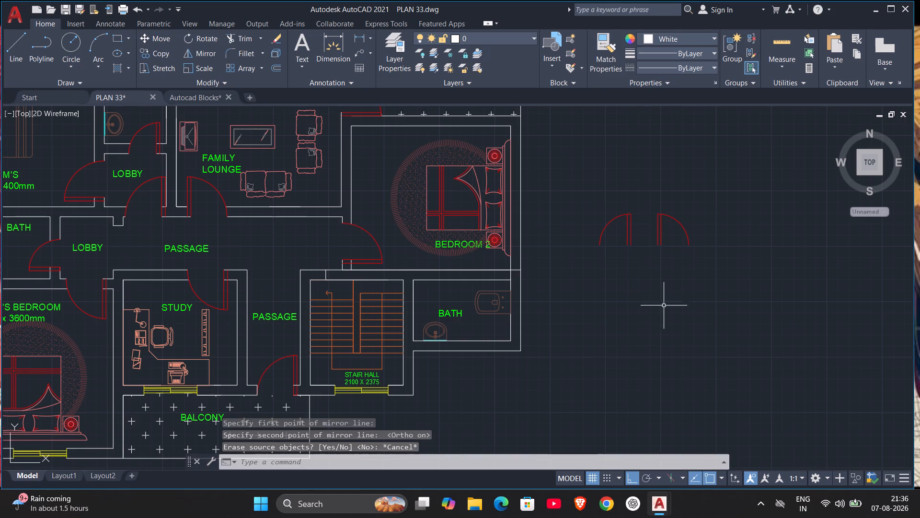
Mirror both doors east of Bedroom 2 about a horizontal line just south of them, with Ortho on, keeping the source doors.
{"action": "left_click_drag", "start_coordinate": [562, 188], "coordinate": [644, 256]}
{"action": "left_click", "coordinate": [770, 323]}
{"action": "type", "text": "MI"}
{"action": "key", "text": "Return"}
{"action": "left_click", "coordinate": [585, 278]}
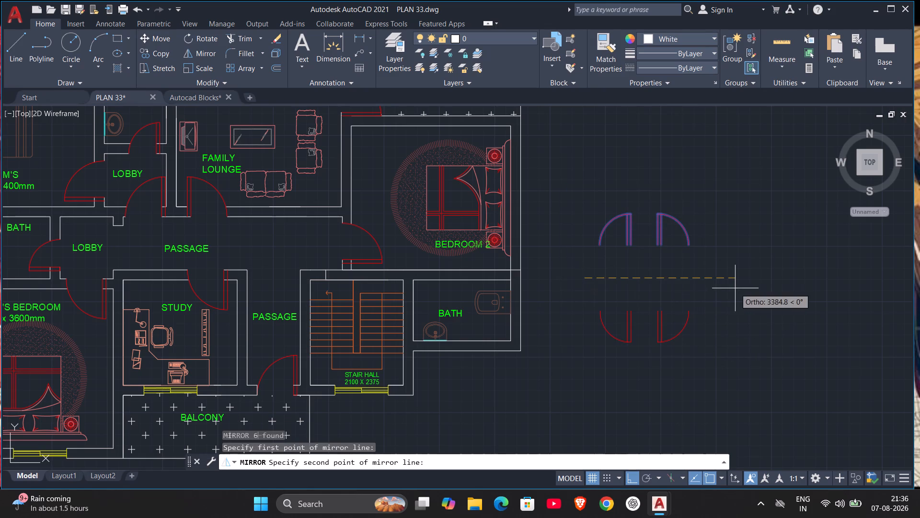
{"action": "left_click", "coordinate": [747, 288]}
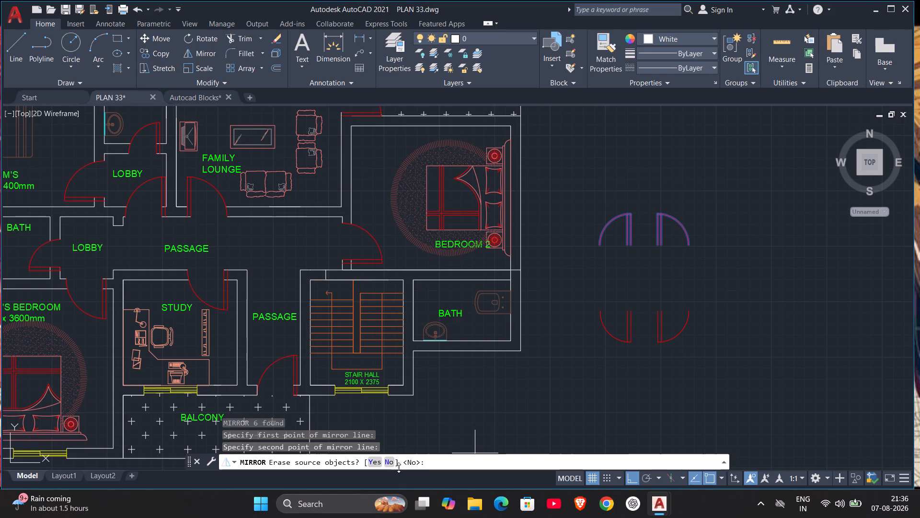
{"action": "left_click", "coordinate": [390, 462]}
Copy the southeast loose door by its leaf's top outer corner onto the wall line between Bedroom 2 and its bath, opening into the bath.
{"action": "left_click_drag", "start_coordinate": [651, 302], "coordinate": [653, 310]}
{"action": "left_click", "coordinate": [704, 376]}
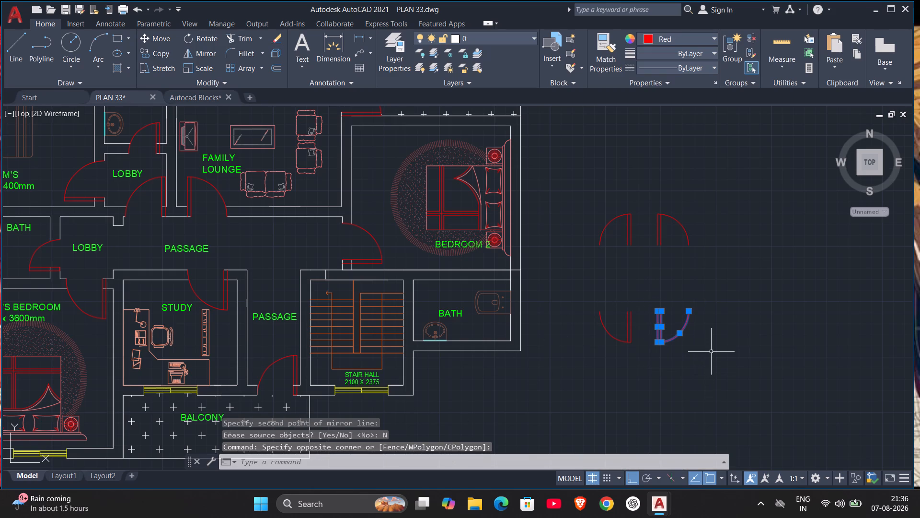
{"action": "type", "text": "CO"}
{"action": "key", "text": "Return"}
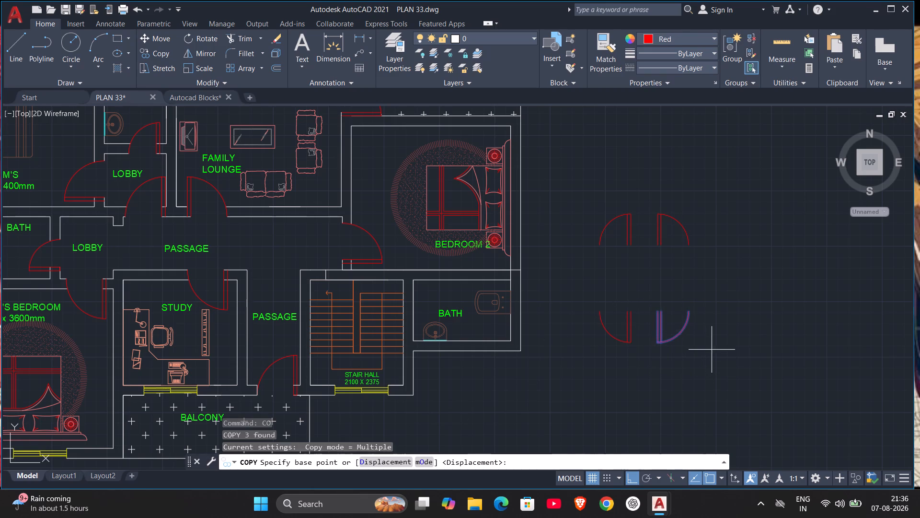
{"action": "scroll", "coordinate": [658, 310], "scroll_direction": "up", "scroll_amount": 4}
{"action": "left_click", "coordinate": [650, 321]}
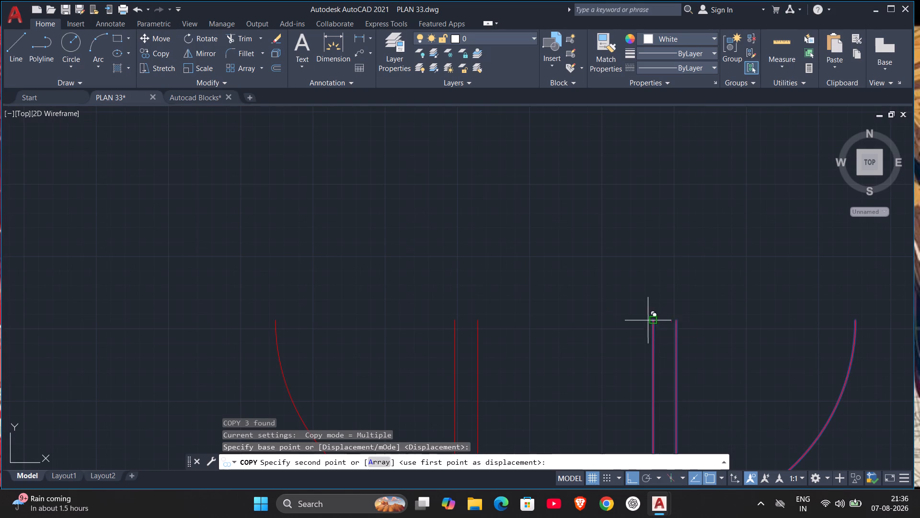
{"action": "scroll", "coordinate": [465, 272], "scroll_direction": "down", "scroll_amount": 7}
{"action": "key", "text": "F8"}
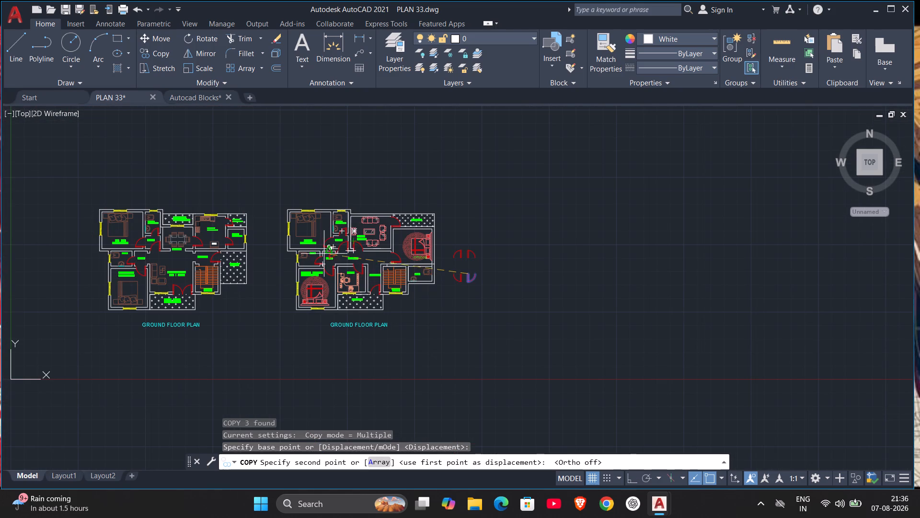
{"action": "scroll", "coordinate": [420, 273], "scroll_direction": "up", "scroll_amount": 4}
{"action": "middle_click_drag", "start_coordinate": [402, 265], "coordinate": [466, 321]}
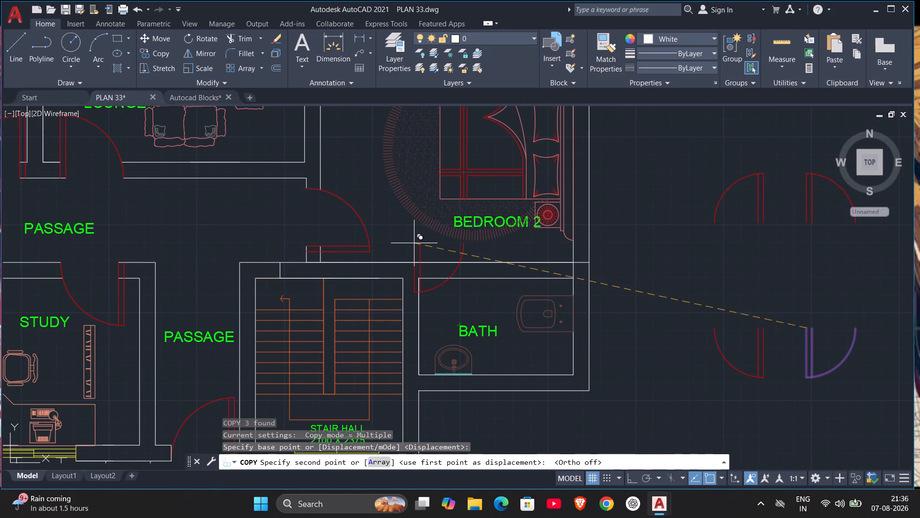
{"action": "scroll", "coordinate": [434, 270], "scroll_direction": "up", "scroll_amount": 4}
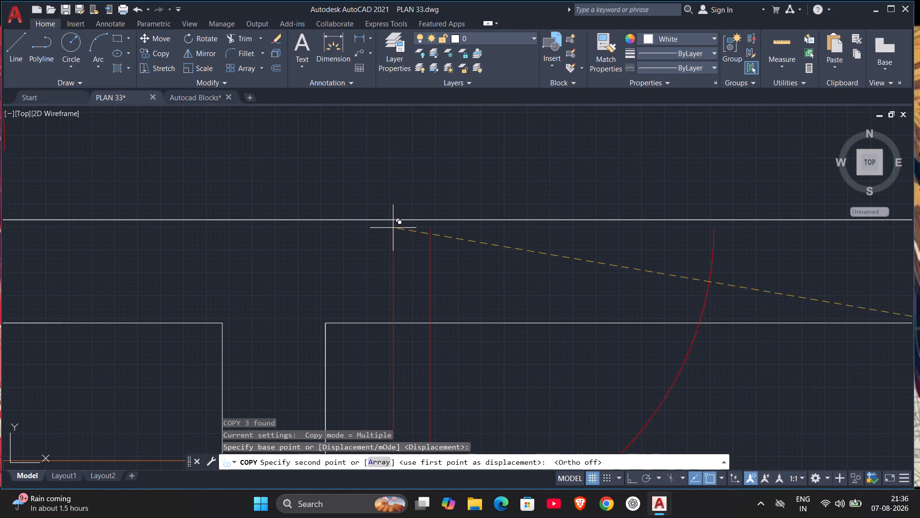
{"action": "left_click", "coordinate": [393, 219]}
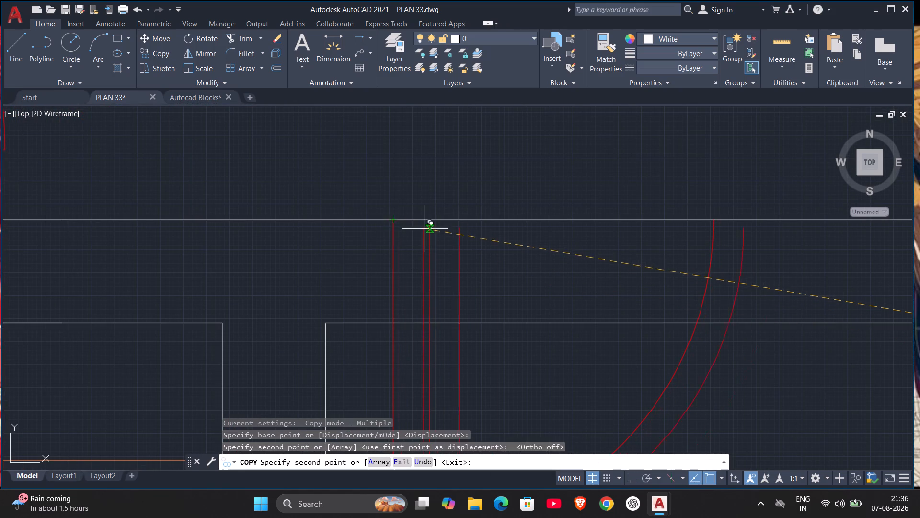
{"action": "scroll", "coordinate": [490, 236], "scroll_direction": "down", "scroll_amount": 4}
{"action": "scroll", "coordinate": [539, 261], "scroll_direction": "down", "scroll_amount": 1}
{"action": "key", "text": "Escape"}
Trim both wall lines across the new door opening between Bedroom 2 and its bath.
{"action": "scroll", "coordinate": [562, 254], "scroll_direction": "up", "scroll_amount": 2}
{"action": "type", "text": "TR"}
{"action": "key", "text": "Return"}
{"action": "left_click_drag", "start_coordinate": [458, 225], "coordinate": [455, 266]}
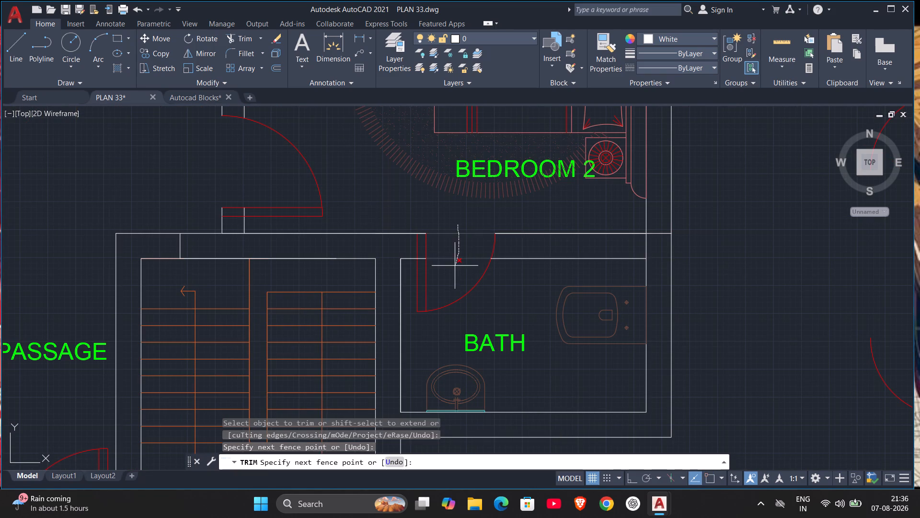
{"action": "left_click_drag", "start_coordinate": [455, 266], "coordinate": [449, 279]}
{"action": "scroll", "coordinate": [607, 246], "scroll_direction": "down", "scroll_amount": 3}
{"action": "key", "text": "Escape"}
Trim the leftover wall segments where the Bedroom 2 and bath partition meets the east exterior wall.
{"action": "scroll", "coordinate": [680, 283], "scroll_direction": "down", "scroll_amount": 1}
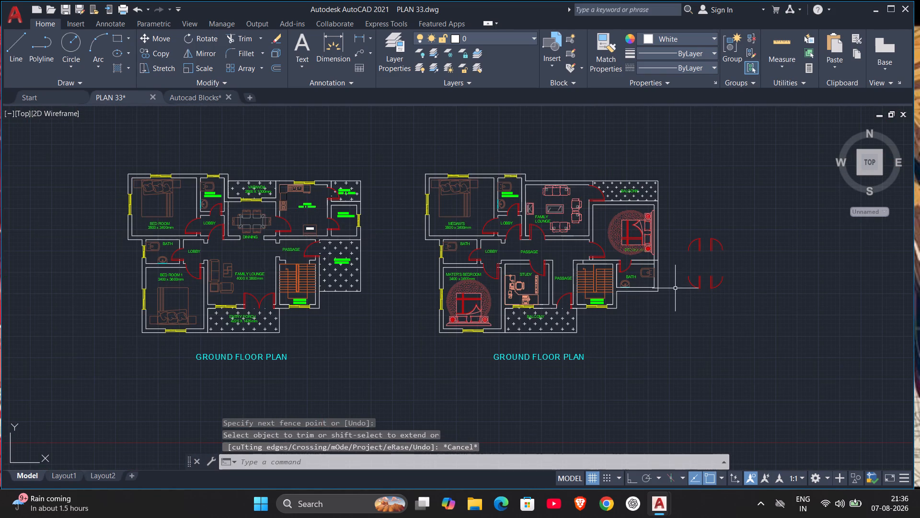
{"action": "middle_click_drag", "start_coordinate": [673, 297], "coordinate": [683, 261]}
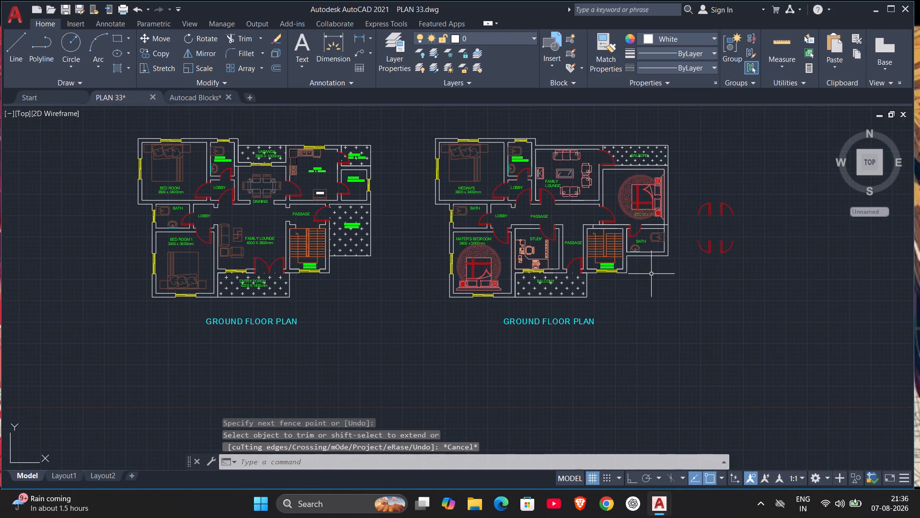
{"action": "scroll", "coordinate": [652, 273], "scroll_direction": "up", "scroll_amount": 1}
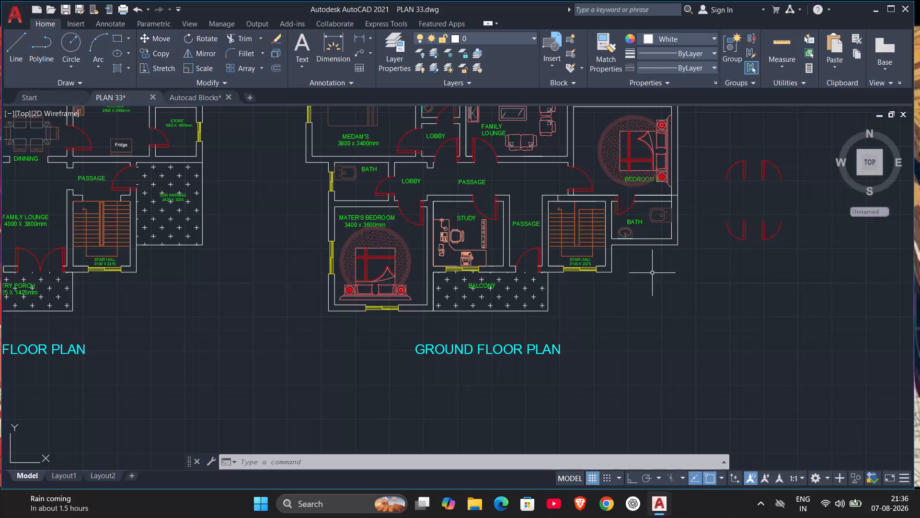
{"action": "middle_click_drag", "start_coordinate": [665, 225], "coordinate": [655, 296]}
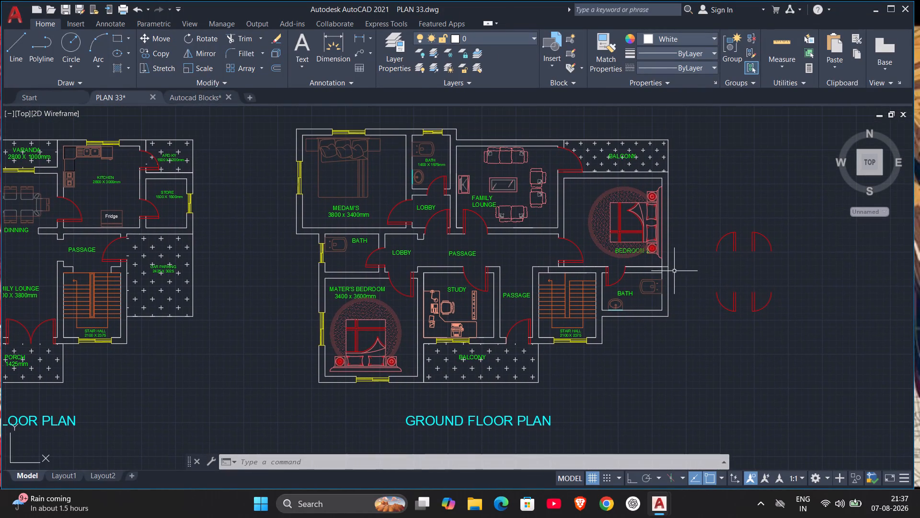
{"action": "scroll", "coordinate": [676, 267], "scroll_direction": "up", "scroll_amount": 3}
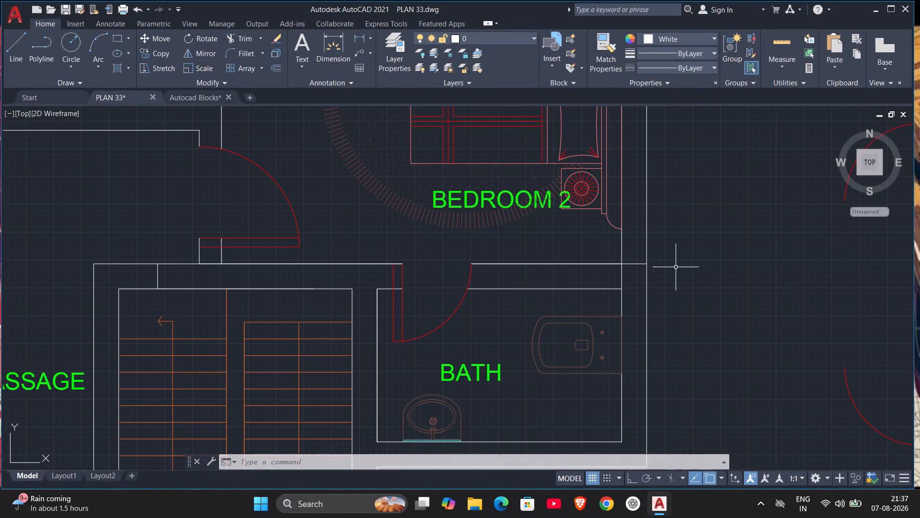
{"action": "type", "text": "TR"}
{"action": "key", "text": "Return"}
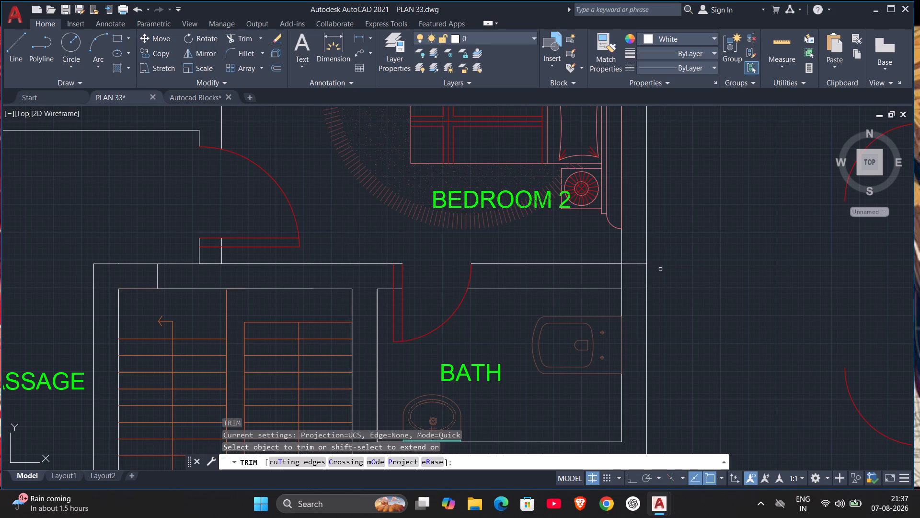
{"action": "left_click_drag", "start_coordinate": [634, 244], "coordinate": [636, 265]}
{"action": "left_click", "coordinate": [639, 288]}
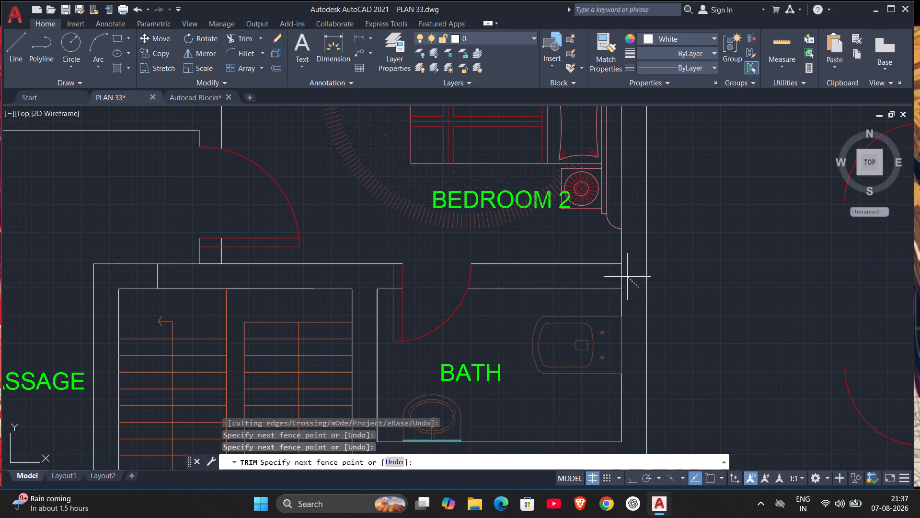
{"action": "left_click_drag", "start_coordinate": [629, 272], "coordinate": [606, 277]}
{"action": "left_click_drag", "start_coordinate": [612, 278], "coordinate": [635, 275]}
{"action": "scroll", "coordinate": [636, 276], "scroll_direction": "down", "scroll_amount": 1}
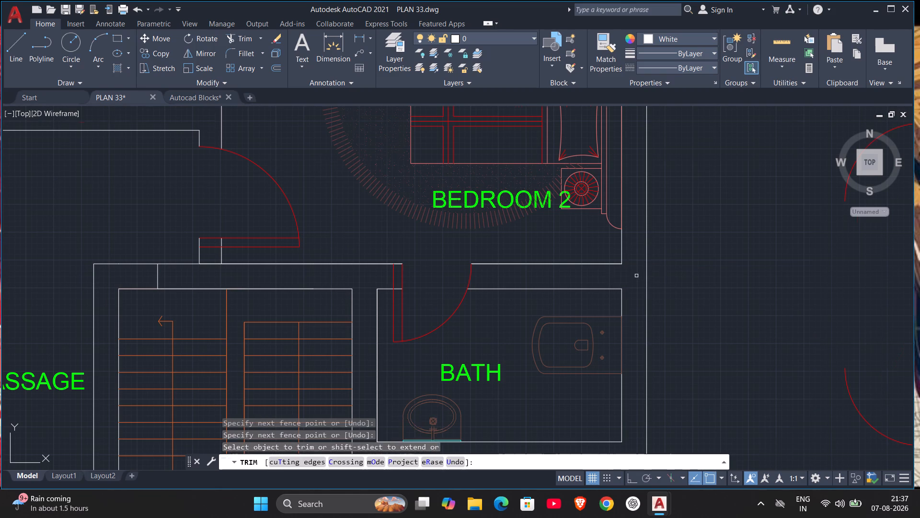
{"action": "scroll", "coordinate": [636, 276], "scroll_direction": "down", "scroll_amount": 1}
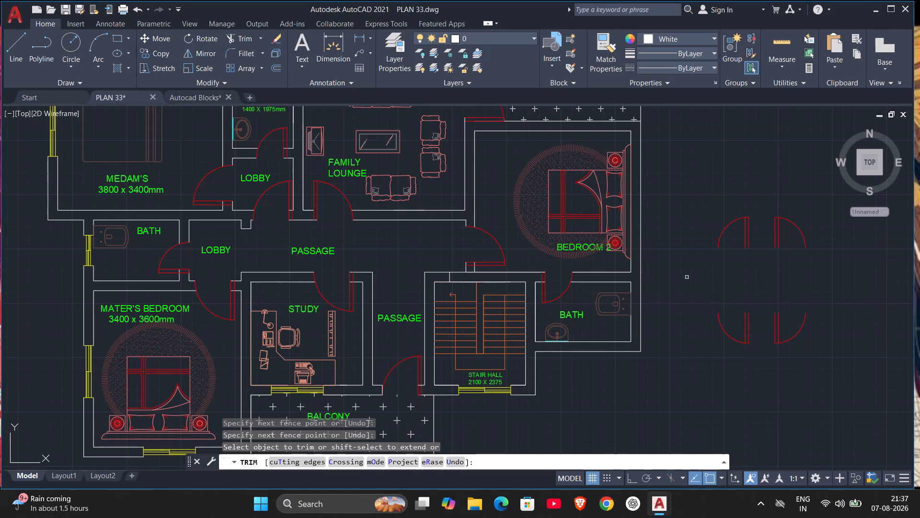
{"action": "key", "text": "Escape"}
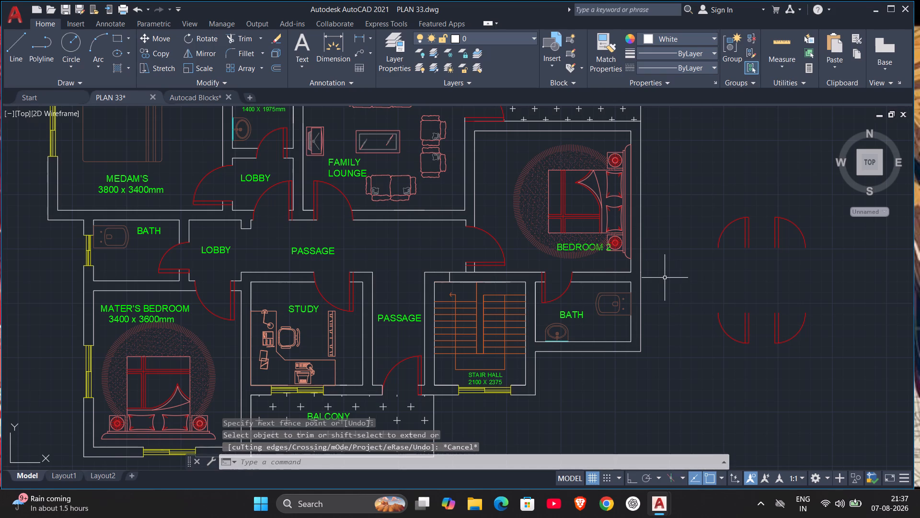
Copy the window on the north wall of Medam's room by its outer east corner onto the wall between Bedroom 2 and the balcony.
{"action": "middle_click_drag", "start_coordinate": [665, 279], "coordinate": [661, 326]}
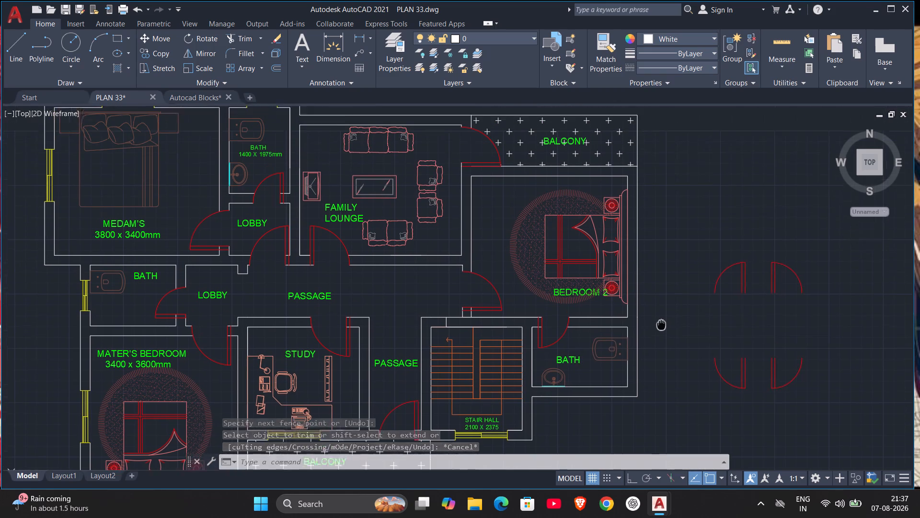
{"action": "middle_click_drag", "start_coordinate": [661, 326], "coordinate": [657, 331]}
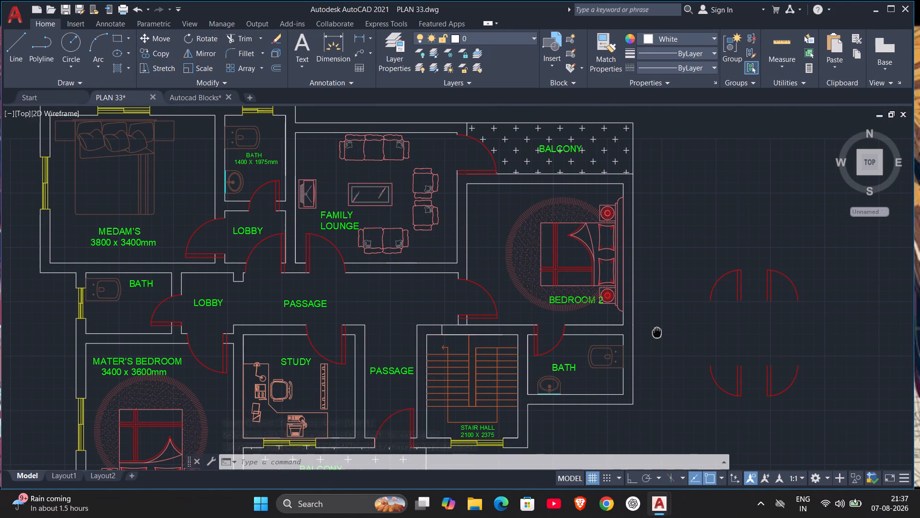
{"action": "middle_click_drag", "start_coordinate": [657, 331], "coordinate": [668, 331]}
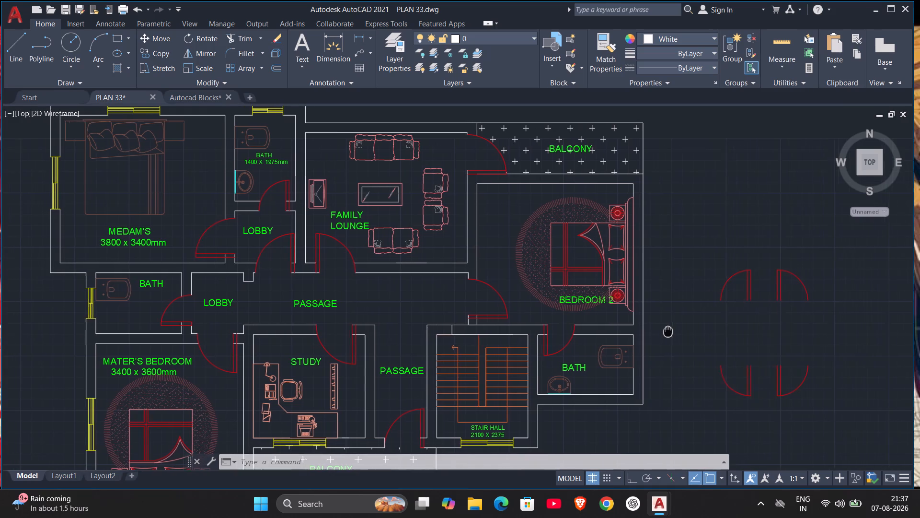
{"action": "middle_click_drag", "start_coordinate": [668, 331], "coordinate": [747, 350]}
{"action": "middle_click_drag", "start_coordinate": [210, 180], "coordinate": [304, 238]}
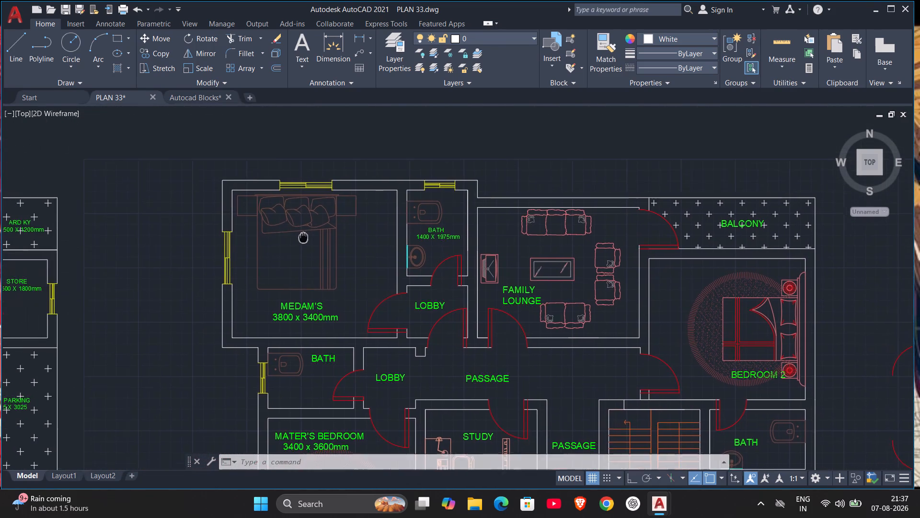
{"action": "middle_click_drag", "start_coordinate": [304, 238], "coordinate": [305, 238]}
{"action": "scroll", "coordinate": [290, 195], "scroll_direction": "up", "scroll_amount": 3}
{"action": "left_click_drag", "start_coordinate": [230, 145], "coordinate": [236, 146]}
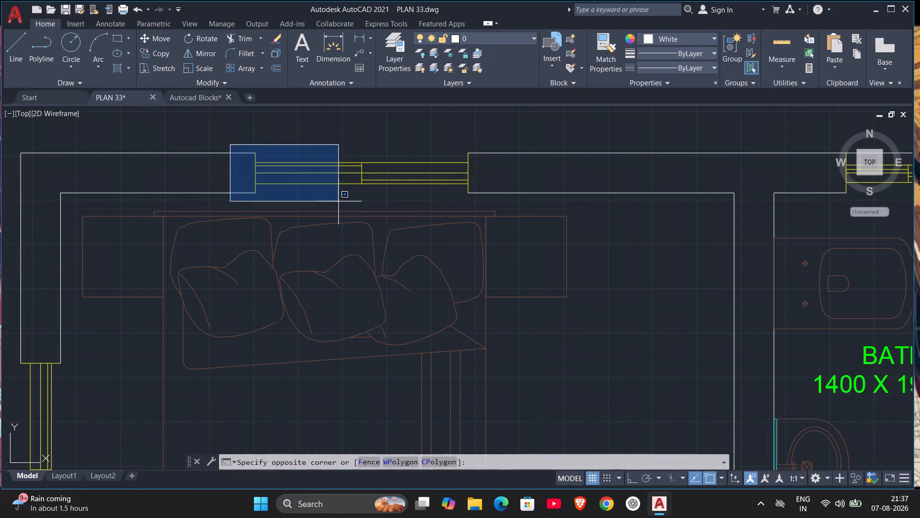
{"action": "left_click", "coordinate": [502, 197]}
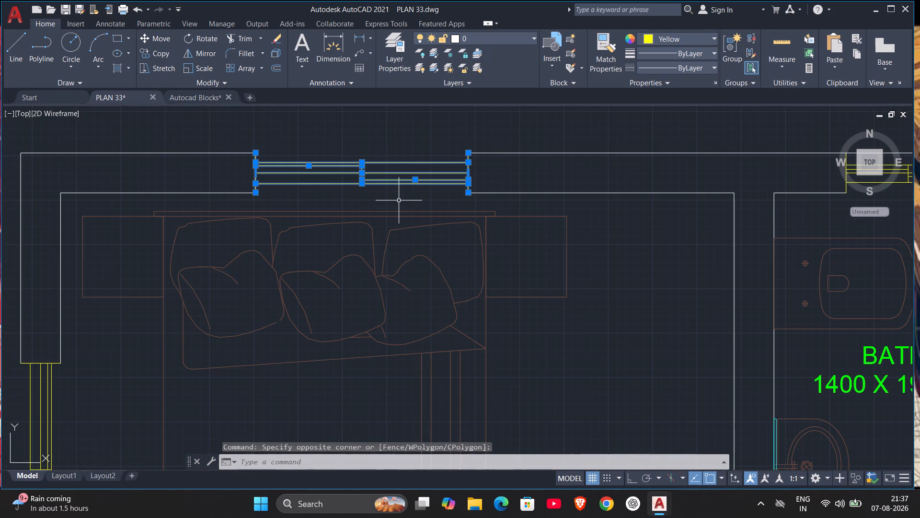
{"action": "type", "text": "CO"}
{"action": "key", "text": "Return"}
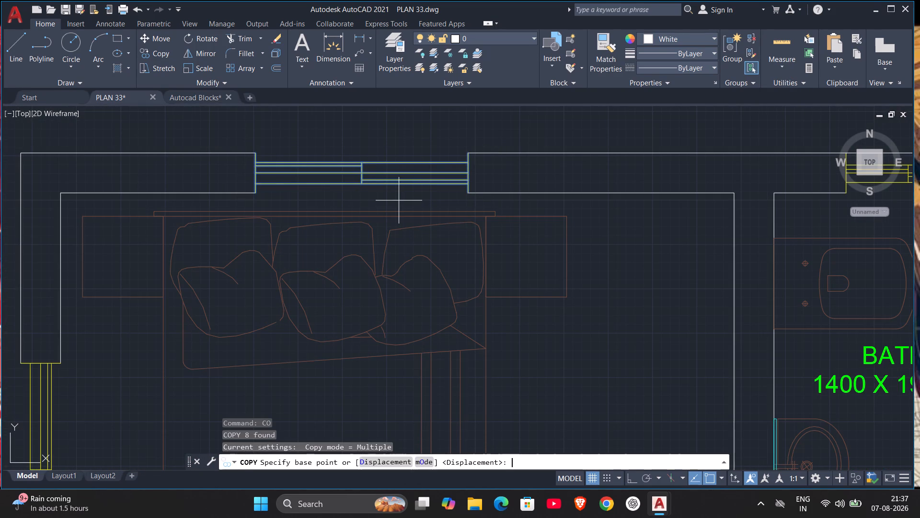
{"action": "left_click", "coordinate": [468, 154]}
{"action": "scroll", "coordinate": [643, 214], "scroll_direction": "down", "scroll_amount": 5}
{"action": "middle_click_drag", "start_coordinate": [722, 258], "coordinate": [553, 270]}
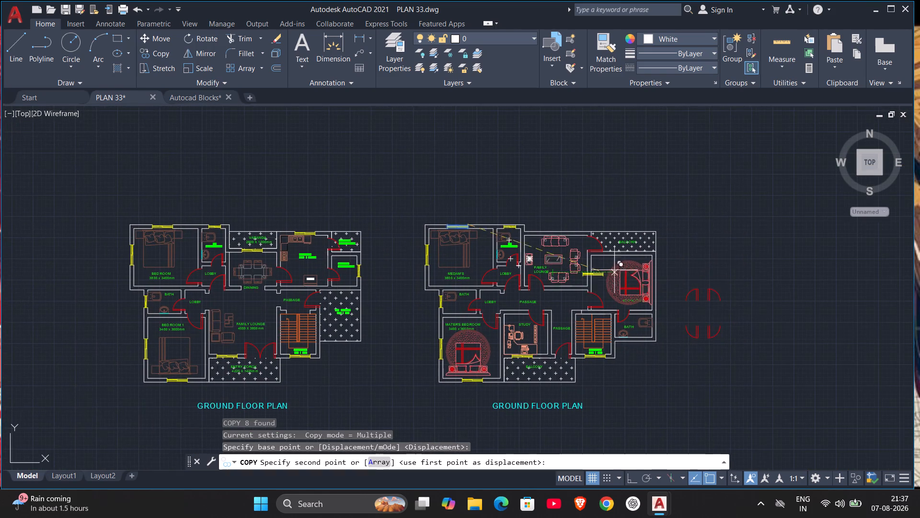
{"action": "scroll", "coordinate": [645, 258], "scroll_direction": "up", "scroll_amount": 4}
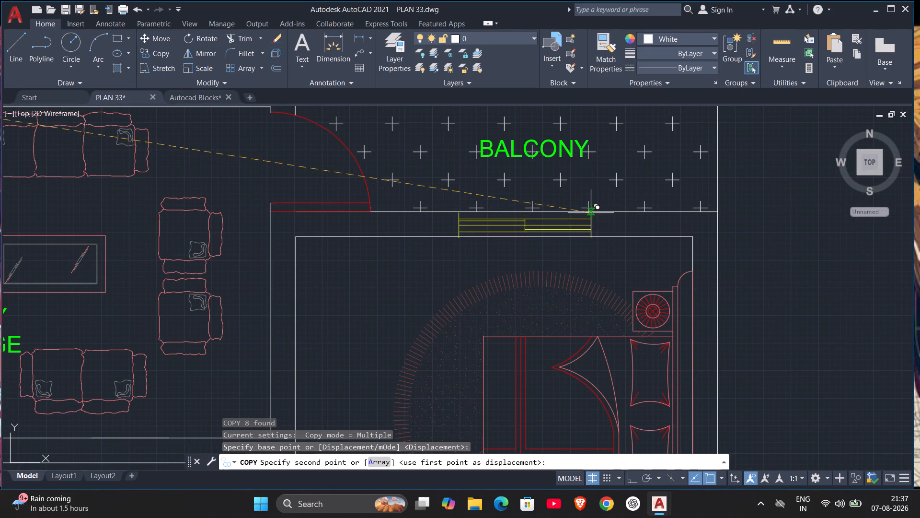
{"action": "scroll", "coordinate": [591, 213], "scroll_direction": "up", "scroll_amount": 4}
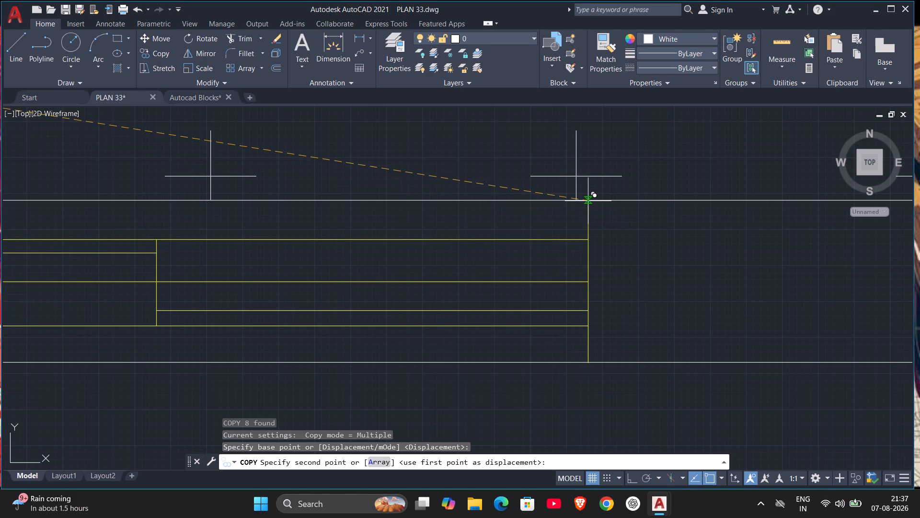
{"action": "left_click", "coordinate": [587, 201]}
Place another copy of the window on the Family Lounge's north wall, above the three-seat sofa.
{"action": "scroll", "coordinate": [630, 219], "scroll_direction": "down", "scroll_amount": 2}
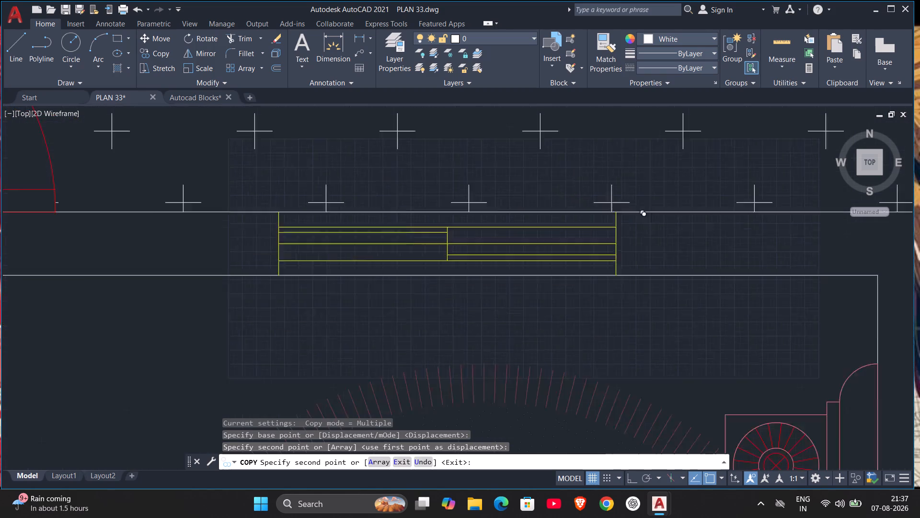
{"action": "scroll", "coordinate": [639, 220], "scroll_direction": "down", "scroll_amount": 3}
{"action": "scroll", "coordinate": [627, 302], "scroll_direction": "down", "scroll_amount": 1}
{"action": "middle_click_drag", "start_coordinate": [631, 311], "coordinate": [630, 307]}
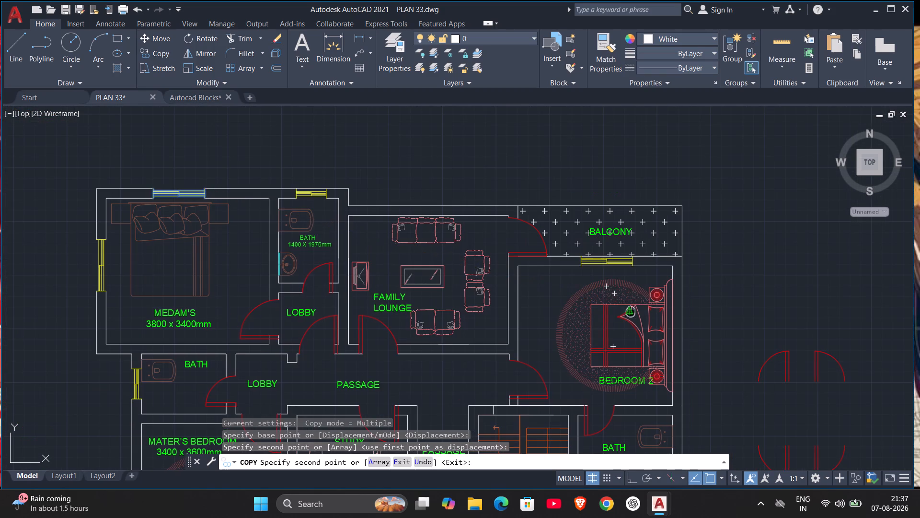
{"action": "middle_click_drag", "start_coordinate": [630, 307], "coordinate": [621, 278]}
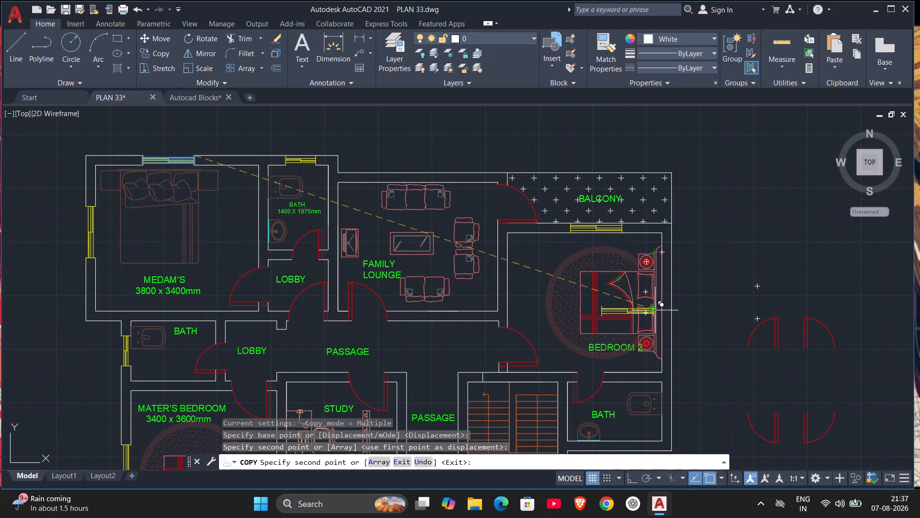
{"action": "middle_click_drag", "start_coordinate": [652, 323], "coordinate": [675, 261]}
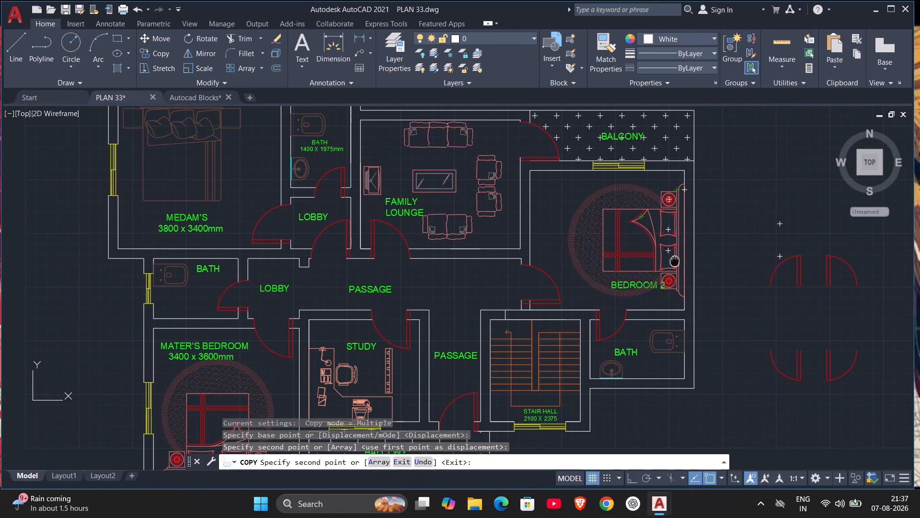
{"action": "middle_click_drag", "start_coordinate": [675, 261], "coordinate": [626, 283]}
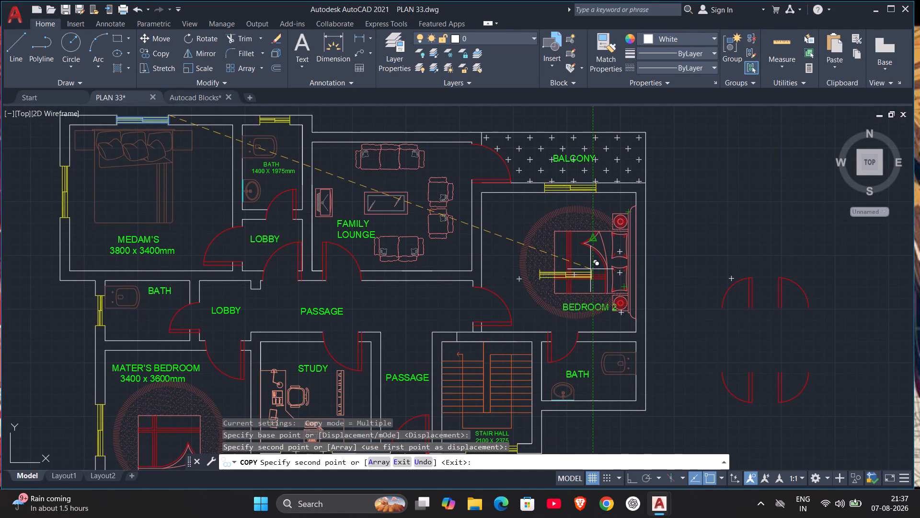
{"action": "middle_click_drag", "start_coordinate": [496, 230], "coordinate": [664, 358]}
{"action": "scroll", "coordinate": [621, 295], "scroll_direction": "up", "scroll_amount": 2}
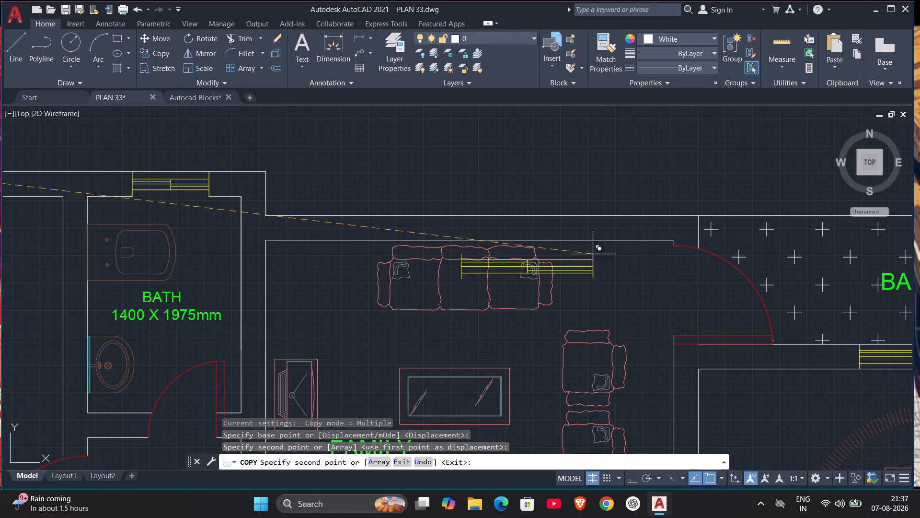
{"action": "scroll", "coordinate": [536, 222], "scroll_direction": "up", "scroll_amount": 3}
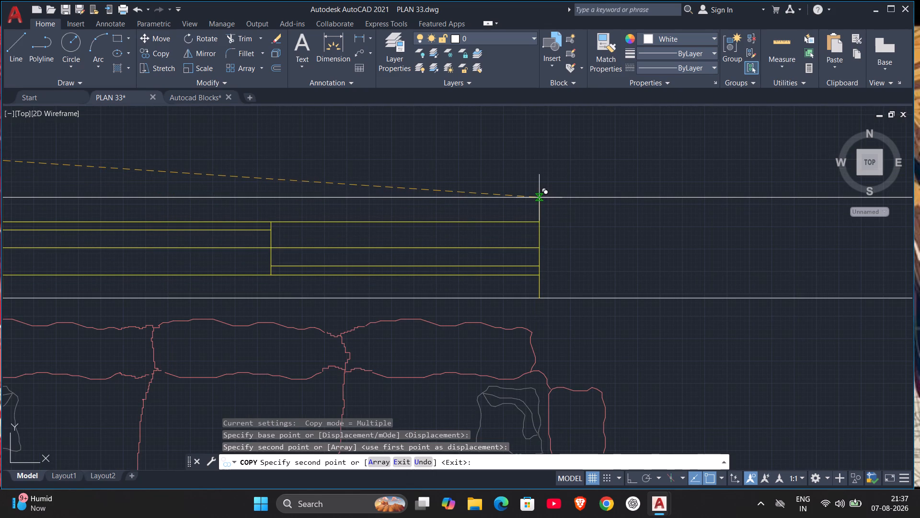
{"action": "left_click", "coordinate": [539, 198]}
Place one more loose copy of the window in the empty space east of the balcony and end the copying.
{"action": "scroll", "coordinate": [598, 187], "scroll_direction": "down", "scroll_amount": 5}
{"action": "scroll", "coordinate": [681, 247], "scroll_direction": "down", "scroll_amount": 3}
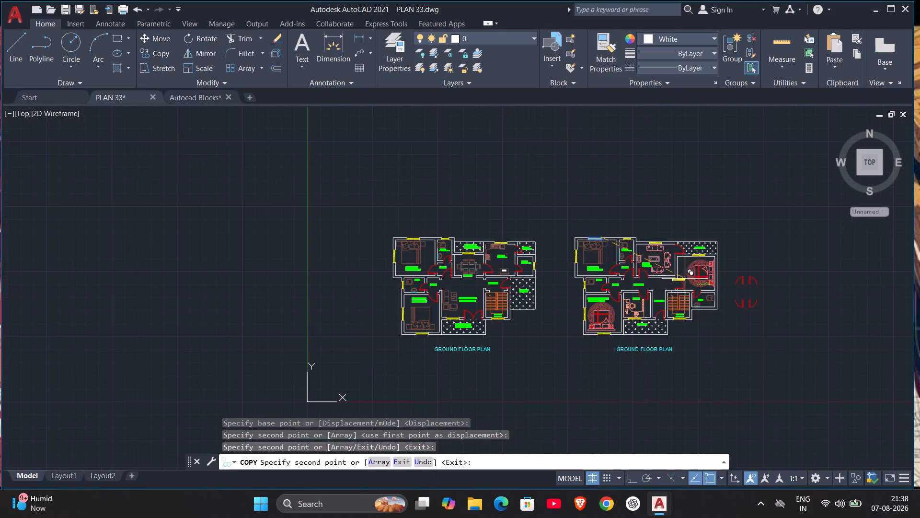
{"action": "middle_click_drag", "start_coordinate": [684, 281], "coordinate": [641, 232]}
{"action": "scroll", "coordinate": [612, 279], "scroll_direction": "up", "scroll_amount": 1}
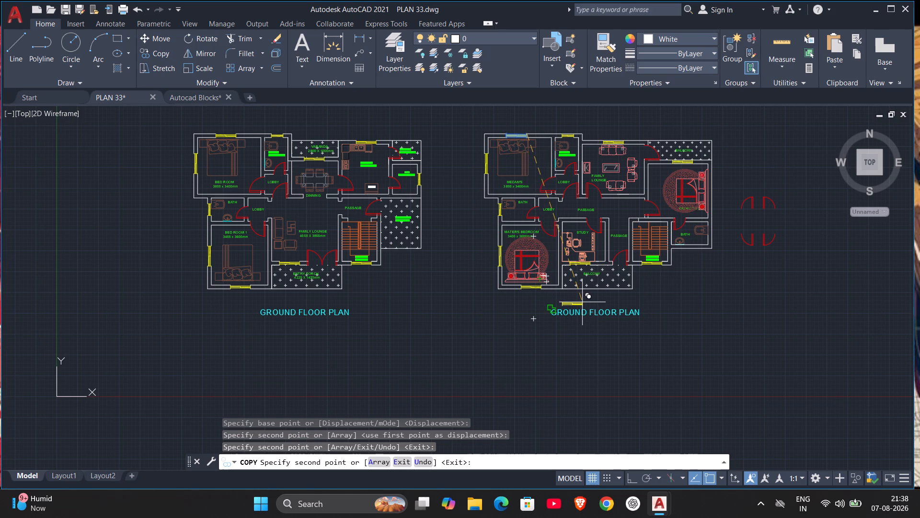
{"action": "left_click", "coordinate": [752, 161]}
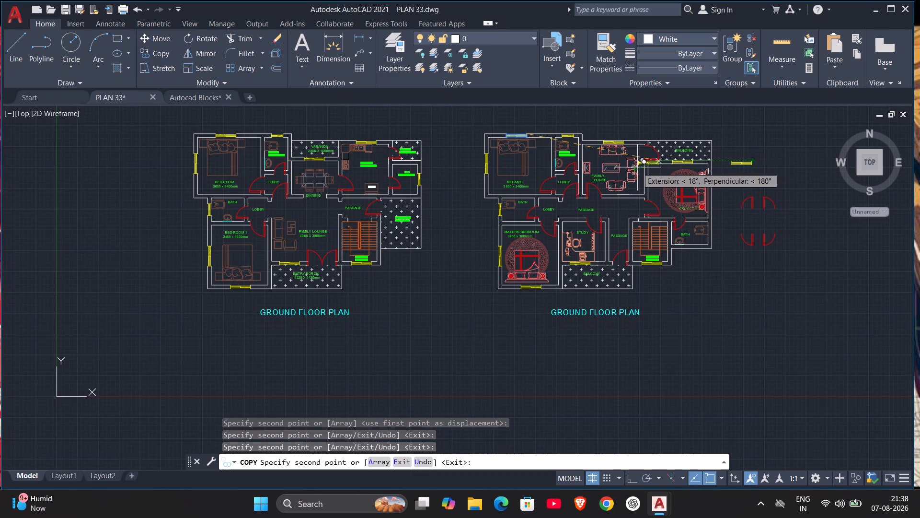
{"action": "key", "text": "Escape"}
Copy the small north window of the 1400 x 1975 mm bath to the empty space east of the loose window copy.
{"action": "scroll", "coordinate": [625, 148], "scroll_direction": "up", "scroll_amount": 2}
{"action": "middle_click_drag", "start_coordinate": [623, 149], "coordinate": [627, 200]}
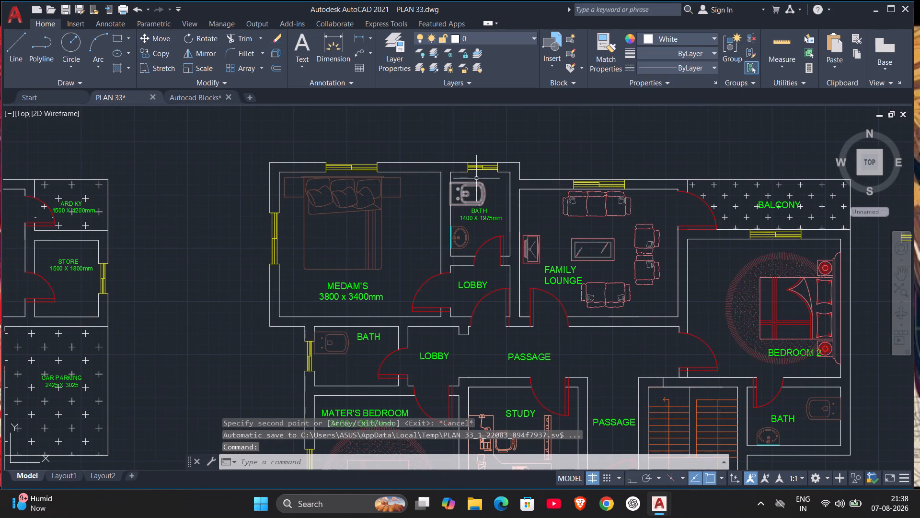
{"action": "left_click", "coordinate": [460, 155]}
{"action": "left_click", "coordinate": [506, 180]}
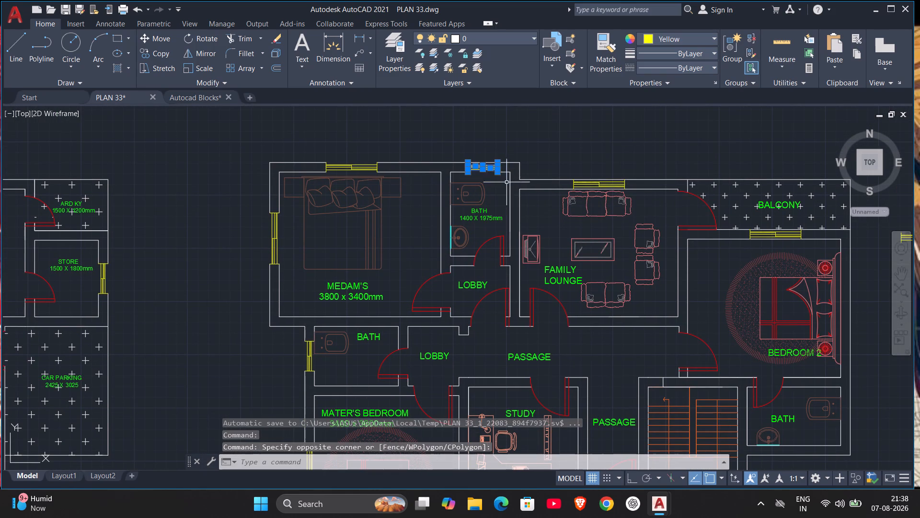
{"action": "key", "text": "c"}
{"action": "key", "text": "o"}
{"action": "key", "text": "Return"}
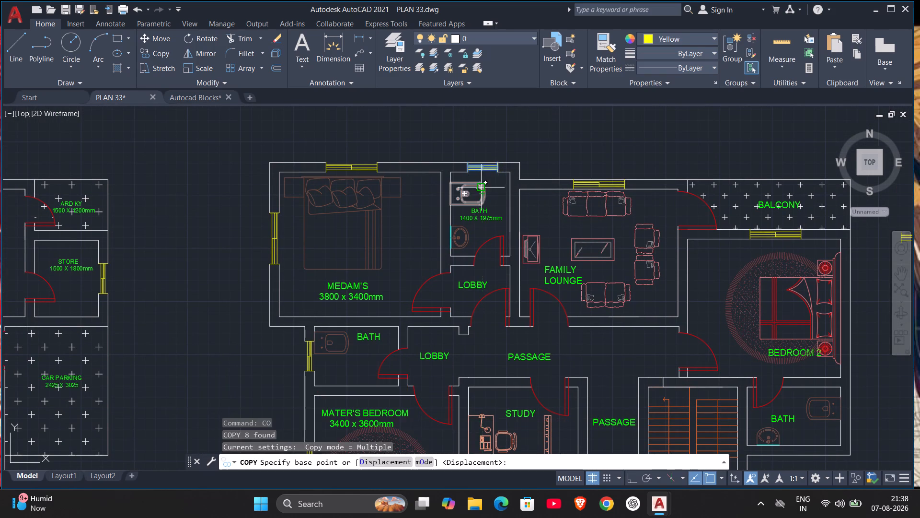
{"action": "scroll", "coordinate": [477, 160], "scroll_direction": "up", "scroll_amount": 2}
{"action": "left_click", "coordinate": [455, 168]}
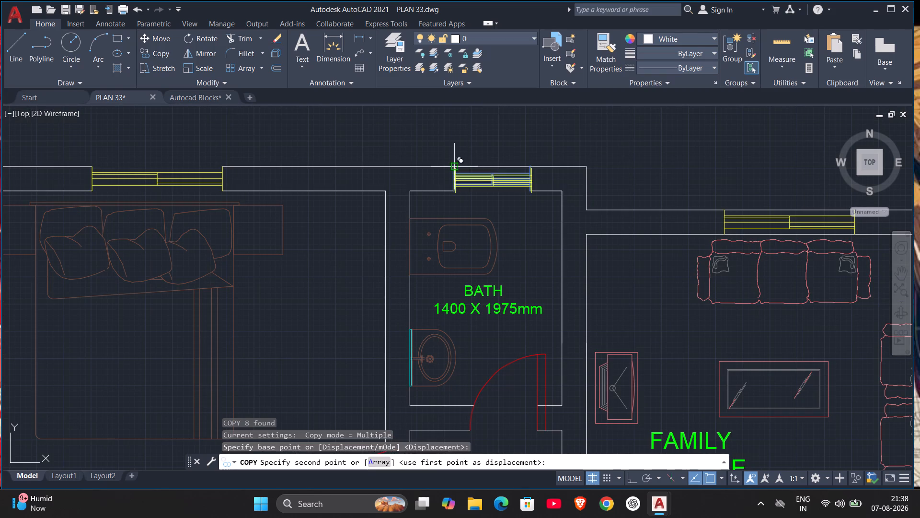
{"action": "scroll", "coordinate": [634, 155], "scroll_direction": "down", "scroll_amount": 5}
{"action": "middle_click_drag", "start_coordinate": [729, 198], "coordinate": [626, 236]}
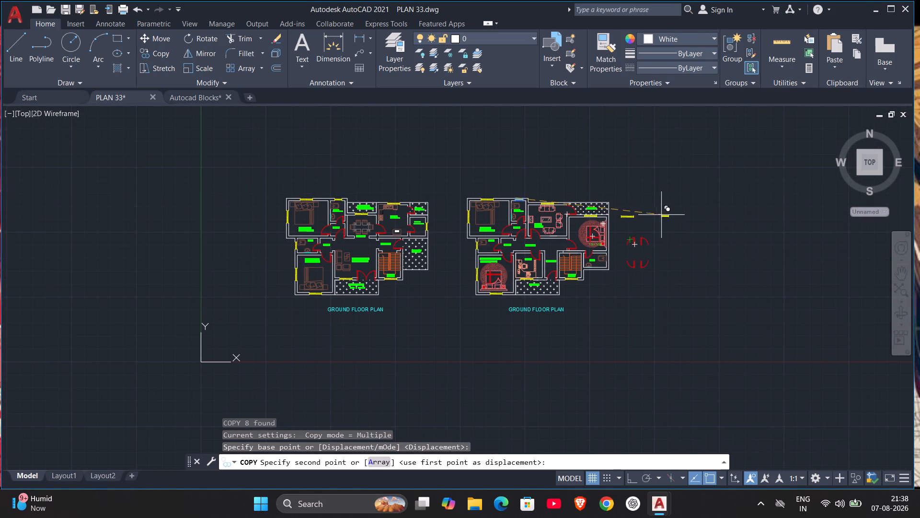
{"action": "left_click", "coordinate": [662, 214]}
{"action": "key", "text": "Escape"}
Trim the outer wall line across the north window of the 1400 x 1975 mm bath.
{"action": "scroll", "coordinate": [529, 191], "scroll_direction": "up", "scroll_amount": 4}
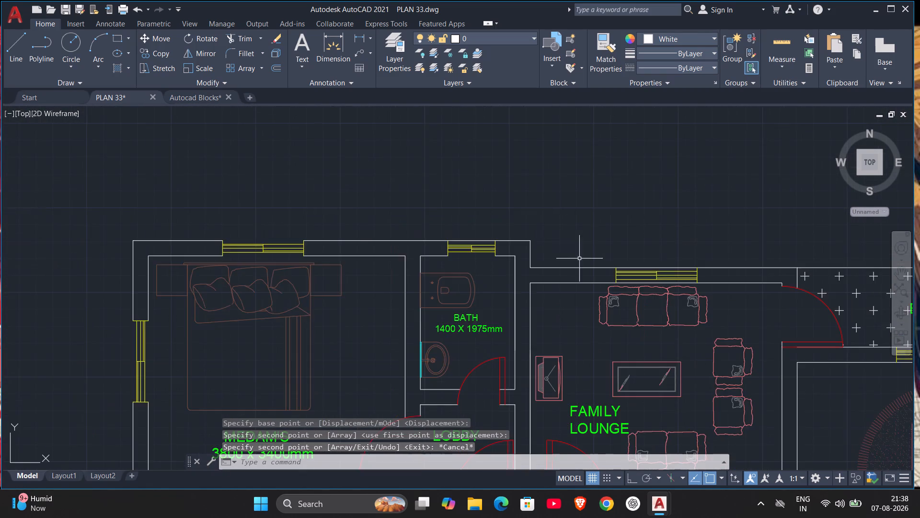
{"action": "scroll", "coordinate": [591, 259], "scroll_direction": "up", "scroll_amount": 1}
{"action": "scroll", "coordinate": [604, 259], "scroll_direction": "down", "scroll_amount": 1}
{"action": "scroll", "coordinate": [497, 239], "scroll_direction": "up", "scroll_amount": 2}
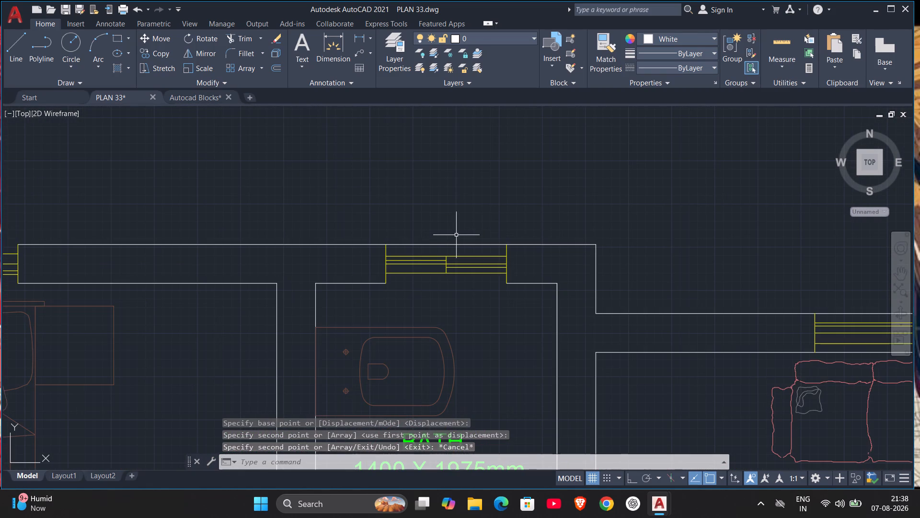
{"action": "type", "text": "TR"}
{"action": "key", "text": "Return"}
{"action": "left_click_drag", "start_coordinate": [454, 235], "coordinate": [454, 247]}
Trim both wall lines across the new window on the Family Lounge's north wall.
{"action": "scroll", "coordinate": [523, 236], "scroll_direction": "down", "scroll_amount": 2}
{"action": "scroll", "coordinate": [686, 253], "scroll_direction": "up", "scroll_amount": 3}
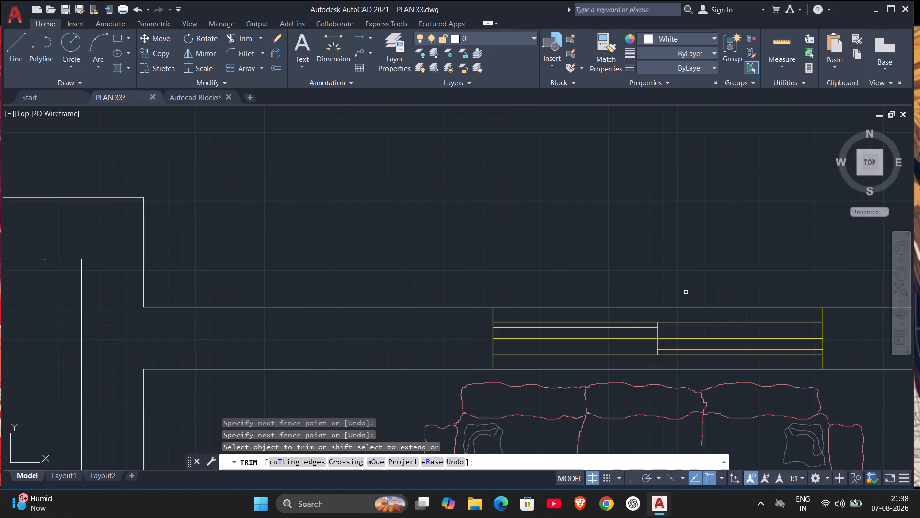
{"action": "left_click", "coordinate": [681, 307]}
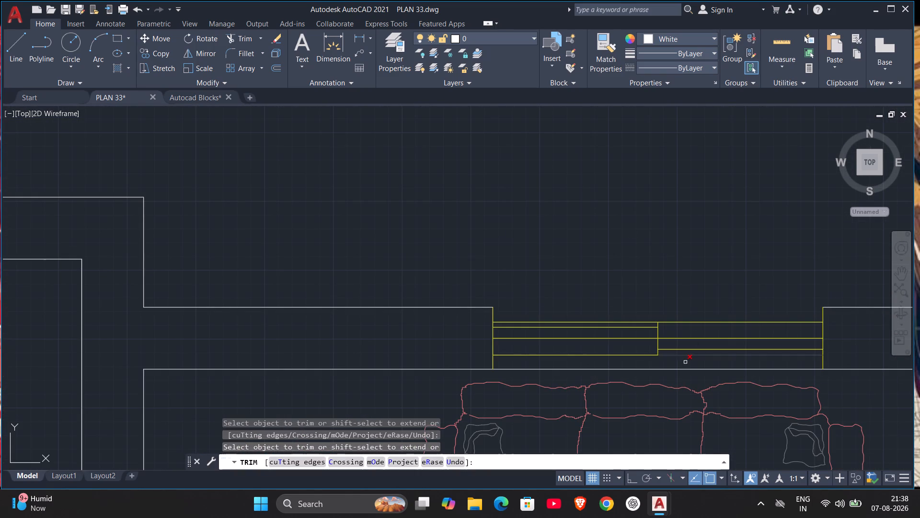
{"action": "left_click", "coordinate": [679, 370]}
Trim the wall lines across the new window between the balcony and Bedroom 2, and end trimming.
{"action": "scroll", "coordinate": [694, 328], "scroll_direction": "down", "scroll_amount": 5}
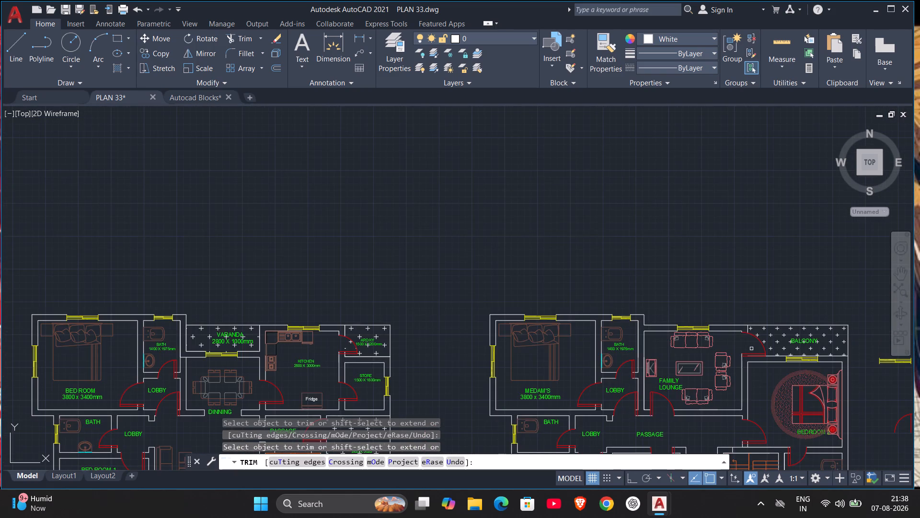
{"action": "scroll", "coordinate": [744, 349], "scroll_direction": "up", "scroll_amount": 1}
{"action": "middle_click_drag", "start_coordinate": [740, 349], "coordinate": [527, 279]}
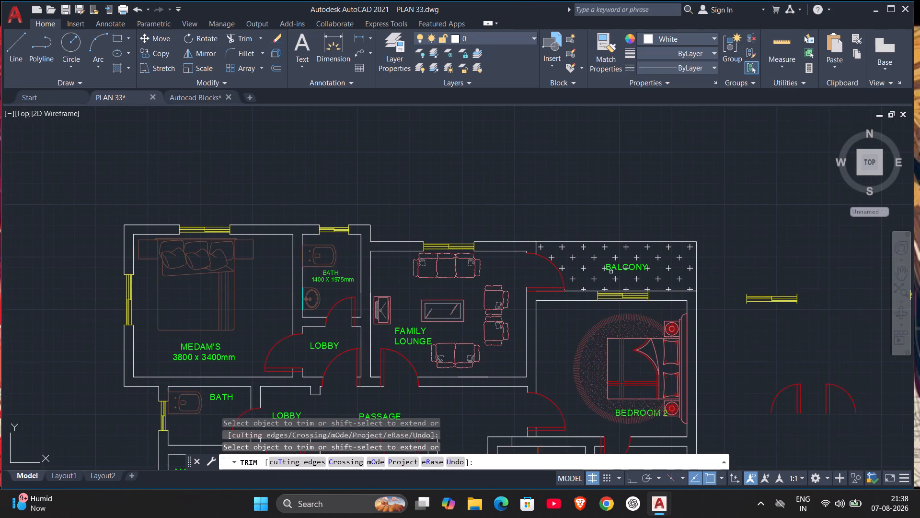
{"action": "scroll", "coordinate": [642, 273], "scroll_direction": "up", "scroll_amount": 3}
{"action": "left_click", "coordinate": [606, 335]}
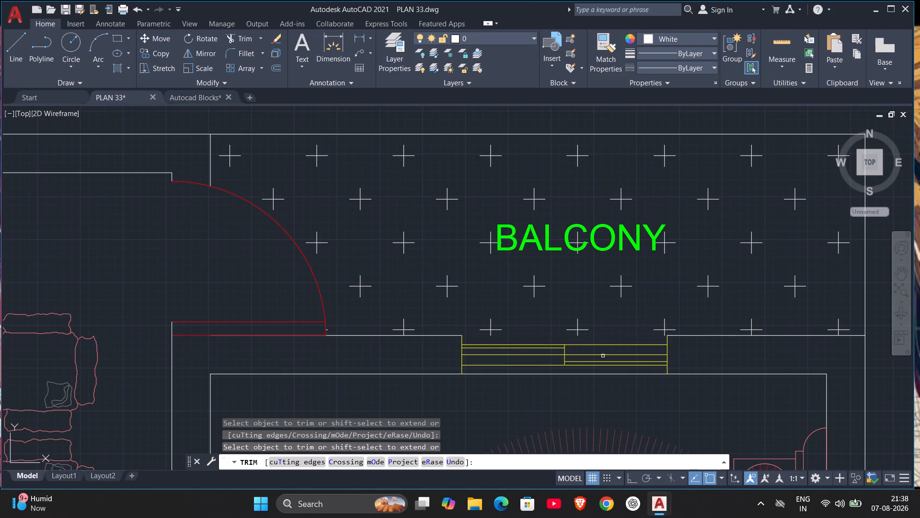
{"action": "left_click", "coordinate": [595, 373]}
{"action": "scroll", "coordinate": [701, 357], "scroll_direction": "down", "scroll_amount": 4}
{"action": "middle_click_drag", "start_coordinate": [739, 391], "coordinate": [699, 257]}
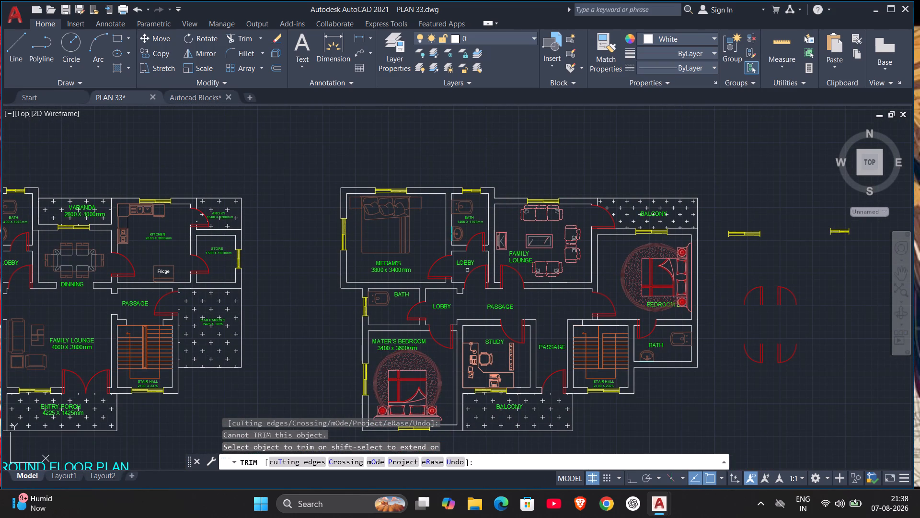
{"action": "key", "text": "Escape"}
Rotate the larger loose window copy east of the plan by 270° about its middle, with Ortho on.
{"action": "scroll", "coordinate": [742, 238], "scroll_direction": "up", "scroll_amount": 1}
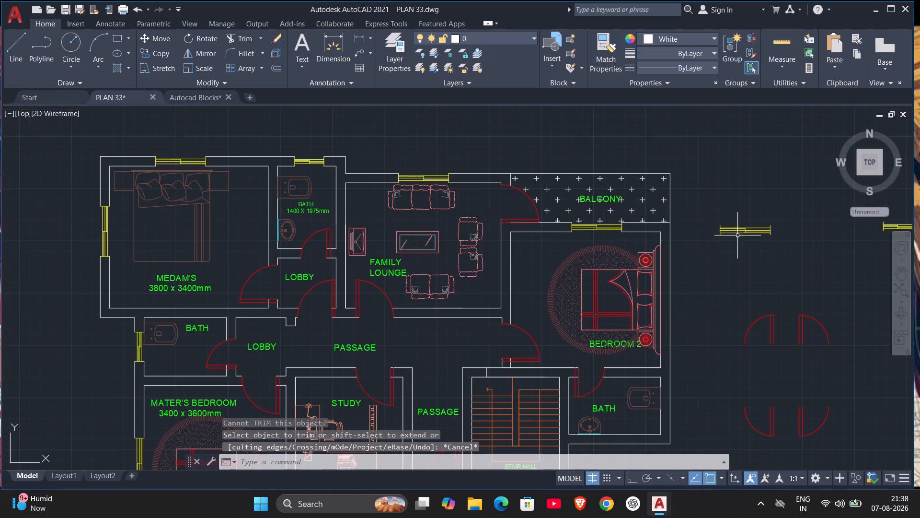
{"action": "left_click_drag", "start_coordinate": [697, 215], "coordinate": [713, 220]}
{"action": "left_click", "coordinate": [806, 252]}
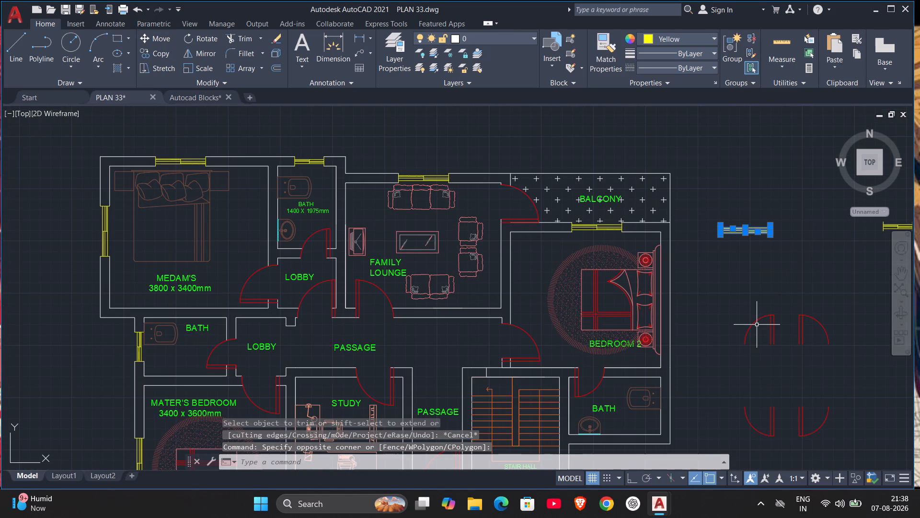
{"action": "key", "text": "r"}
{"action": "key", "text": "o"}
{"action": "key", "text": "Return"}
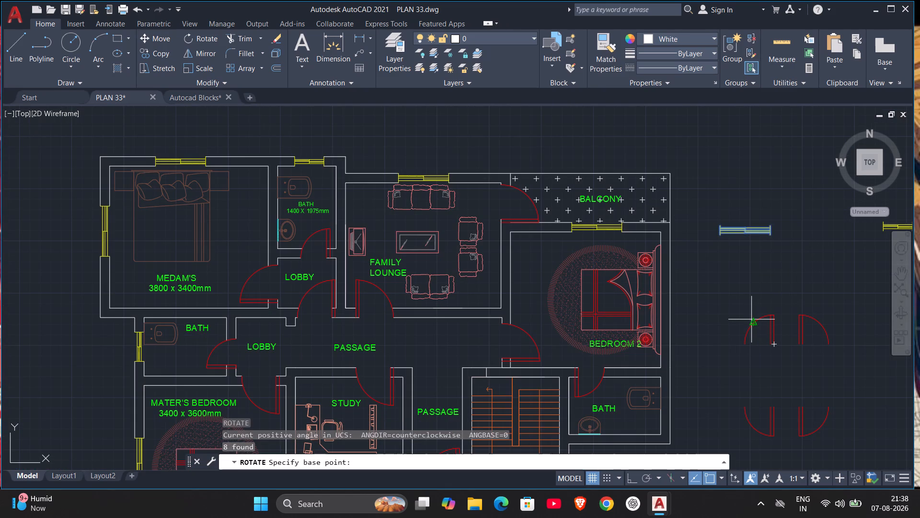
{"action": "key", "text": "F8"}
{"action": "left_click", "coordinate": [743, 235]}
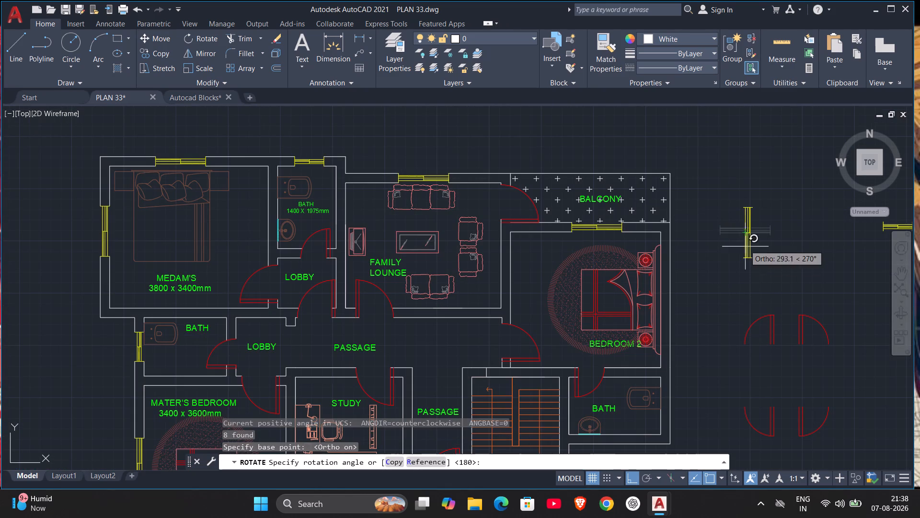
{"action": "left_click", "coordinate": [747, 276]}
Rotate the small loose window copy about its middle so that it runs north-south.
{"action": "middle_click_drag", "start_coordinate": [828, 268], "coordinate": [640, 271]}
{"action": "left_click_drag", "start_coordinate": [660, 205], "coordinate": [716, 228]}
{"action": "left_click_drag", "start_coordinate": [760, 254], "coordinate": [767, 265]}
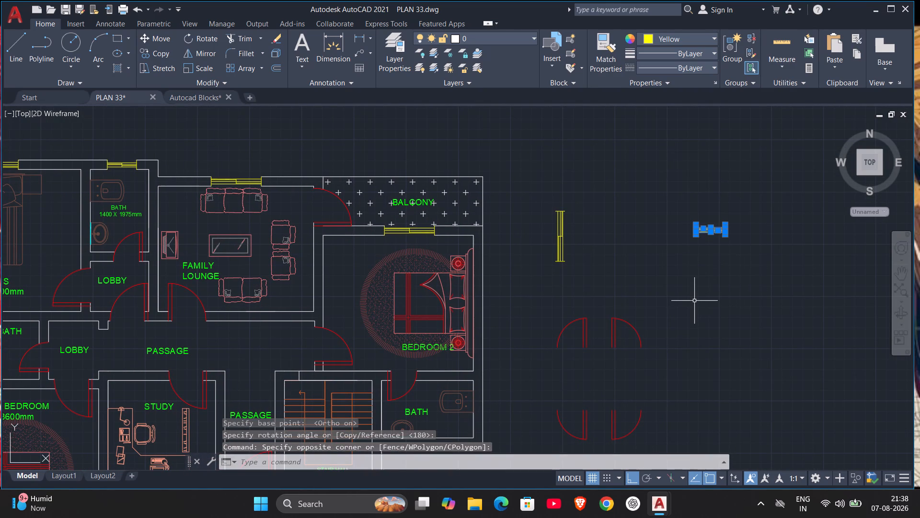
{"action": "key", "text": "r"}
{"action": "key", "text": "o"}
{"action": "key", "text": "Return"}
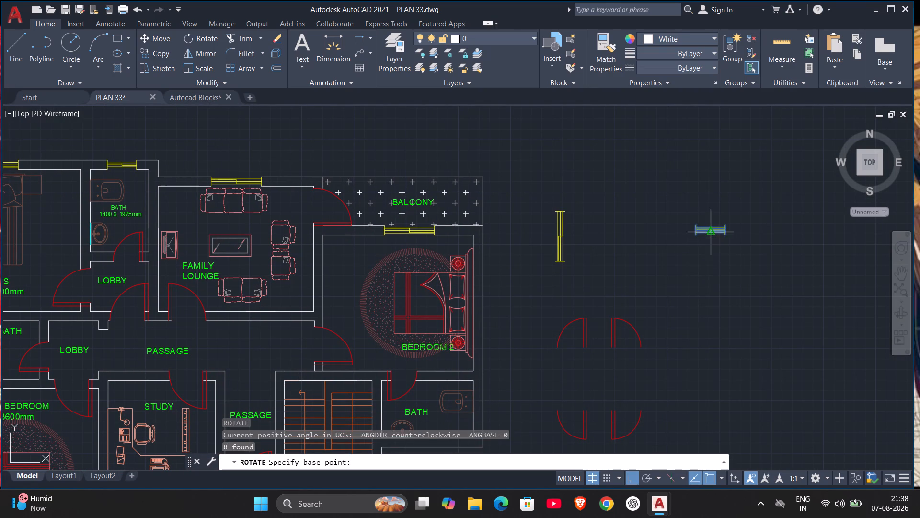
{"action": "left_click", "coordinate": [709, 230]}
{"action": "left_click", "coordinate": [686, 264]}
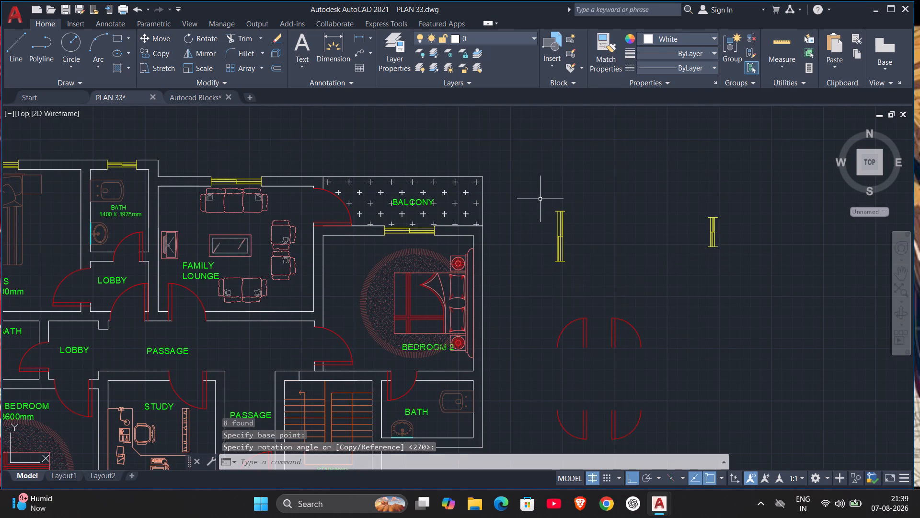
Copy the larger rotated window from its south-east end onto the outer line of Bedroom 2's east wall.
{"action": "left_click_drag", "start_coordinate": [536, 192], "coordinate": [570, 248]}
{"action": "left_click", "coordinate": [607, 296]}
{"action": "key", "text": "c"}
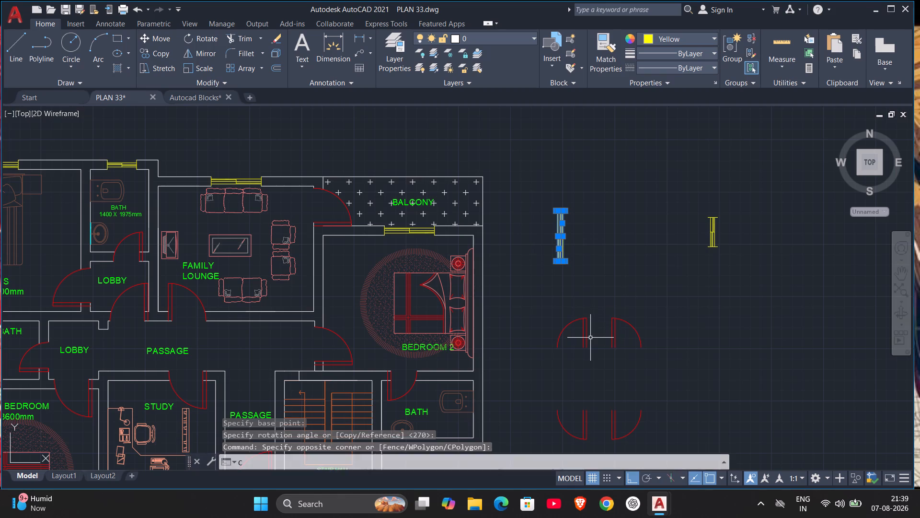
{"action": "key", "text": "o"}
{"action": "key", "text": "Return"}
{"action": "scroll", "coordinate": [572, 258], "scroll_direction": "up", "scroll_amount": 3}
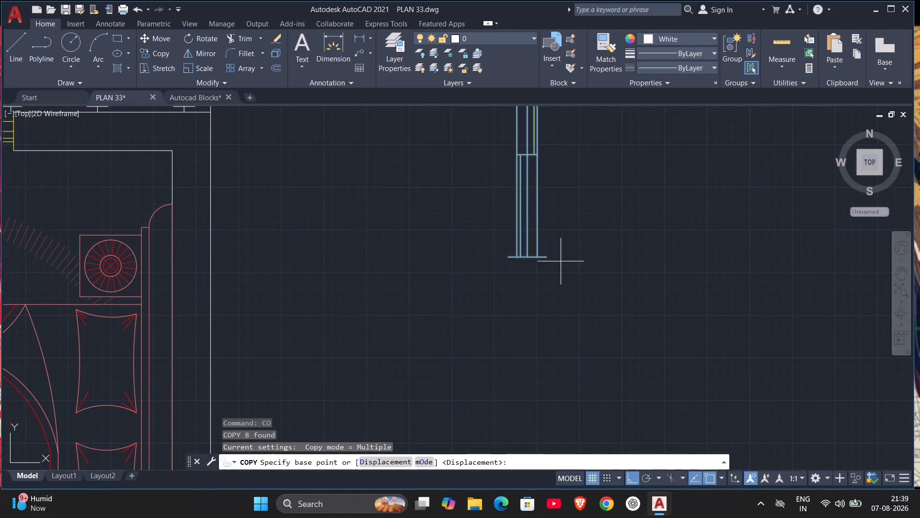
{"action": "left_click", "coordinate": [544, 258]}
{"action": "scroll", "coordinate": [395, 341], "scroll_direction": "down", "scroll_amount": 4}
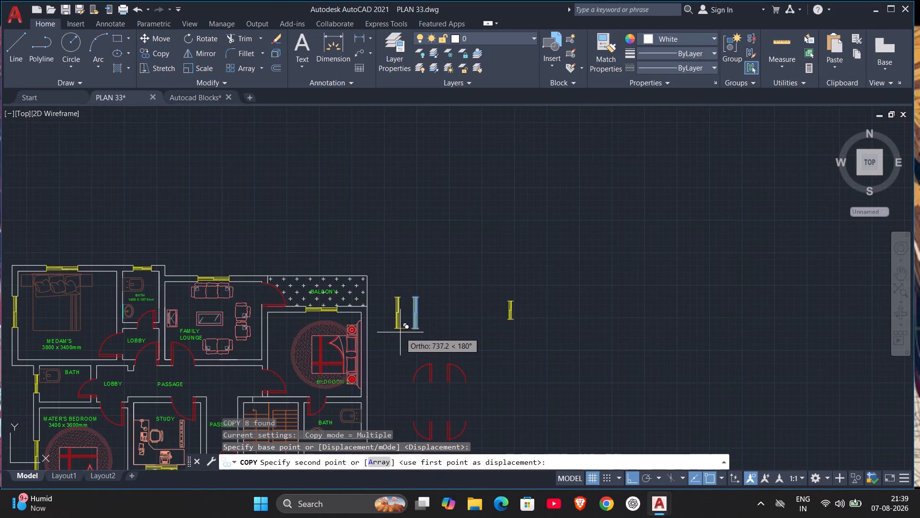
{"action": "key", "text": "F8"}
{"action": "scroll", "coordinate": [389, 338], "scroll_direction": "down", "scroll_amount": 1}
{"action": "middle_click_drag", "start_coordinate": [399, 357], "coordinate": [518, 280]}
{"action": "scroll", "coordinate": [502, 285], "scroll_direction": "up", "scroll_amount": 3}
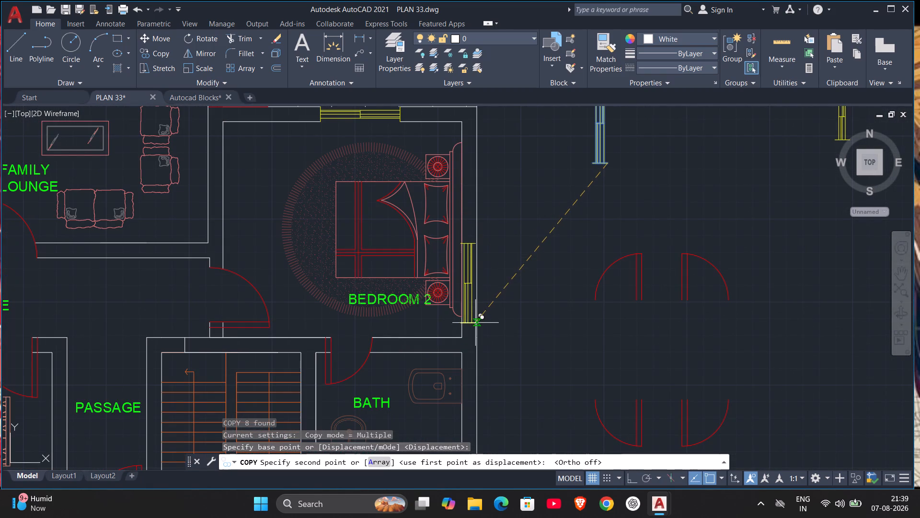
{"action": "scroll", "coordinate": [475, 255], "scroll_direction": "up", "scroll_amount": 4}
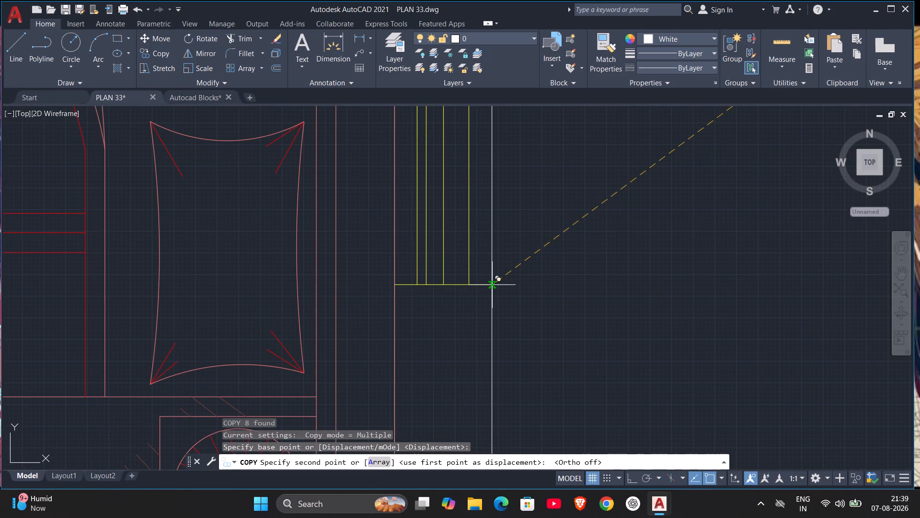
{"action": "left_click", "coordinate": [492, 285]}
{"action": "scroll", "coordinate": [545, 269], "scroll_direction": "down", "scroll_amount": 4}
{"action": "key", "text": "Escape"}
Copy the small rotated window from its south-west end into the east wall of the bath below Bedroom 2.
{"action": "middle_click_drag", "start_coordinate": [724, 258], "coordinate": [414, 365]}
{"action": "left_click_drag", "start_coordinate": [555, 192], "coordinate": [625, 231]}
{"action": "left_click", "coordinate": [710, 343]}
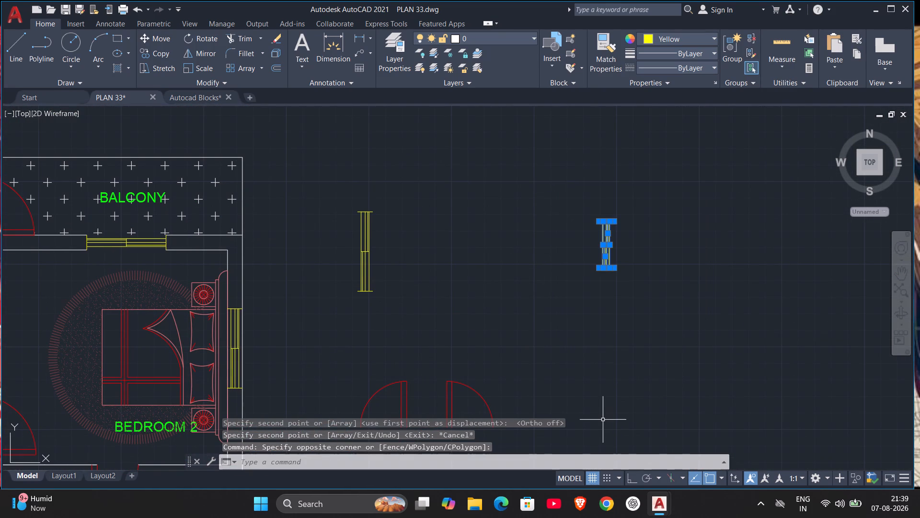
{"action": "key", "text": "c"}
{"action": "key", "text": "o"}
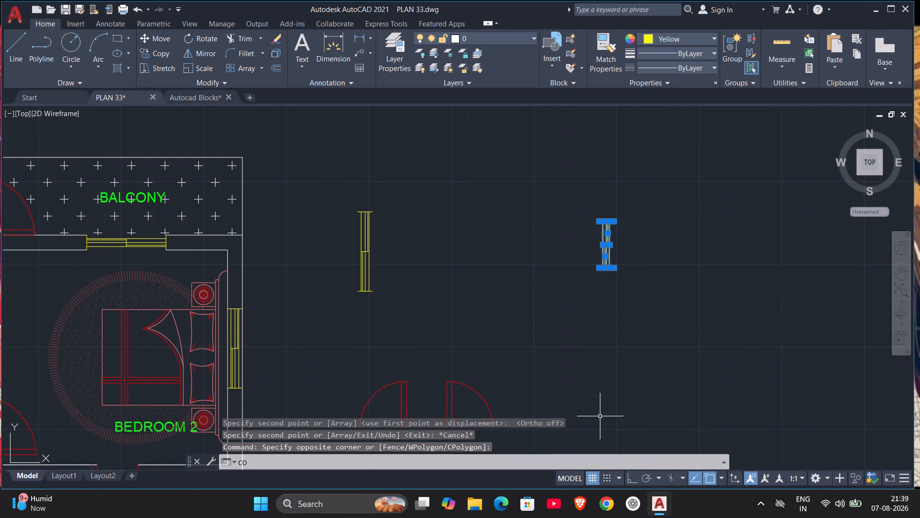
{"action": "key", "text": "Return"}
{"action": "scroll", "coordinate": [597, 336], "scroll_direction": "up", "scroll_amount": 3}
{"action": "middle_click_drag", "start_coordinate": [606, 278], "coordinate": [662, 506]}
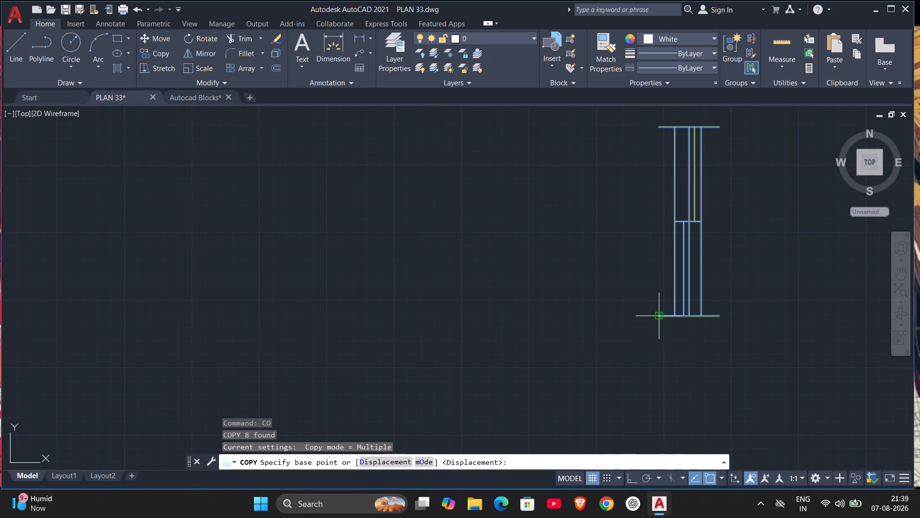
{"action": "left_click", "coordinate": [657, 318]}
{"action": "scroll", "coordinate": [498, 393], "scroll_direction": "down", "scroll_amount": 6}
{"action": "middle_click_drag", "start_coordinate": [487, 399], "coordinate": [652, 245]}
{"action": "scroll", "coordinate": [555, 354], "scroll_direction": "up", "scroll_amount": 2}
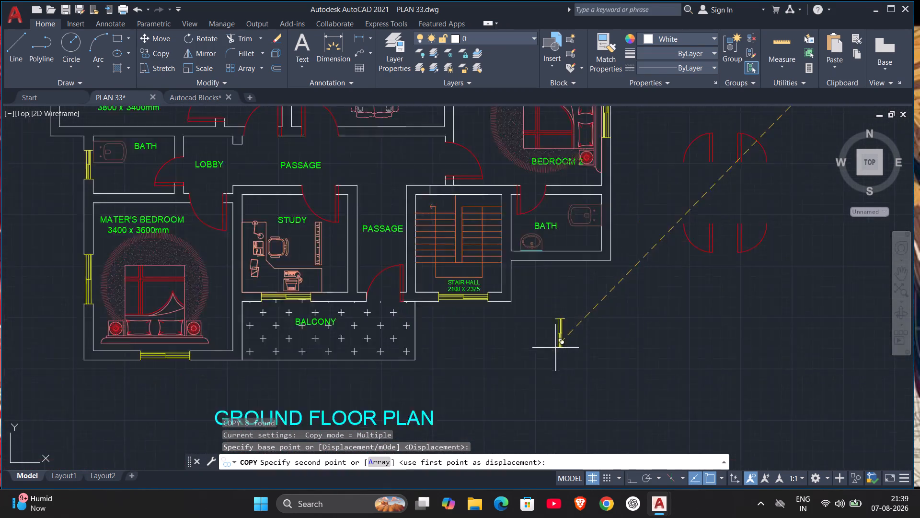
{"action": "scroll", "coordinate": [555, 347], "scroll_direction": "up", "scroll_amount": 1}
{"action": "middle_click_drag", "start_coordinate": [627, 256], "coordinate": [557, 389]}
{"action": "scroll", "coordinate": [574, 298], "scroll_direction": "up", "scroll_amount": 2}
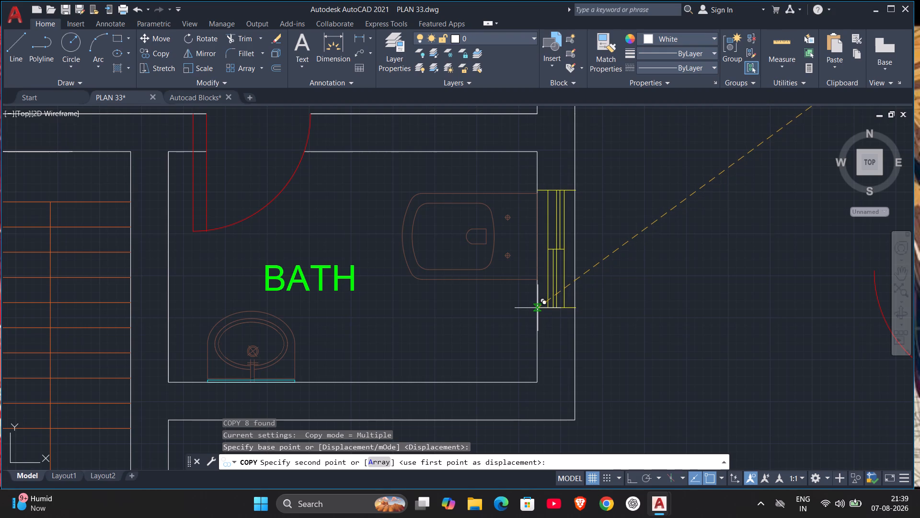
{"action": "scroll", "coordinate": [538, 308], "scroll_direction": "up", "scroll_amount": 4}
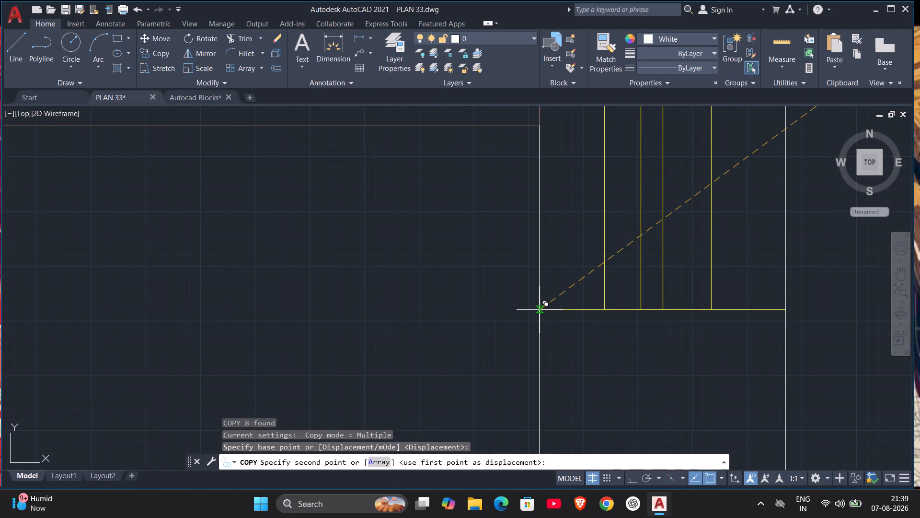
{"action": "left_click", "coordinate": [540, 310]}
{"action": "scroll", "coordinate": [563, 316], "scroll_direction": "down", "scroll_amount": 5}
{"action": "scroll", "coordinate": [645, 311], "scroll_direction": "down", "scroll_amount": 1}
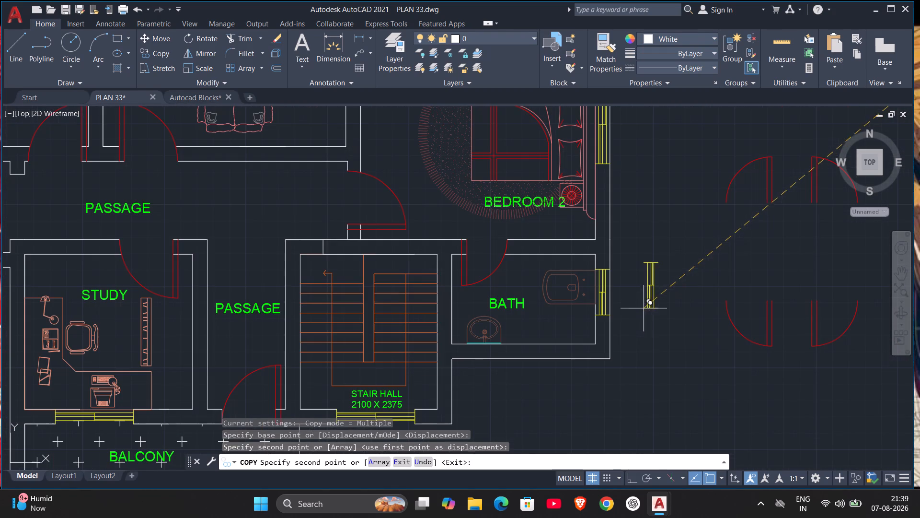
{"action": "key", "text": "Escape"}
Trim the outer east wall line across the new windows of the bath and Bedroom 2, and end trimming.
{"action": "scroll", "coordinate": [623, 252], "scroll_direction": "up", "scroll_amount": 1}
{"action": "scroll", "coordinate": [620, 270], "scroll_direction": "down", "scroll_amount": 1}
{"action": "scroll", "coordinate": [620, 271], "scroll_direction": "up", "scroll_amount": 1}
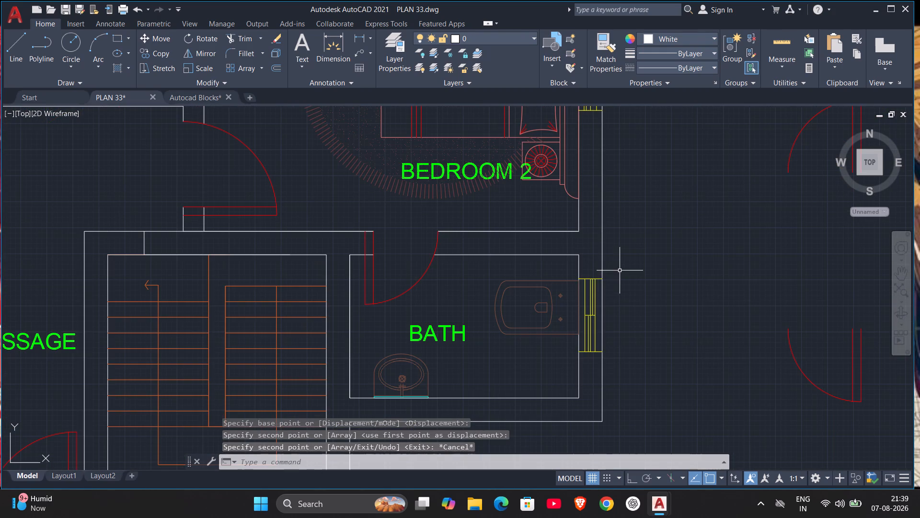
{"action": "type", "text": "TR"}
{"action": "key", "text": "Return"}
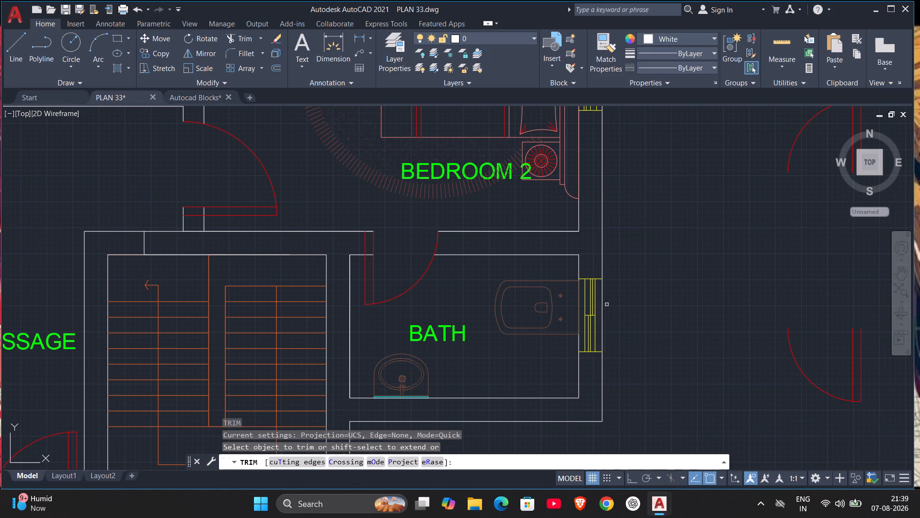
{"action": "left_click", "coordinate": [601, 297]}
{"action": "middle_click_drag", "start_coordinate": [628, 237], "coordinate": [635, 274]}
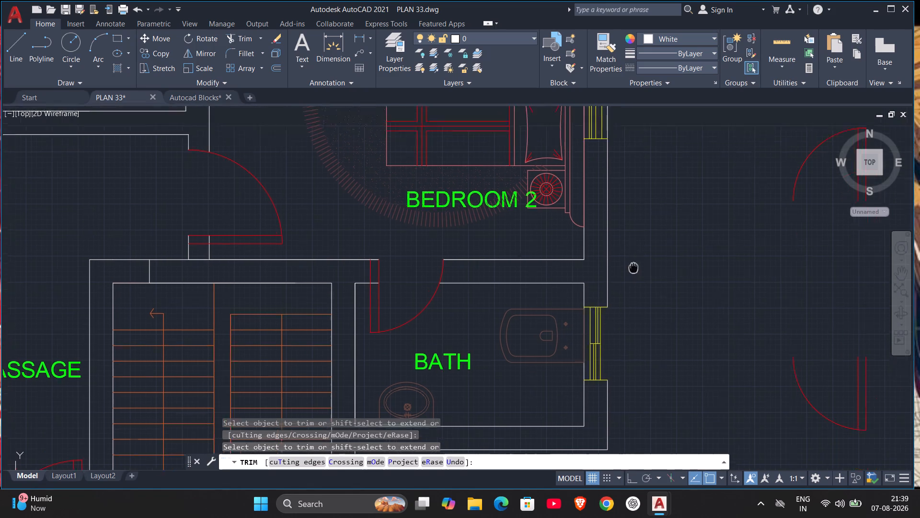
{"action": "middle_click_drag", "start_coordinate": [635, 274], "coordinate": [651, 394]}
{"action": "middle_click_drag", "start_coordinate": [626, 221], "coordinate": [623, 305]}
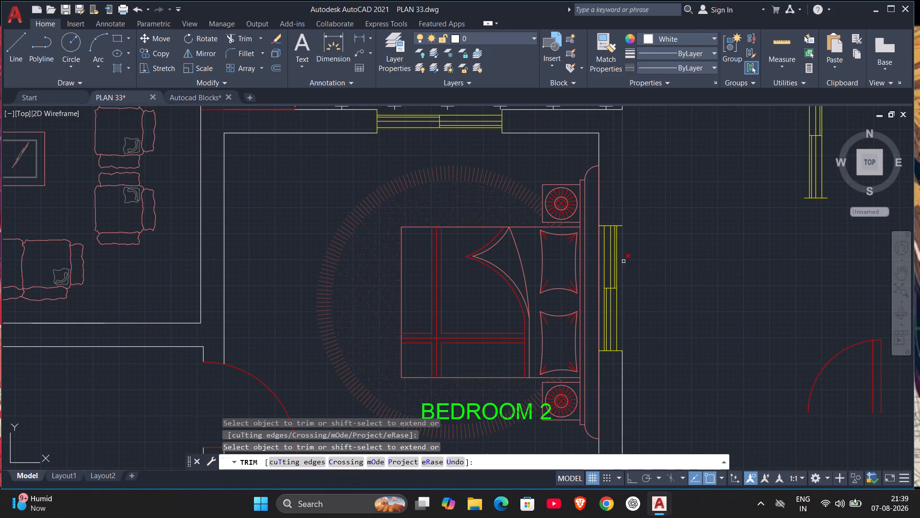
{"action": "left_click", "coordinate": [622, 262]}
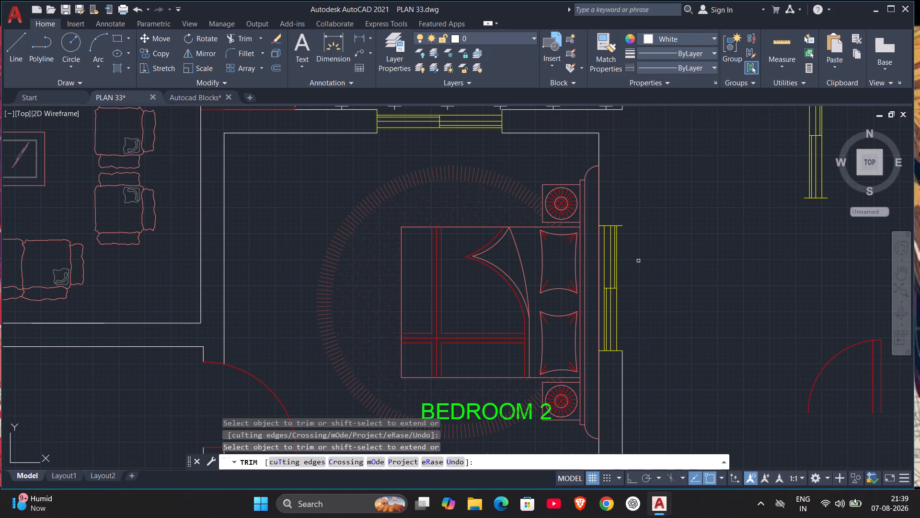
{"action": "scroll", "coordinate": [649, 251], "scroll_direction": "down", "scroll_amount": 1}
{"action": "key", "text": "Escape"}
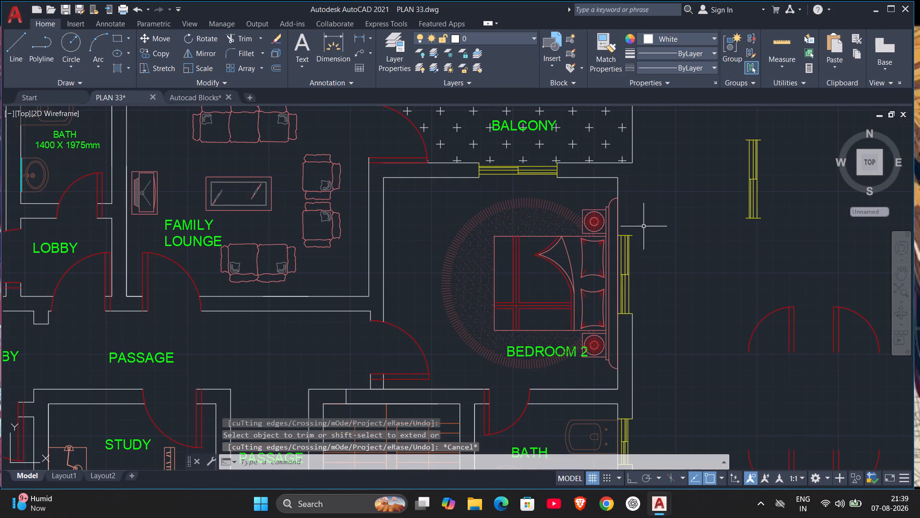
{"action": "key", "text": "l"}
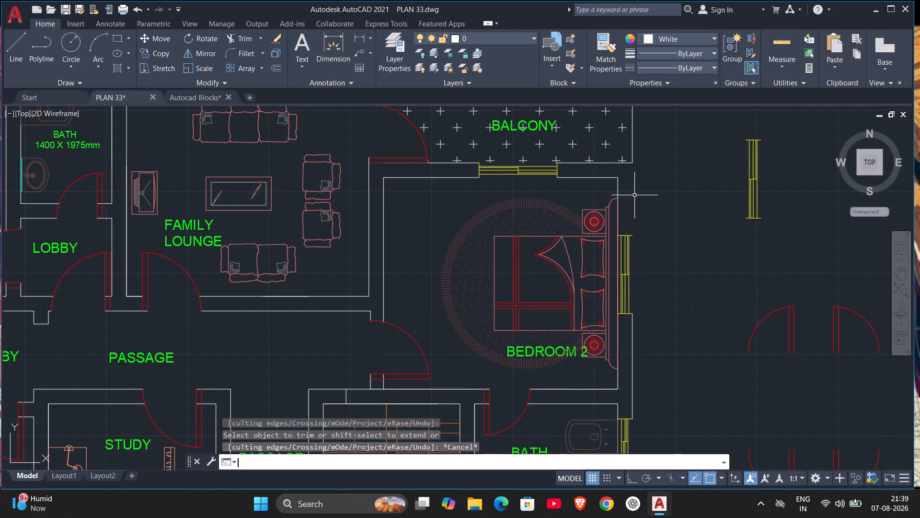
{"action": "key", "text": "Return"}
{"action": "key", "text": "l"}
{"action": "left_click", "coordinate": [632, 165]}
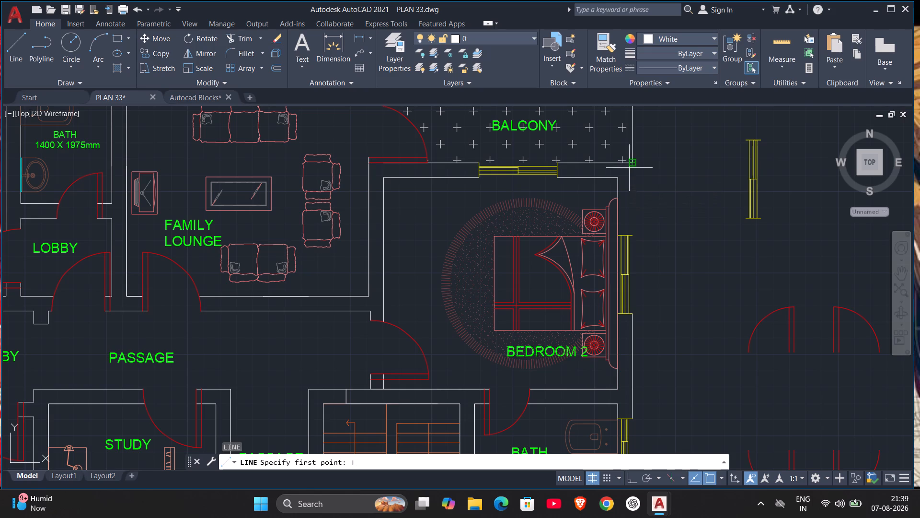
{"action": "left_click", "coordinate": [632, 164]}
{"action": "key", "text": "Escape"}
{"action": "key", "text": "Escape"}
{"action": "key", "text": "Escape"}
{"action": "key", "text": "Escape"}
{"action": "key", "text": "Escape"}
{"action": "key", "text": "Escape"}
Draw the missing outer wall line from the balcony's south-east corner to the north end of Bedroom 2's east window.
{"action": "key", "text": "l"}
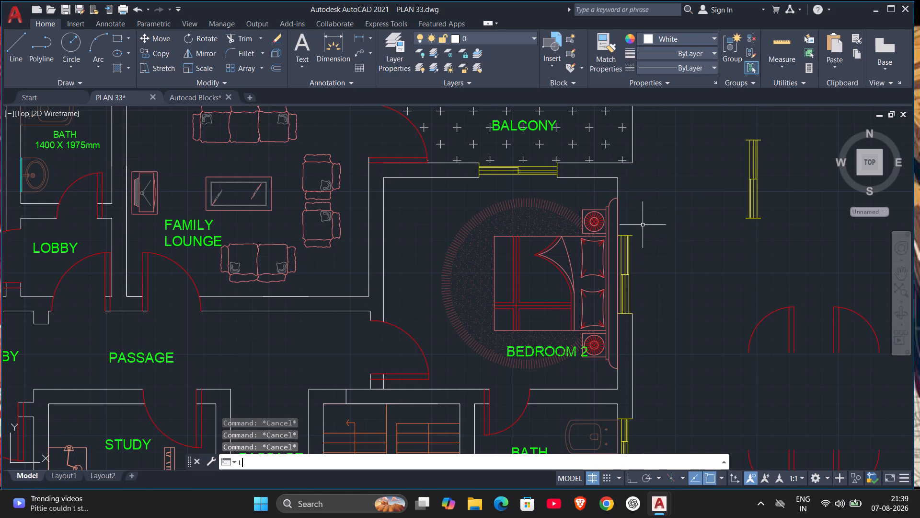
{"action": "key", "text": "Return"}
{"action": "left_click", "coordinate": [632, 165]}
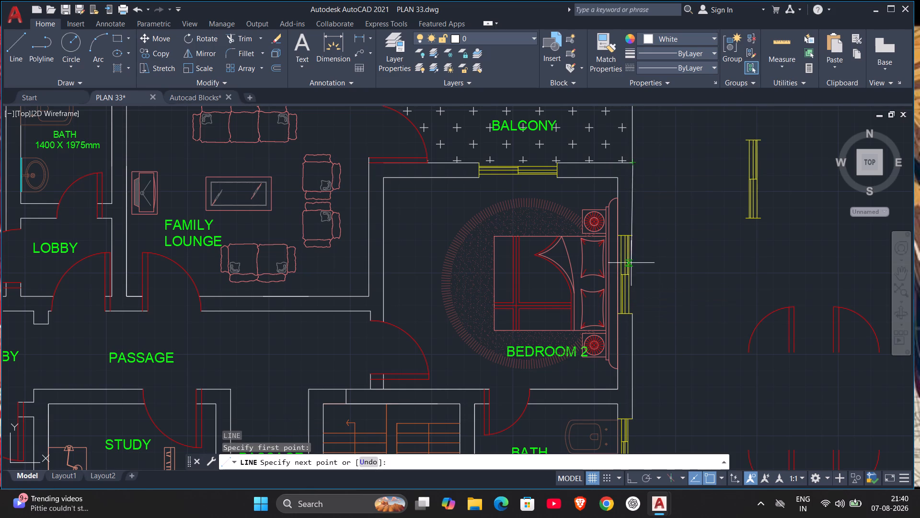
{"action": "left_click", "coordinate": [632, 238]}
{"action": "key", "text": "Escape"}
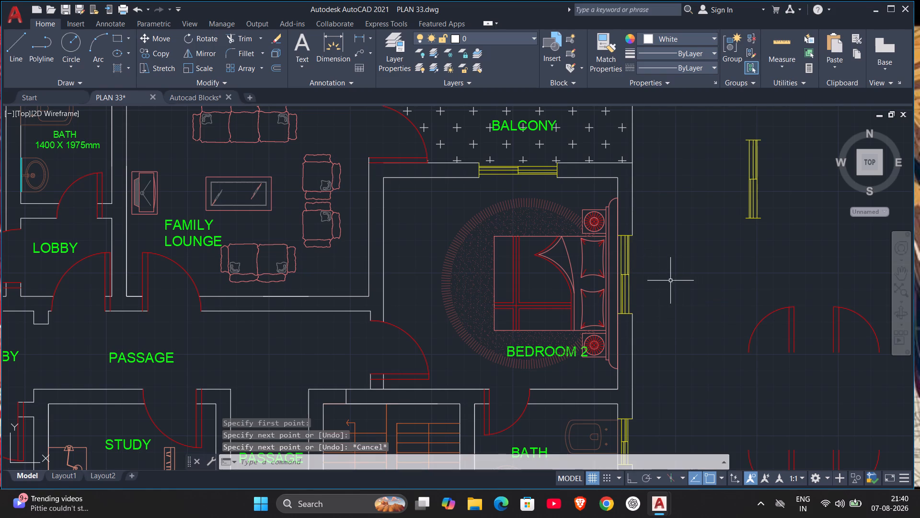
{"action": "key", "text": "space"}
{"action": "scroll", "coordinate": [643, 309], "scroll_direction": "up", "scroll_amount": 2}
{"action": "key", "text": "Escape"}
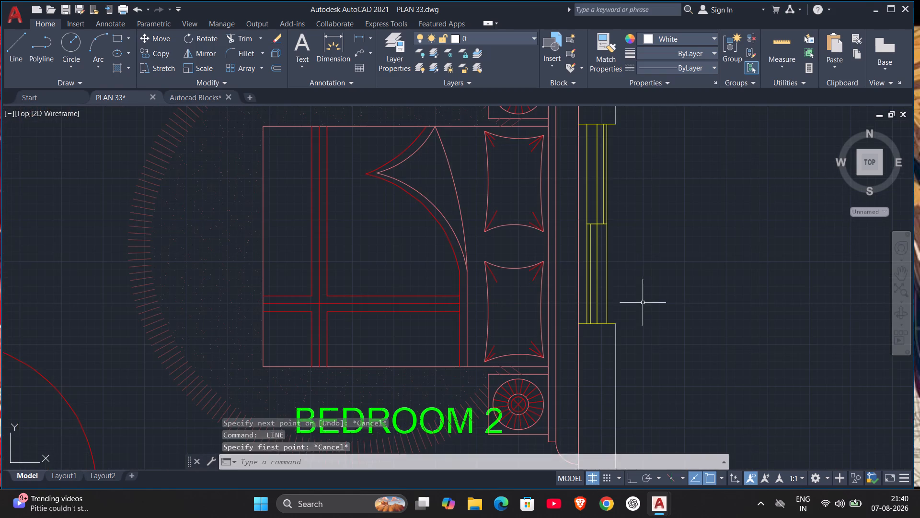
Delete the loose window and door copies in the empty space east of the reworked plan.
{"action": "scroll", "coordinate": [645, 301], "scroll_direction": "down", "scroll_amount": 5}
{"action": "scroll", "coordinate": [658, 288], "scroll_direction": "up", "scroll_amount": 2}
{"action": "scroll", "coordinate": [659, 287], "scroll_direction": "down", "scroll_amount": 1}
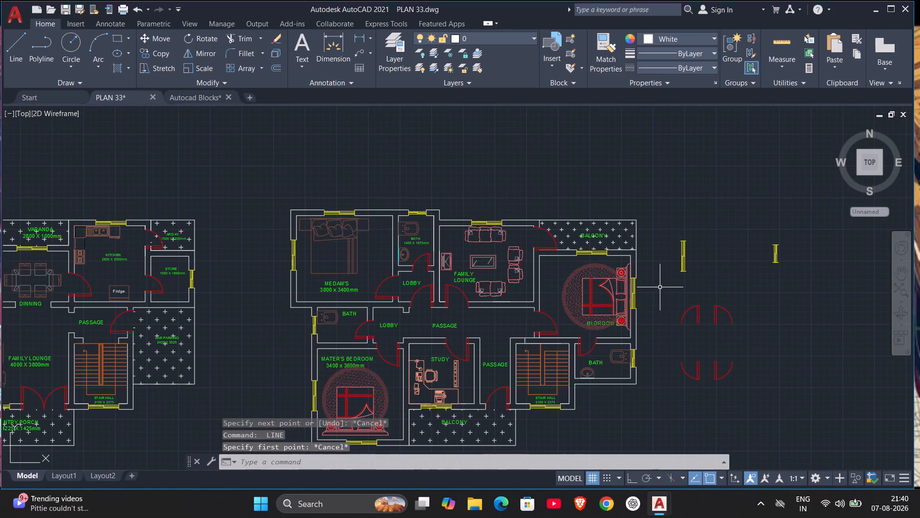
{"action": "scroll", "coordinate": [666, 297], "scroll_direction": "down", "scroll_amount": 1}
{"action": "middle_click_drag", "start_coordinate": [666, 297], "coordinate": [693, 261]}
{"action": "left_click_drag", "start_coordinate": [693, 203], "coordinate": [700, 212]}
{"action": "left_click", "coordinate": [817, 384]}
{"action": "key", "text": "Delete"}
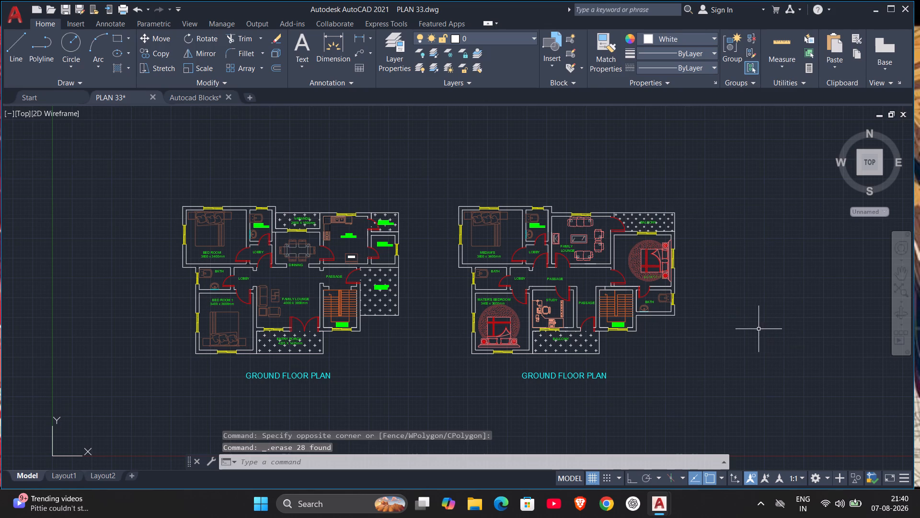
Change the title under the reworked eastern plan to FIRST FLOOR PLAN.
{"action": "double_click", "coordinate": [571, 374]}
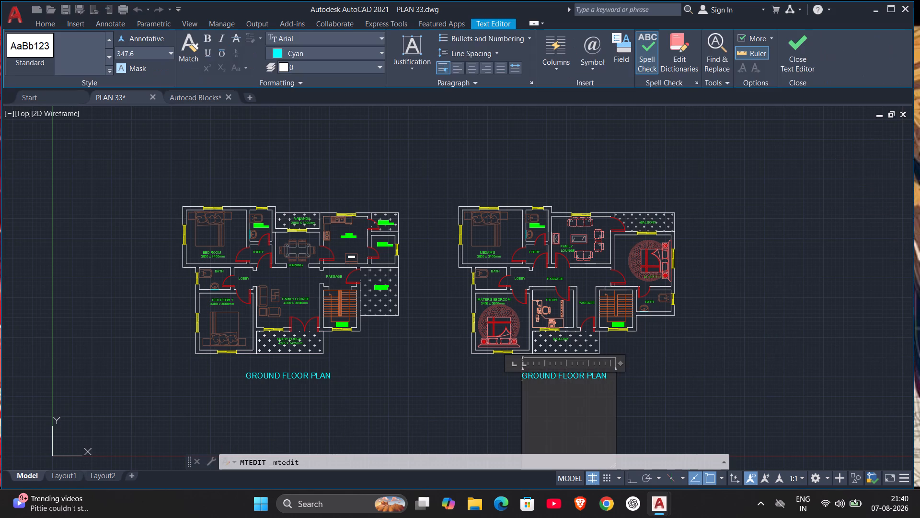
{"action": "left_click", "coordinate": [554, 374]}
{"action": "key", "text": "BackSpace"}
{"action": "key", "text": "BackSpace"}
{"action": "key", "text": "BackSpace"}
{"action": "key", "text": "BackSpace"}
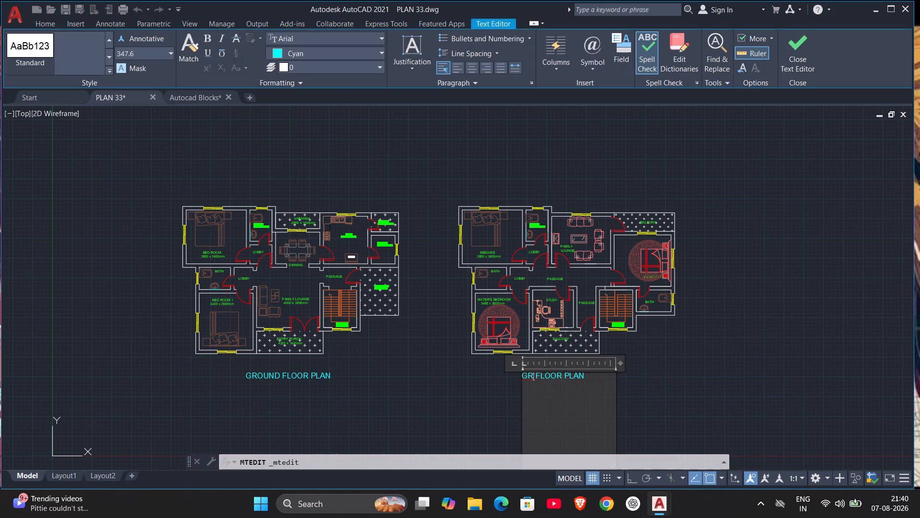
{"action": "key", "text": "BackSpace"}
{"action": "key", "text": "BackSpace"}
{"action": "type", "text": "FI"}
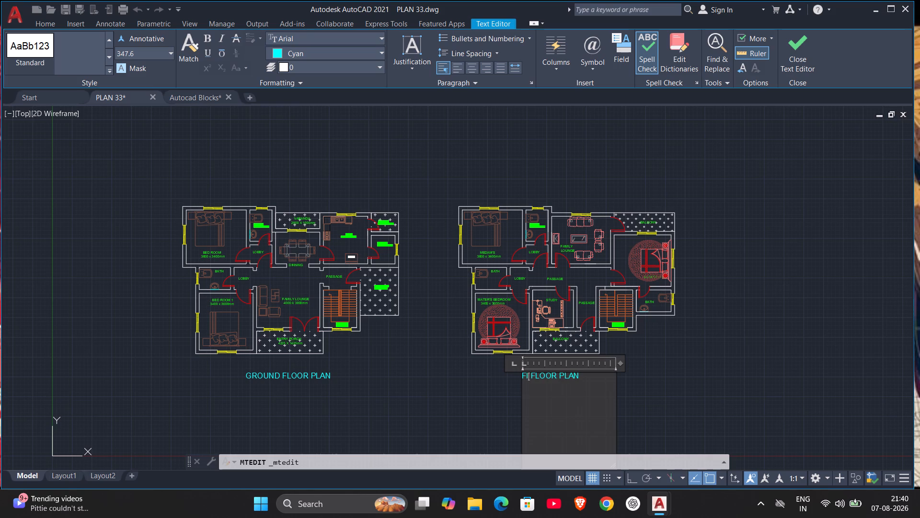
{"action": "type", "text": "RST"}
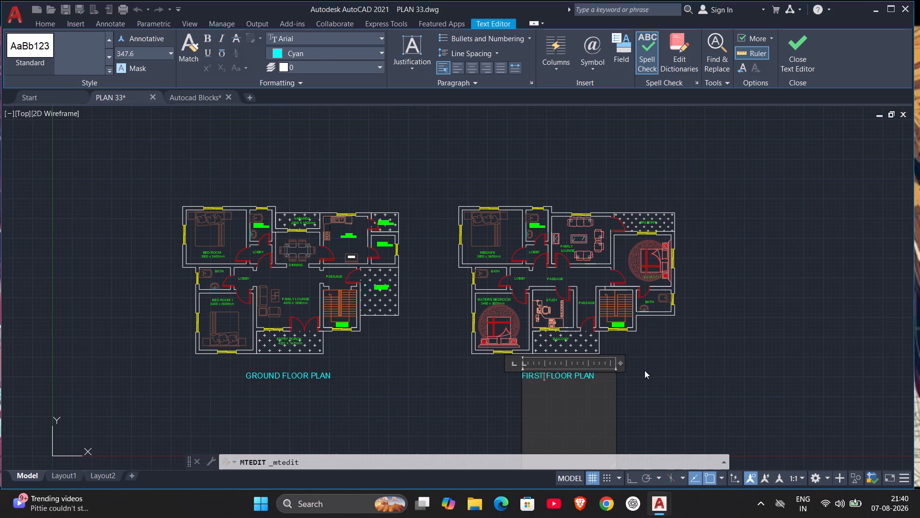
{"action": "left_click", "coordinate": [674, 357]}
Close AutoCAD, saving the changes to both PLAN 33.dwg and Autocad Blocks.dwg.
{"action": "middle_click_drag", "start_coordinate": [729, 317], "coordinate": [765, 285]}
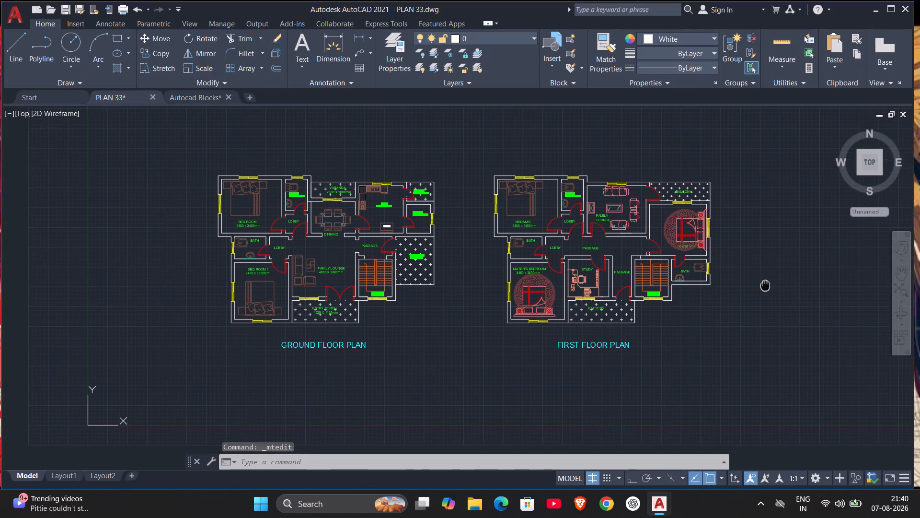
{"action": "middle_click_drag", "start_coordinate": [765, 285], "coordinate": [768, 284]}
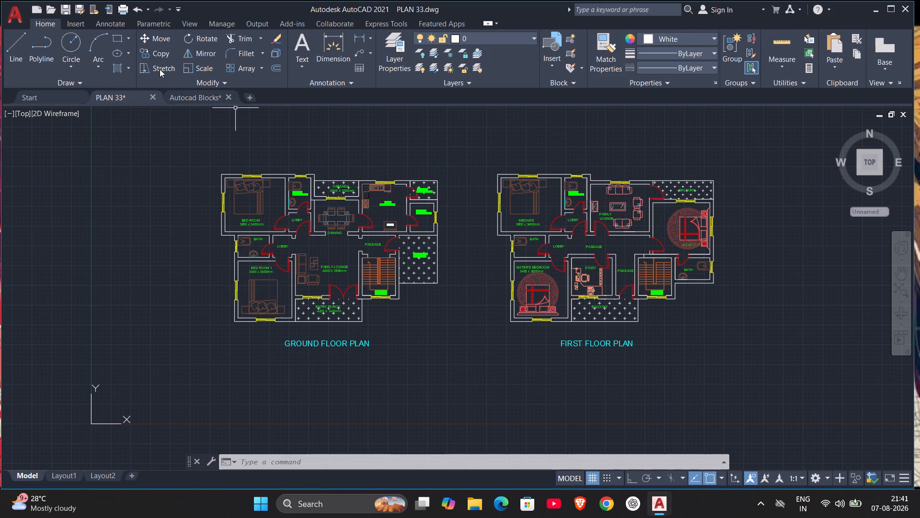
{"action": "left_click", "coordinate": [905, 6]}
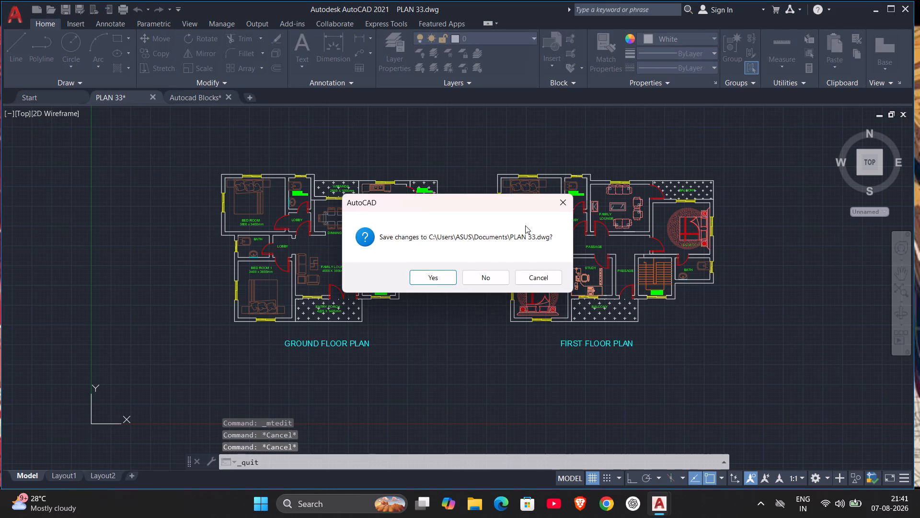
{"action": "left_click", "coordinate": [432, 278]}
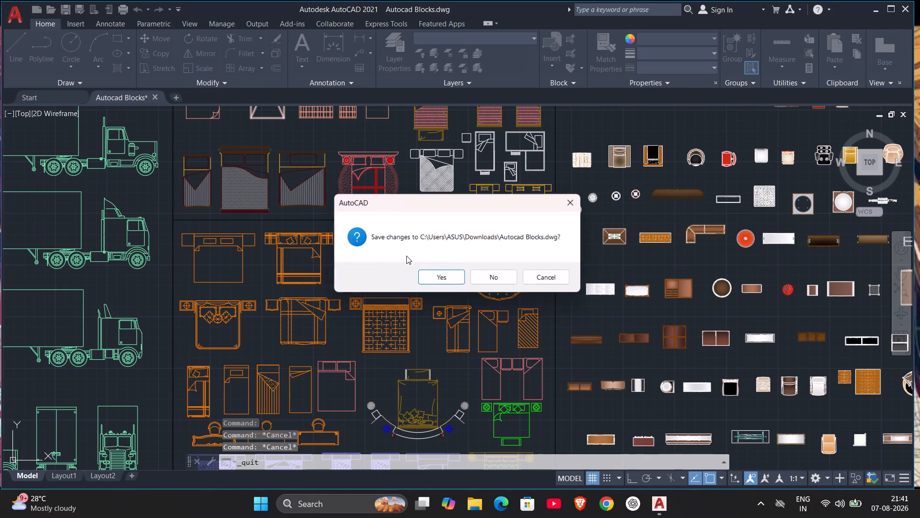
{"action": "left_click", "coordinate": [438, 277]}
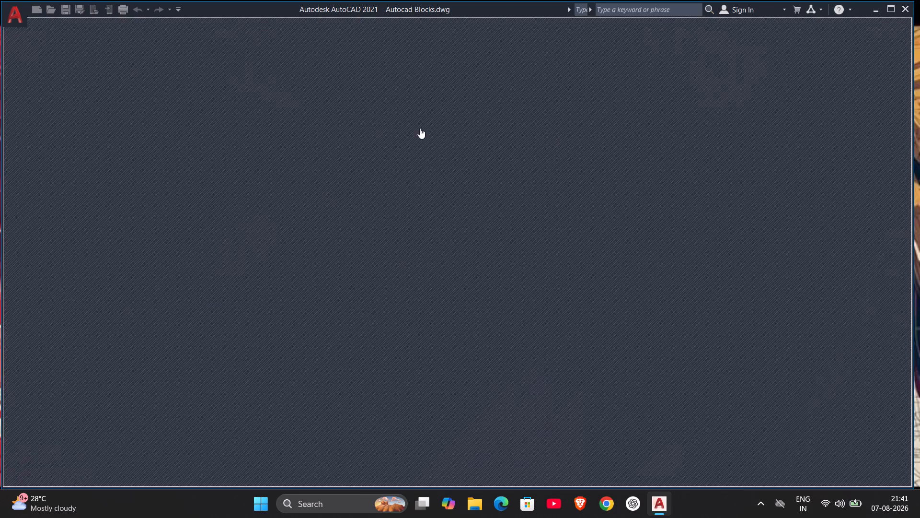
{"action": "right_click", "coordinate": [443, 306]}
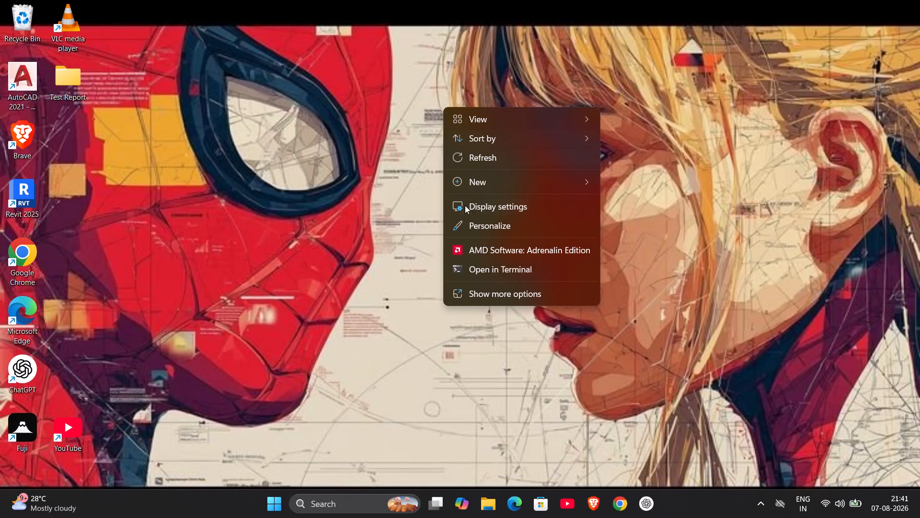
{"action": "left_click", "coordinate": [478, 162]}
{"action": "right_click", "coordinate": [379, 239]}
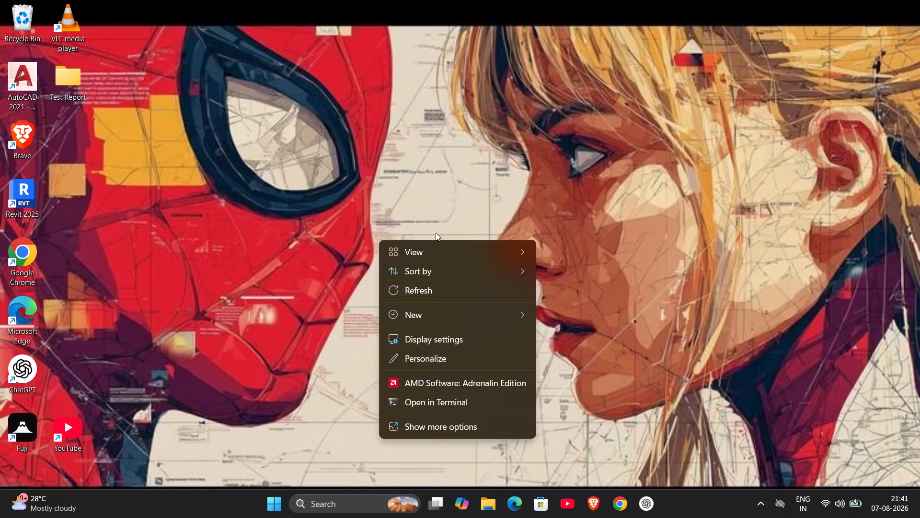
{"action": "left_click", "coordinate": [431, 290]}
Launch the Fuji application from the desktop.
{"action": "double_click", "coordinate": [23, 420]}
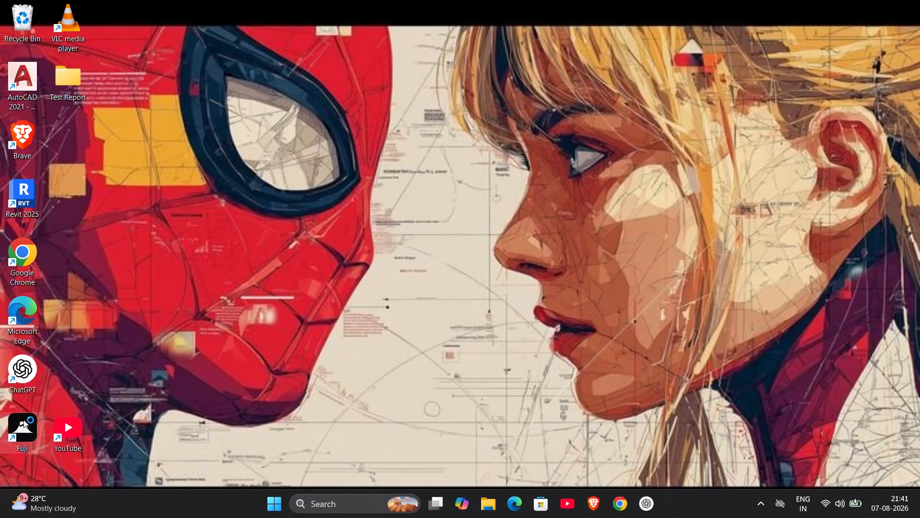
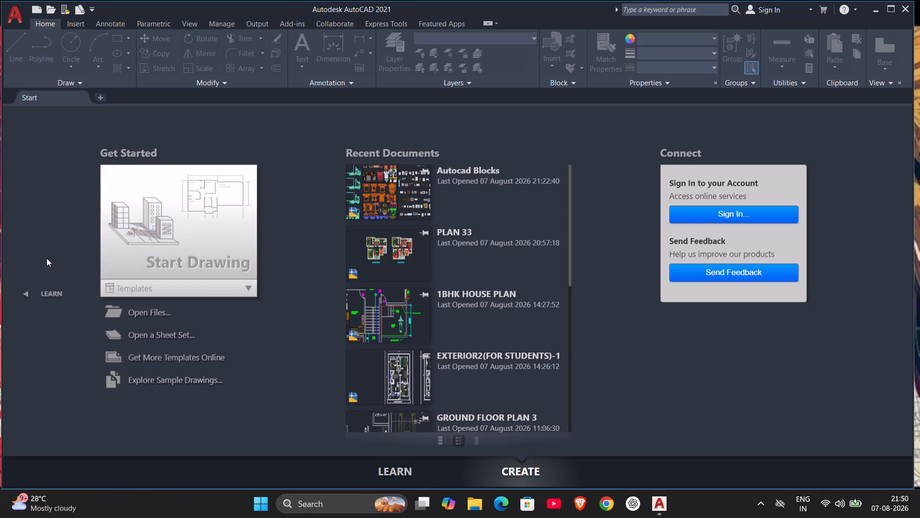
Open the PLAN 33 drawing from the recent documents and bring both the ground and first floor plans into view.
{"action": "left_click", "coordinate": [409, 260]}
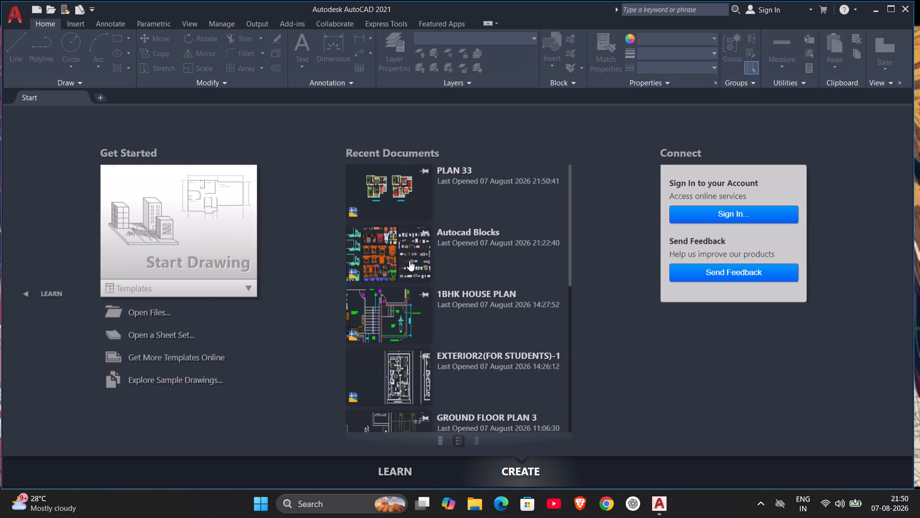
{"action": "scroll", "coordinate": [441, 221], "scroll_direction": "down", "scroll_amount": 1}
{"action": "scroll", "coordinate": [499, 284], "scroll_direction": "up", "scroll_amount": 1}
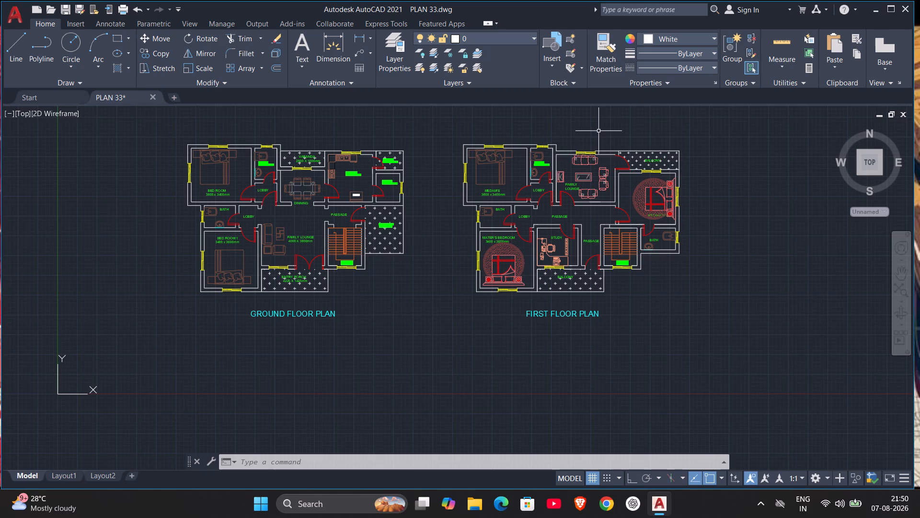
{"action": "middle_click_drag", "start_coordinate": [598, 131], "coordinate": [573, 175]}
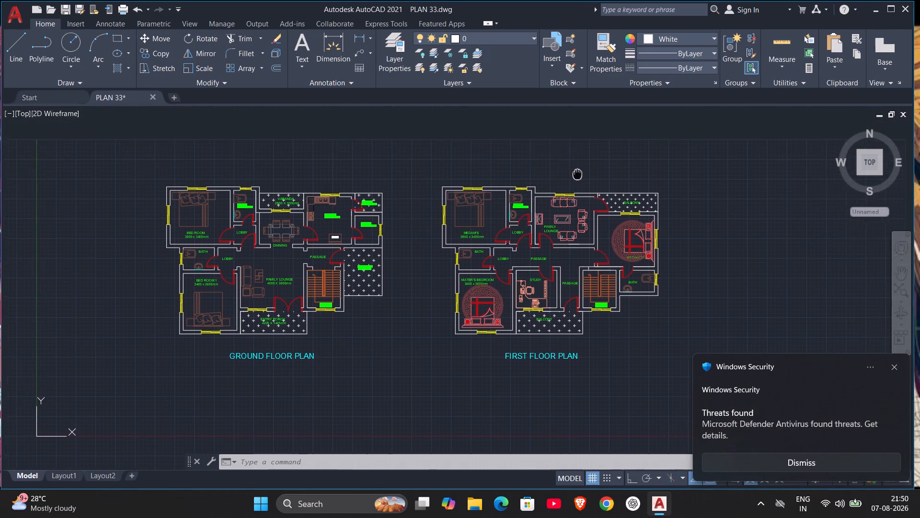
{"action": "middle_click_drag", "start_coordinate": [573, 175], "coordinate": [529, 192]}
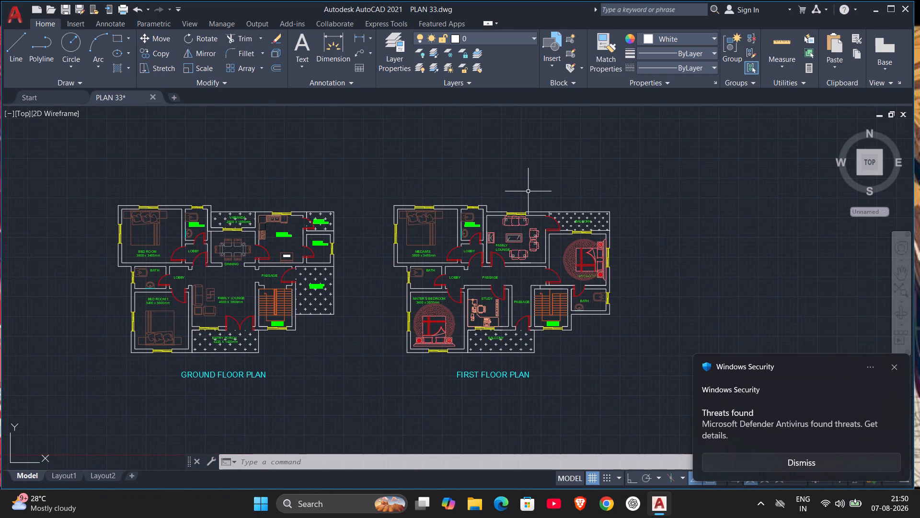
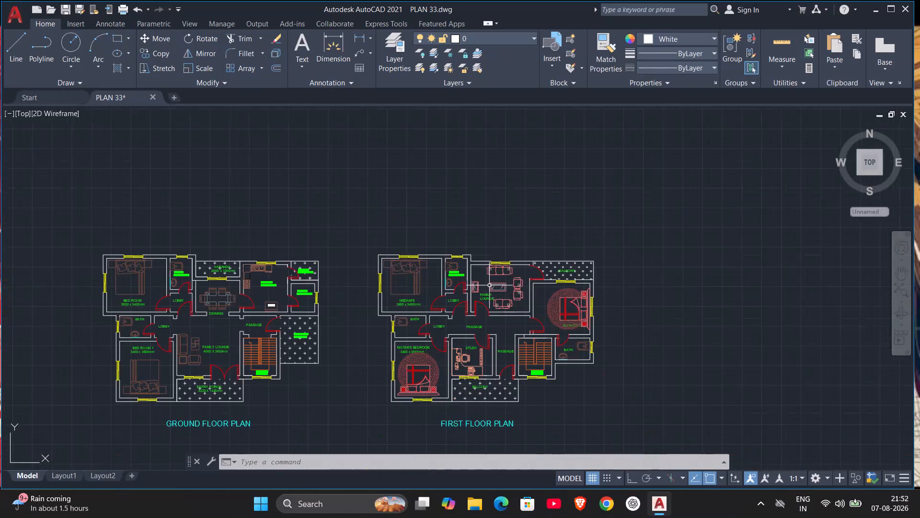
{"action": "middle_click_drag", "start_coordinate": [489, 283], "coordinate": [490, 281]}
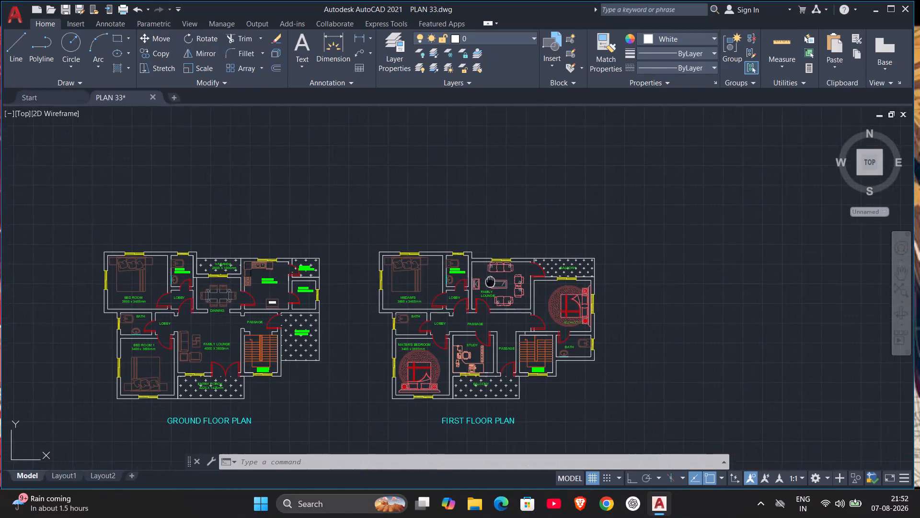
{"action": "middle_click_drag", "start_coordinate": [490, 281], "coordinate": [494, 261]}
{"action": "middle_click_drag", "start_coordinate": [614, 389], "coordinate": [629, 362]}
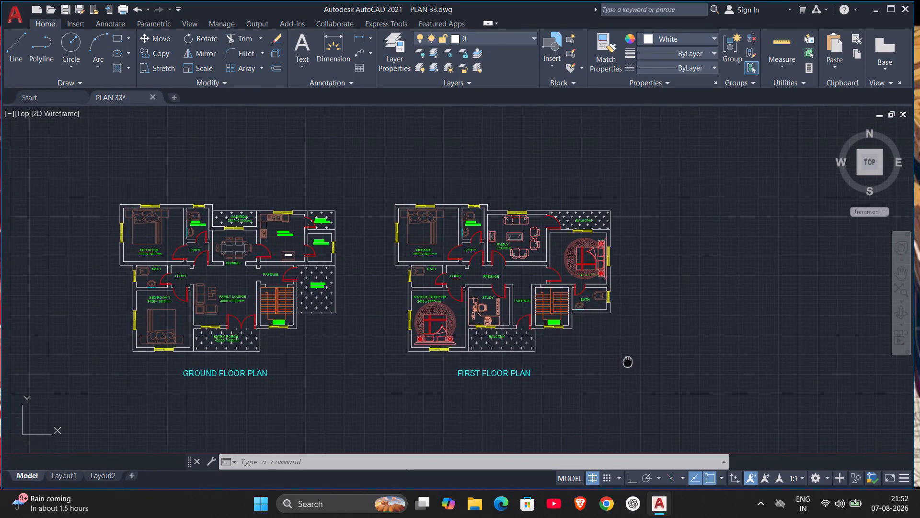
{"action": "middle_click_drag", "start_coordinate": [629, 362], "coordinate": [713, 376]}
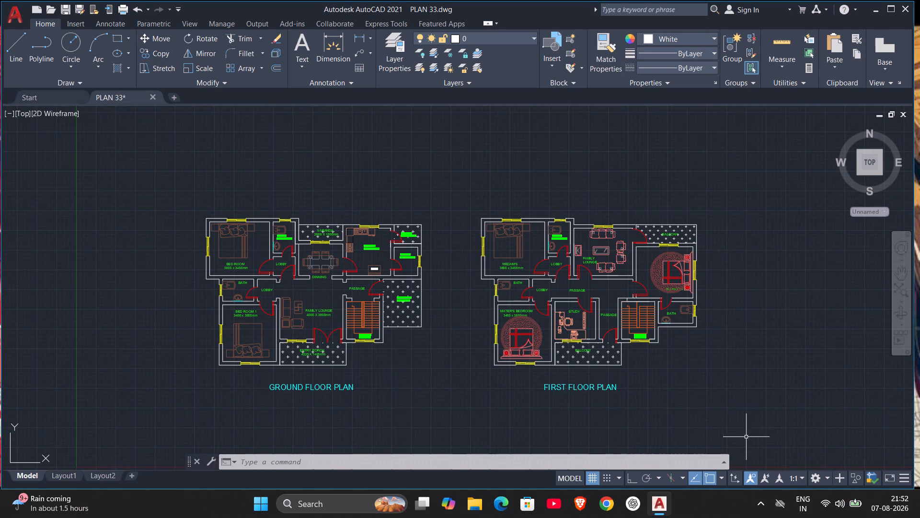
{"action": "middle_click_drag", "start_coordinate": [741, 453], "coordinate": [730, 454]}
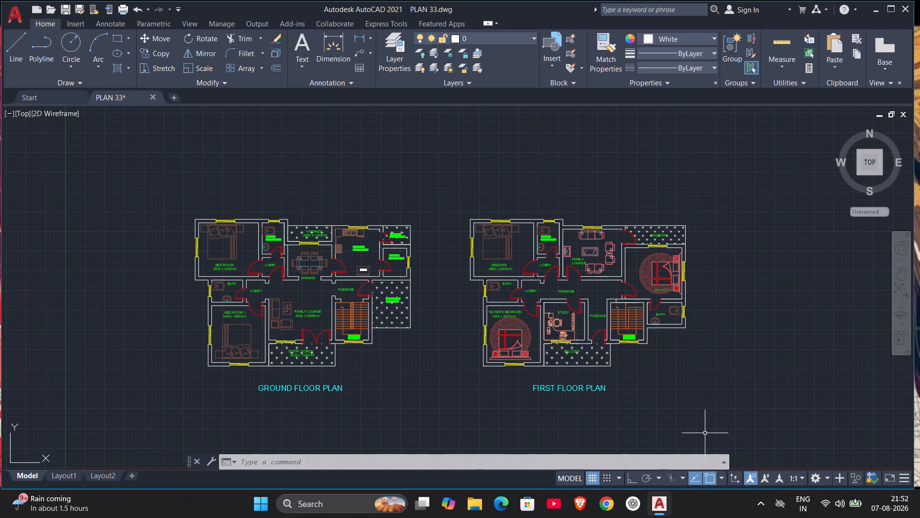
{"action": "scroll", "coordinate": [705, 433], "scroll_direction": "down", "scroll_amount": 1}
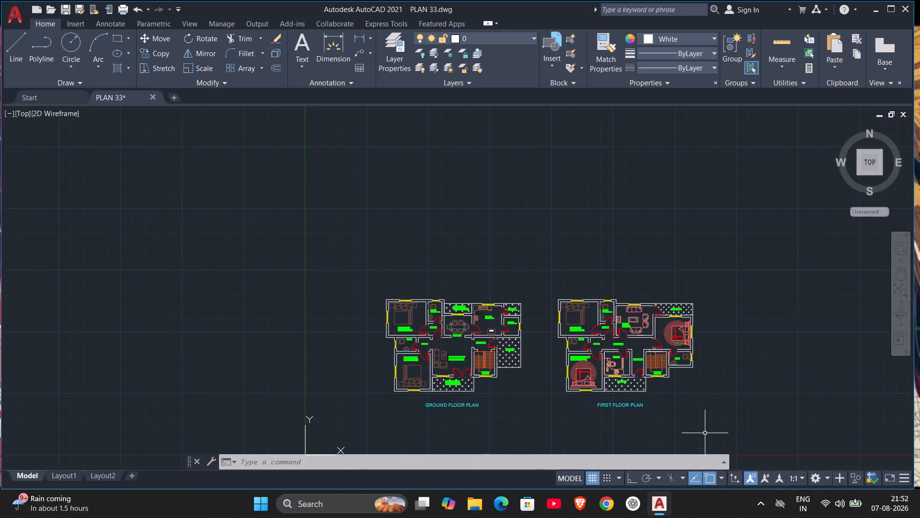
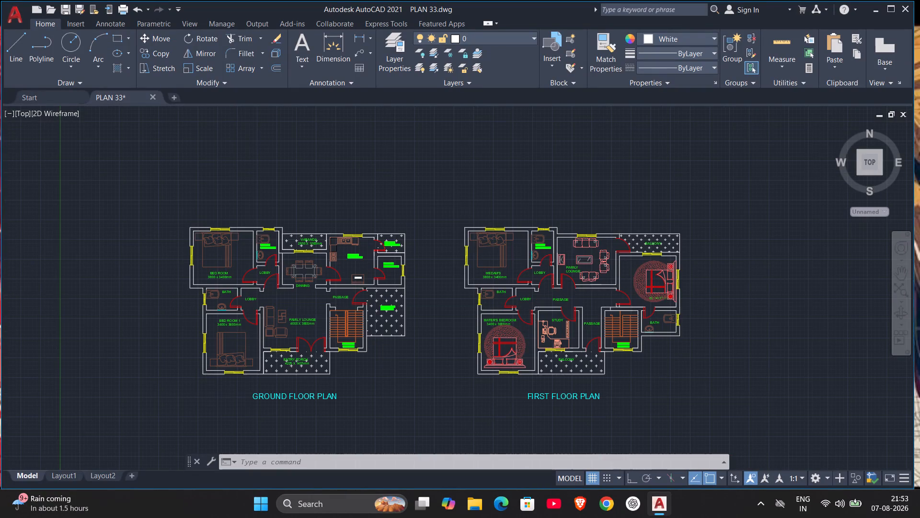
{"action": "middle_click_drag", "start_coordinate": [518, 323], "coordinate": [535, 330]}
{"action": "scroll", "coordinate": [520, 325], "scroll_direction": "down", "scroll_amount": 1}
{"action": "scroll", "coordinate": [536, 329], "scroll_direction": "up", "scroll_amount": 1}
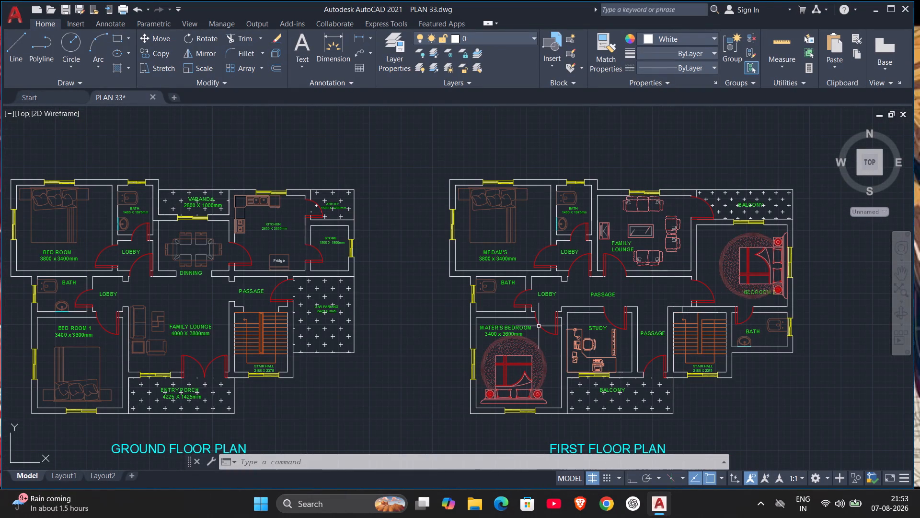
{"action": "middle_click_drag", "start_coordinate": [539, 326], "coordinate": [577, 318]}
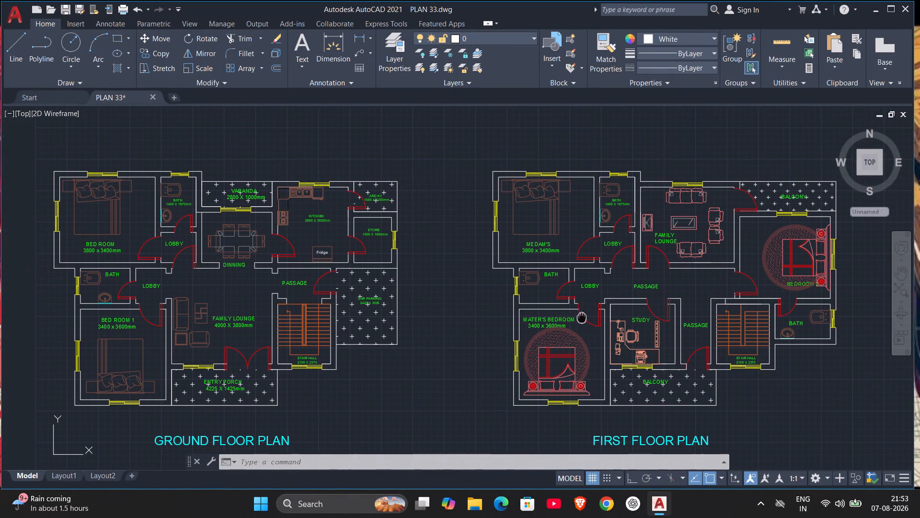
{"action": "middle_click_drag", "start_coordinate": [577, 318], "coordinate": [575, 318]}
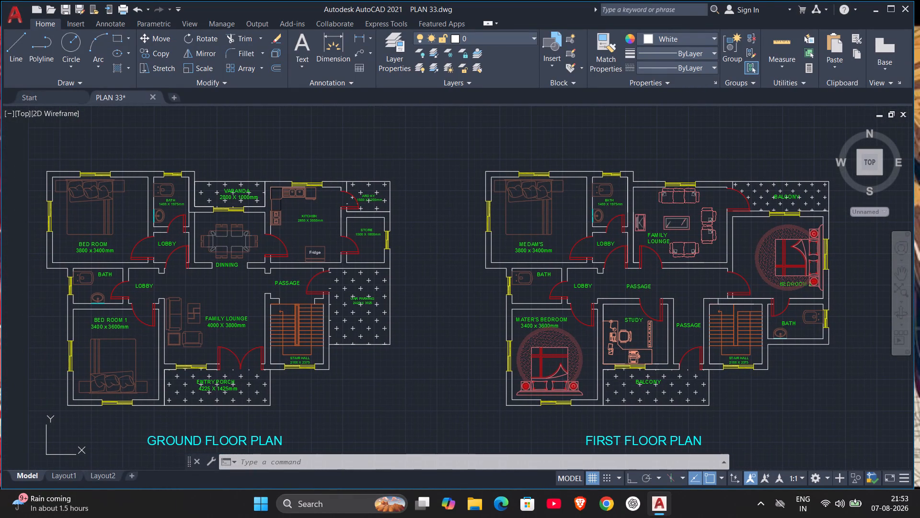
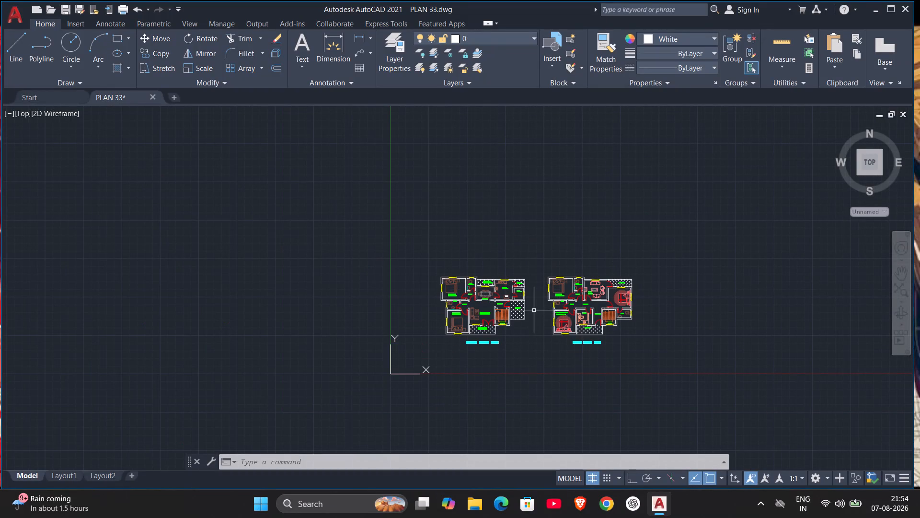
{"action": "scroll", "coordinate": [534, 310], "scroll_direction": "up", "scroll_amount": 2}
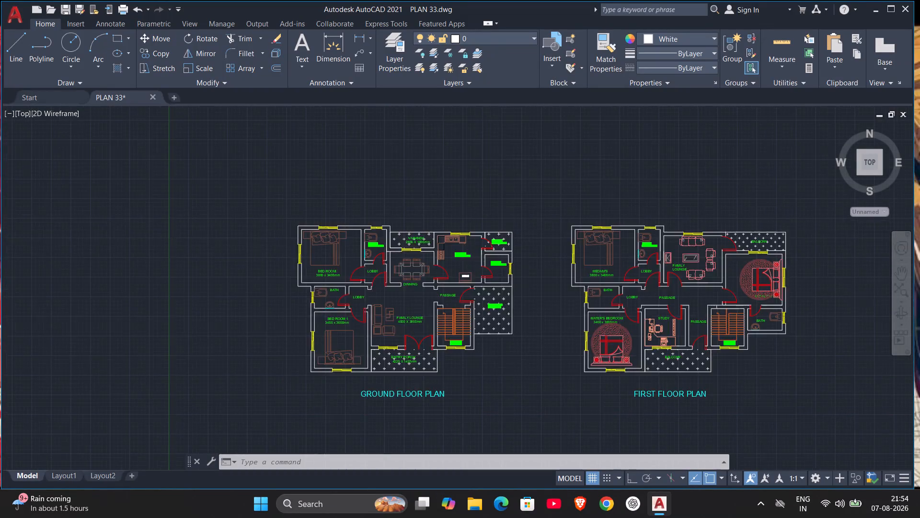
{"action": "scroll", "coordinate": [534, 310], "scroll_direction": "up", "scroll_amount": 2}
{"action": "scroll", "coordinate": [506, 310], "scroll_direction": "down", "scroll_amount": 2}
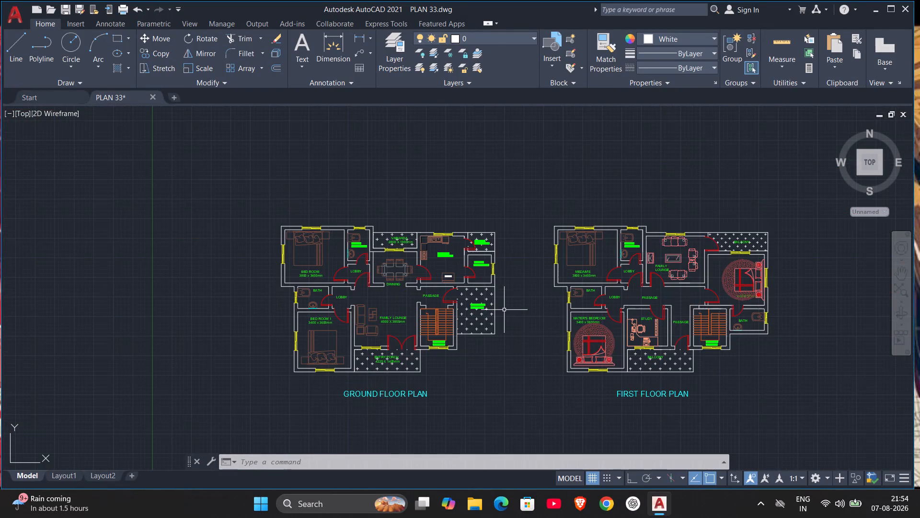
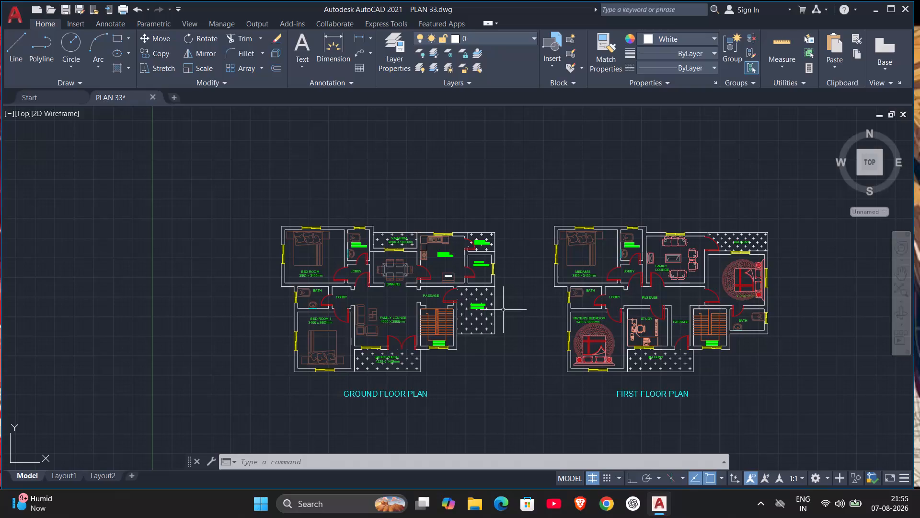
Open the MEDAM'S room label in the first floor plan for text editing.
{"action": "scroll", "coordinate": [503, 310], "scroll_direction": "up", "scroll_amount": 1}
{"action": "scroll", "coordinate": [503, 310], "scroll_direction": "down", "scroll_amount": 1}
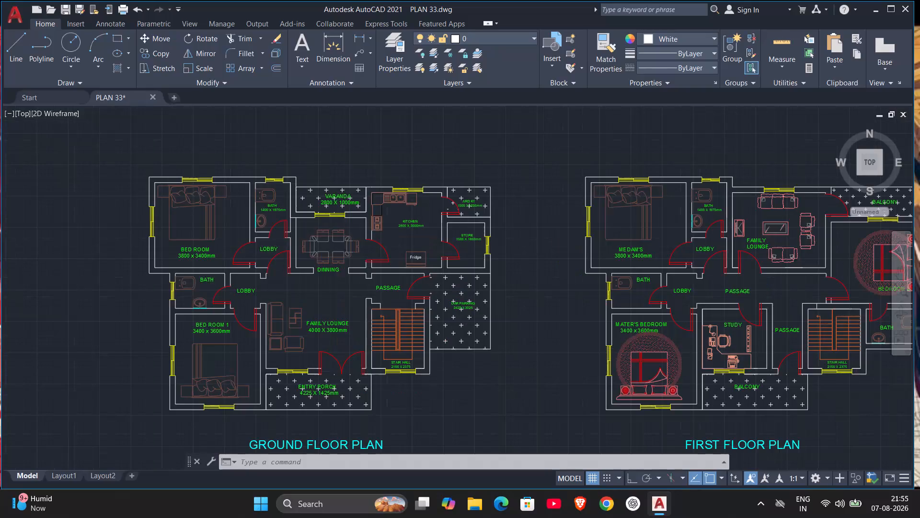
{"action": "middle_click_drag", "start_coordinate": [503, 310], "coordinate": [409, 345]}
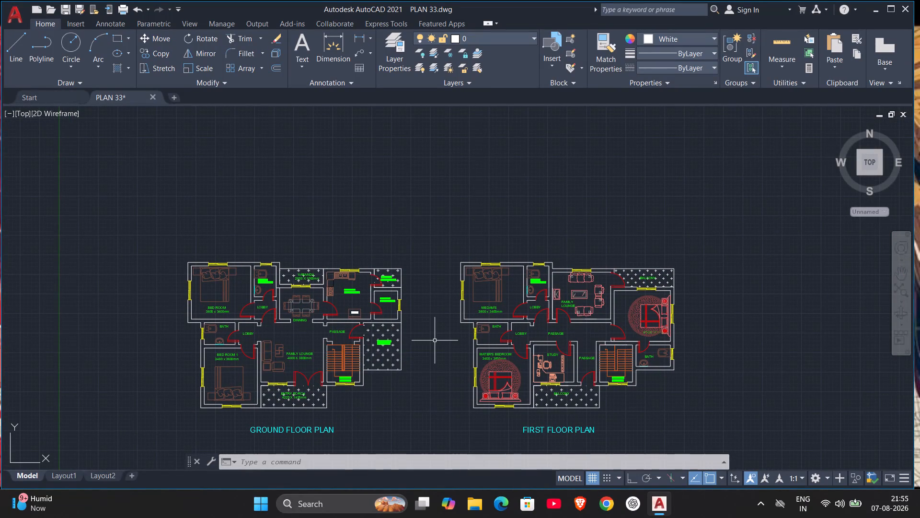
{"action": "middle_click_drag", "start_coordinate": [435, 341], "coordinate": [446, 318]}
{"action": "scroll", "coordinate": [491, 306], "scroll_direction": "up", "scroll_amount": 3}
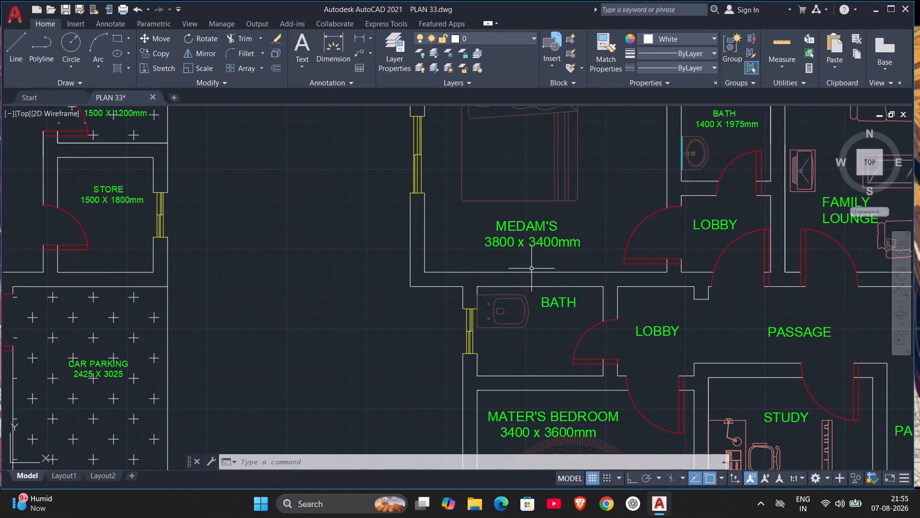
{"action": "double_click", "coordinate": [536, 235]}
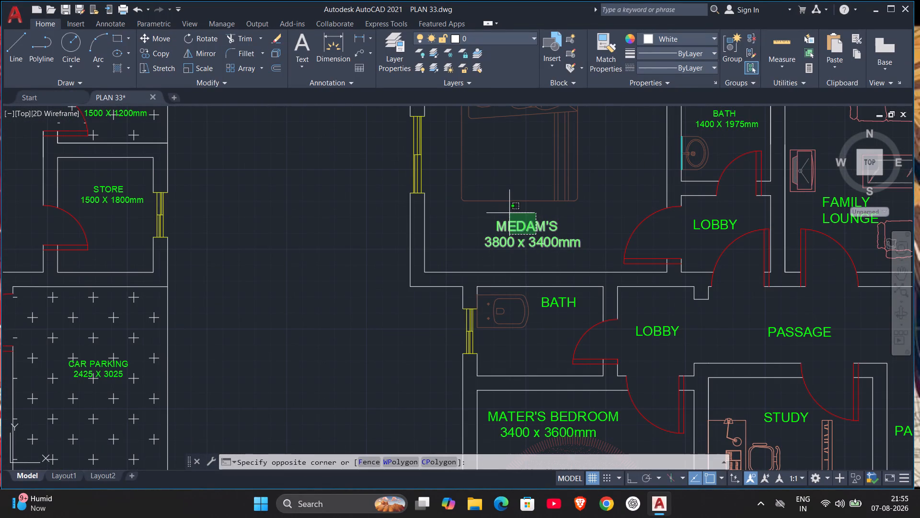
{"action": "left_click", "coordinate": [579, 222]}
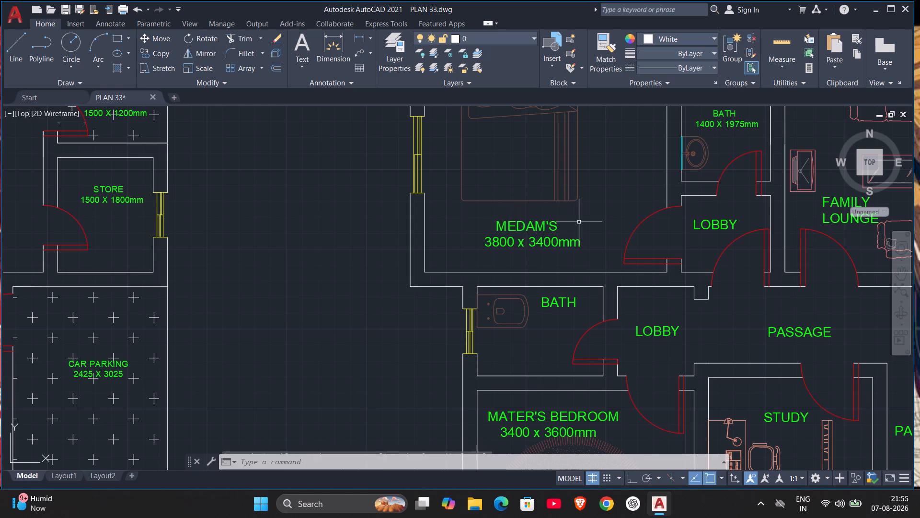
{"action": "double_click", "coordinate": [551, 225]}
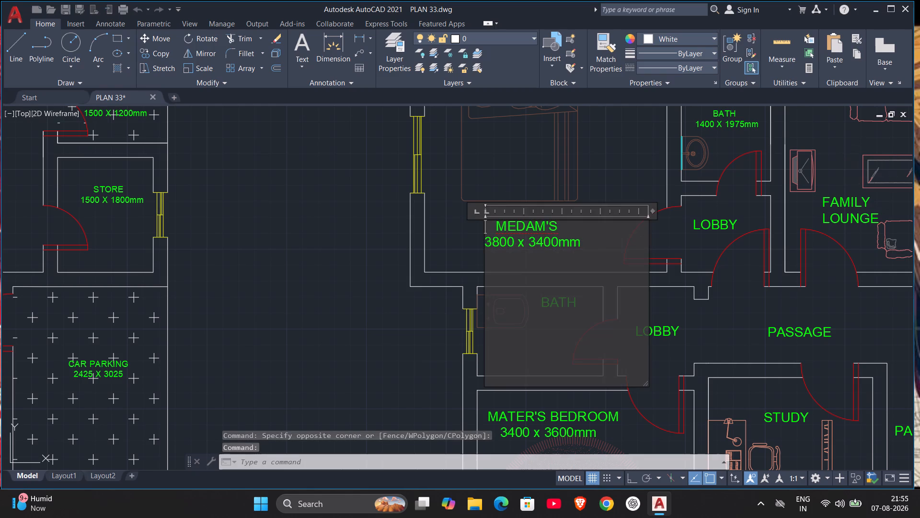
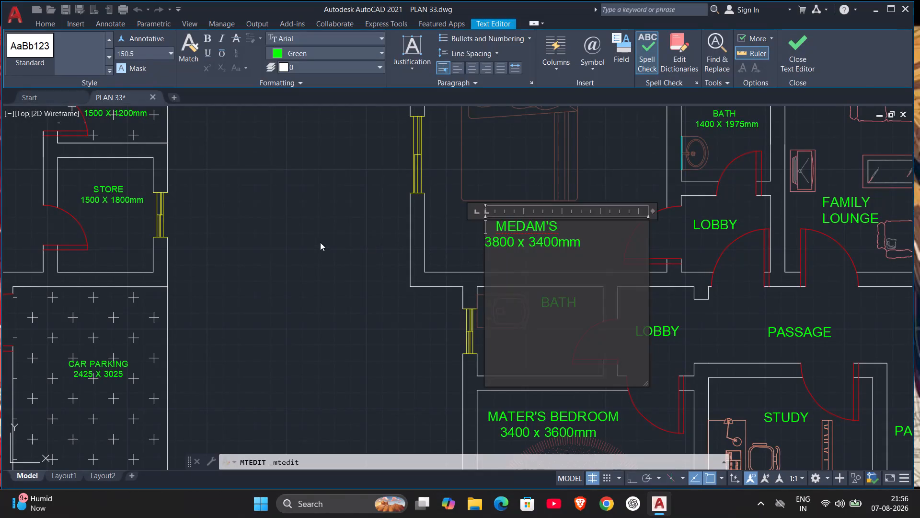
Finish text editing of the MEDAM'S room label, leaving its wording as it is.
{"action": "left_click", "coordinate": [320, 237]}
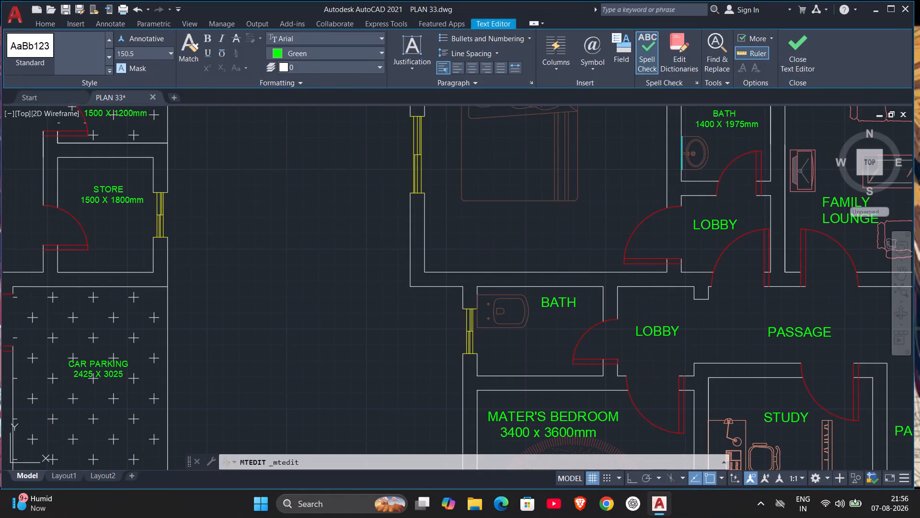
Review the ground floor and first floor plans side by side as a whole.
{"action": "scroll", "coordinate": [531, 208], "scroll_direction": "down", "scroll_amount": 4}
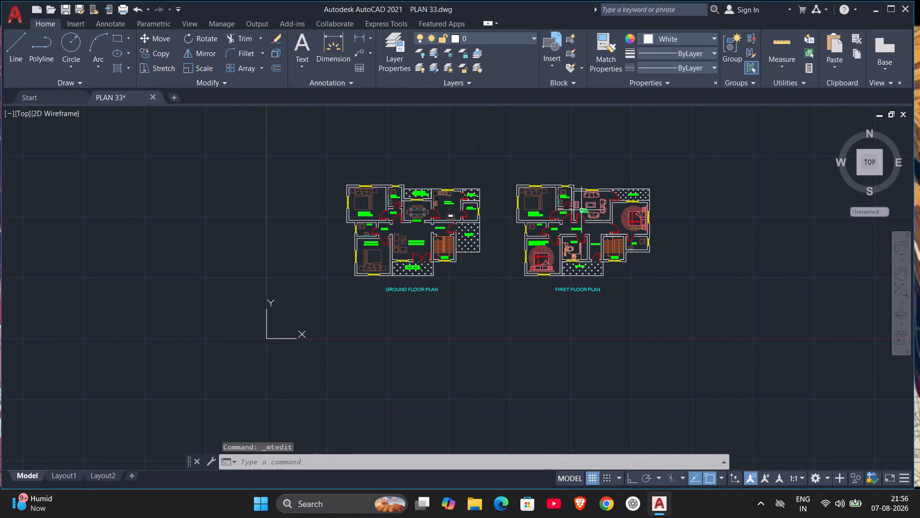
{"action": "scroll", "coordinate": [581, 210], "scroll_direction": "up", "scroll_amount": 3}
{"action": "scroll", "coordinate": [581, 210], "scroll_direction": "down", "scroll_amount": 1}
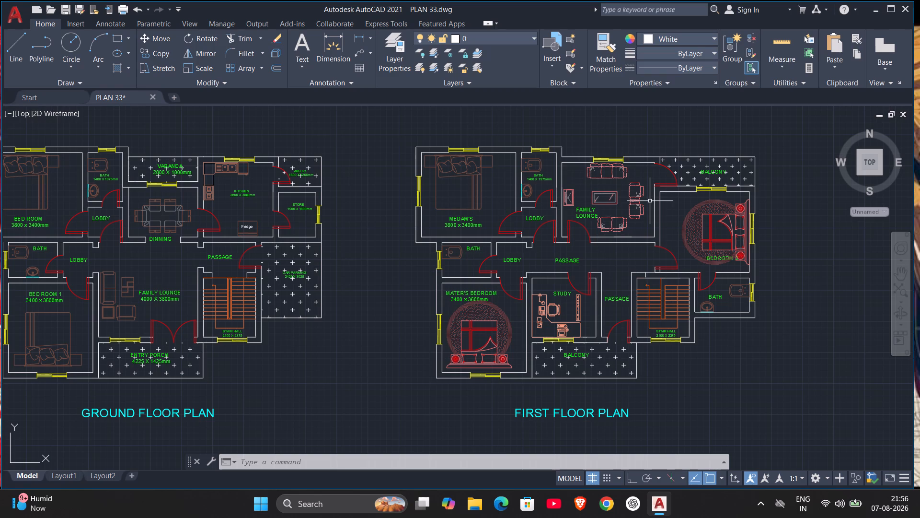
{"action": "scroll", "coordinate": [723, 240], "scroll_direction": "down", "scroll_amount": 10}
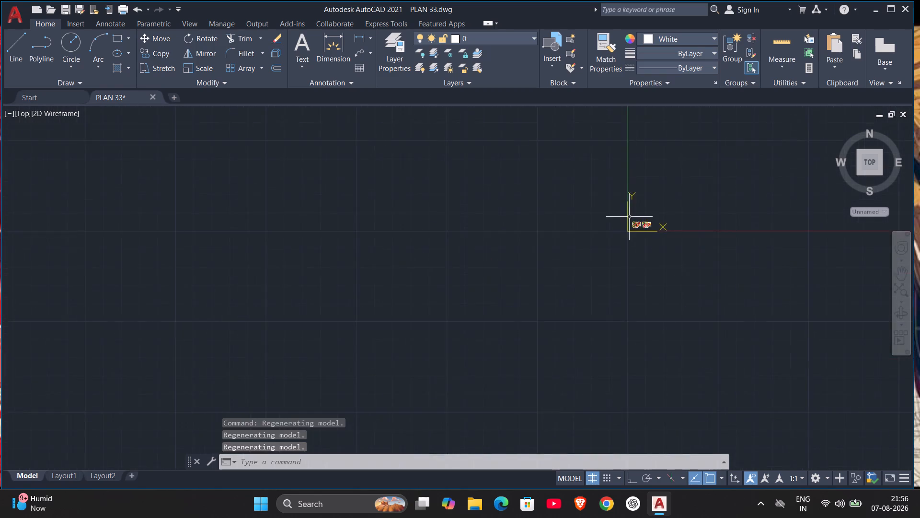
{"action": "scroll", "coordinate": [629, 217], "scroll_direction": "down", "scroll_amount": 8}
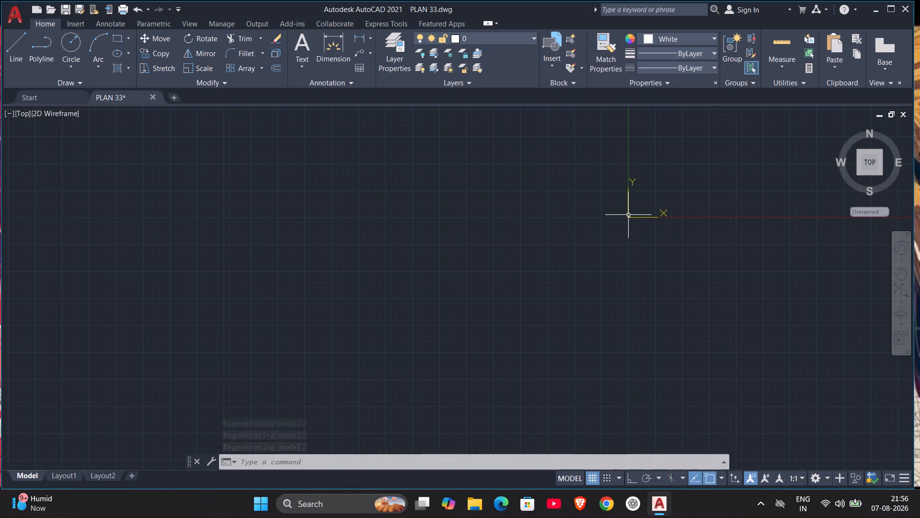
{"action": "scroll", "coordinate": [625, 215], "scroll_direction": "up", "scroll_amount": 2}
{"action": "scroll", "coordinate": [659, 234], "scroll_direction": "up", "scroll_amount": 6}
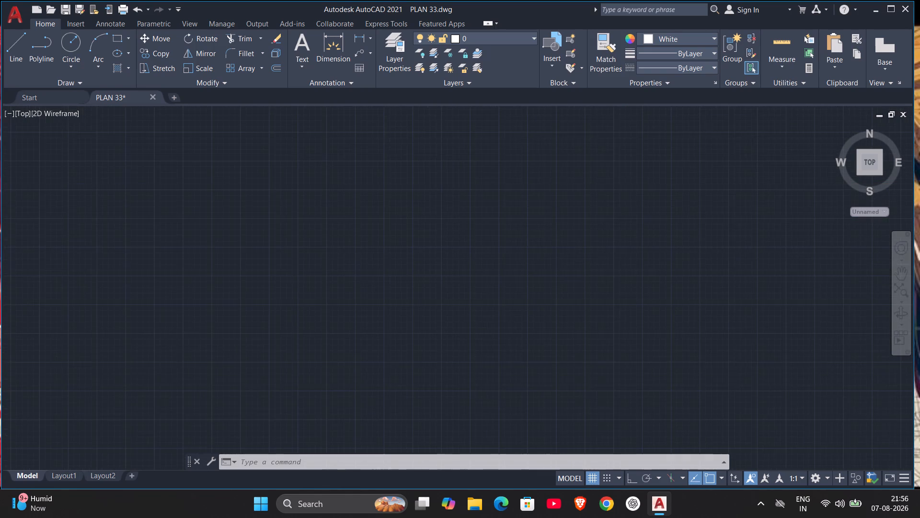
{"action": "middle_click_drag", "start_coordinate": [660, 236], "coordinate": [843, 517]}
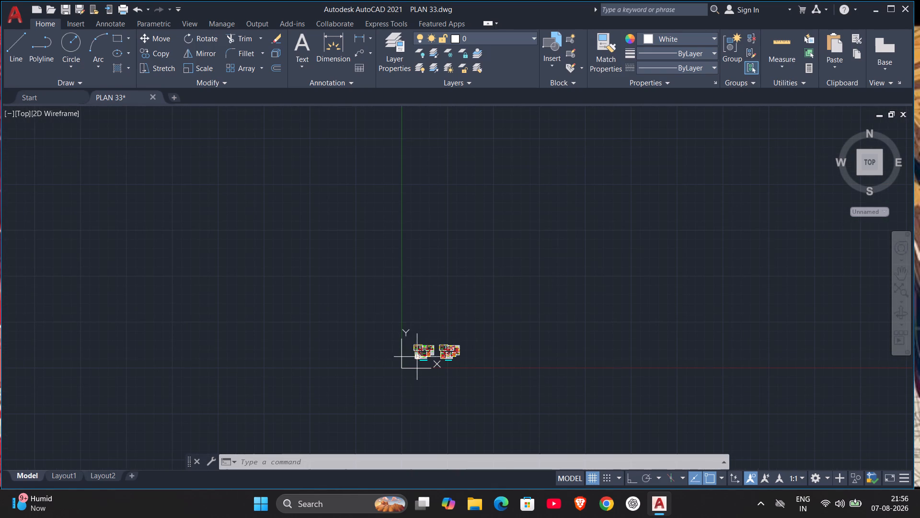
{"action": "scroll", "coordinate": [419, 354], "scroll_direction": "up", "scroll_amount": 5}
{"action": "middle_click_drag", "start_coordinate": [508, 345], "coordinate": [305, 269]}
{"action": "scroll", "coordinate": [508, 345], "scroll_direction": "up", "scroll_amount": 1}
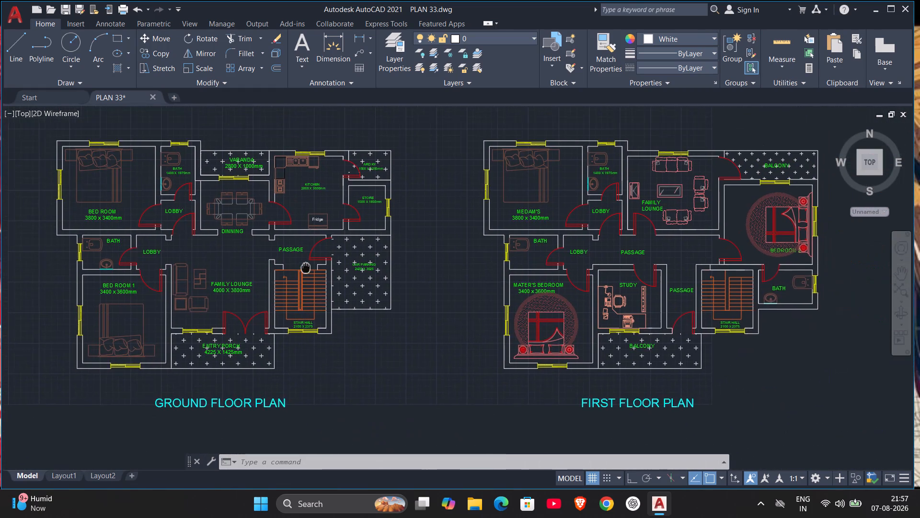
{"action": "middle_click_drag", "start_coordinate": [305, 269], "coordinate": [315, 287]}
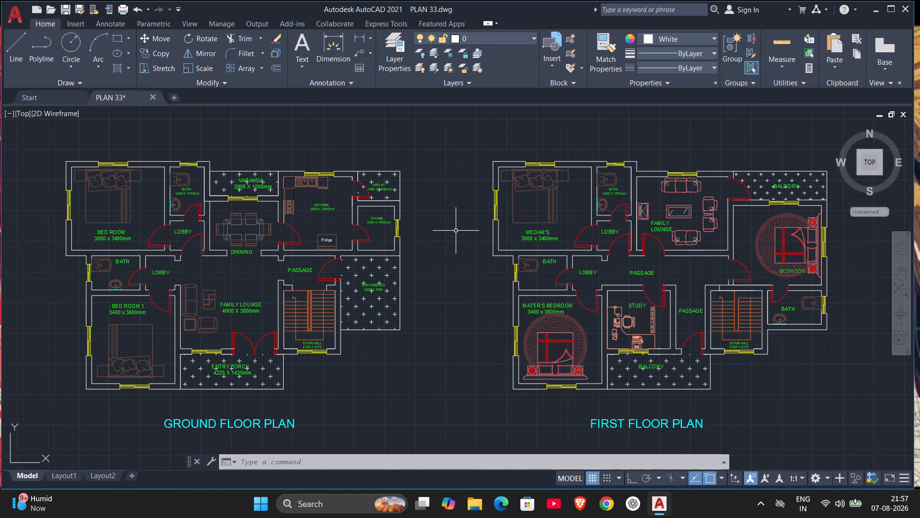
Examine the first floor plan's stair hall, Bedroom 2 and its attached bath up close, including labels and fixtures.
{"action": "scroll", "coordinate": [799, 318], "scroll_direction": "up", "scroll_amount": 4}
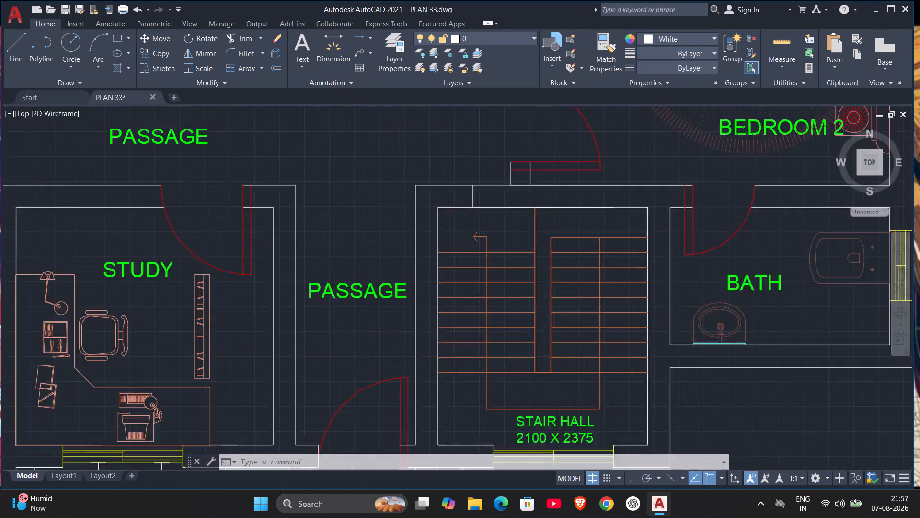
{"action": "scroll", "coordinate": [675, 329], "scroll_direction": "down", "scroll_amount": 3}
{"action": "scroll", "coordinate": [736, 306], "scroll_direction": "up", "scroll_amount": 5}
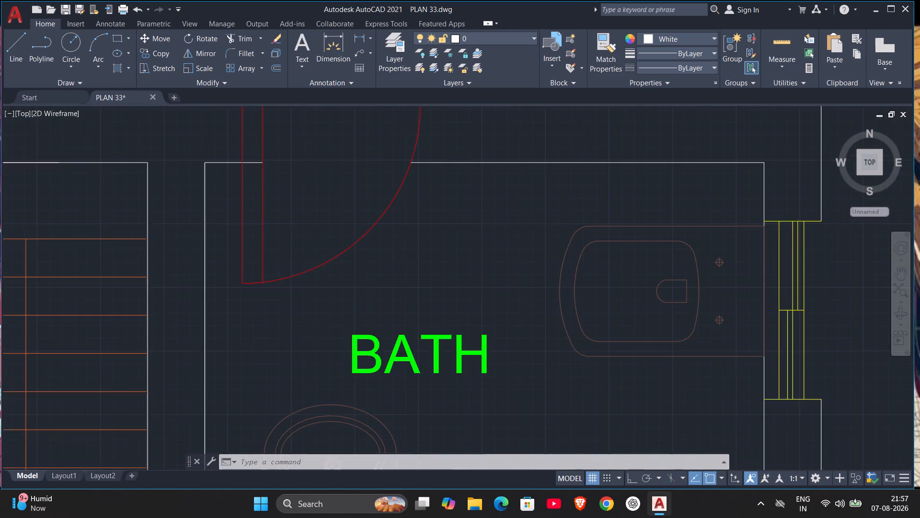
{"action": "scroll", "coordinate": [617, 271], "scroll_direction": "down", "scroll_amount": 3}
{"action": "scroll", "coordinate": [615, 280], "scroll_direction": "up", "scroll_amount": 3}
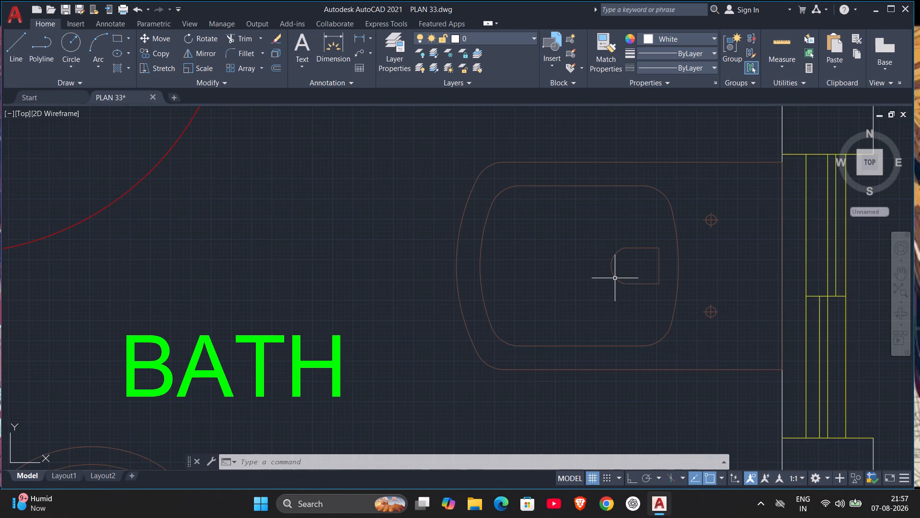
{"action": "scroll", "coordinate": [615, 278], "scroll_direction": "down", "scroll_amount": 2}
{"action": "scroll", "coordinate": [625, 271], "scroll_direction": "up", "scroll_amount": 5}
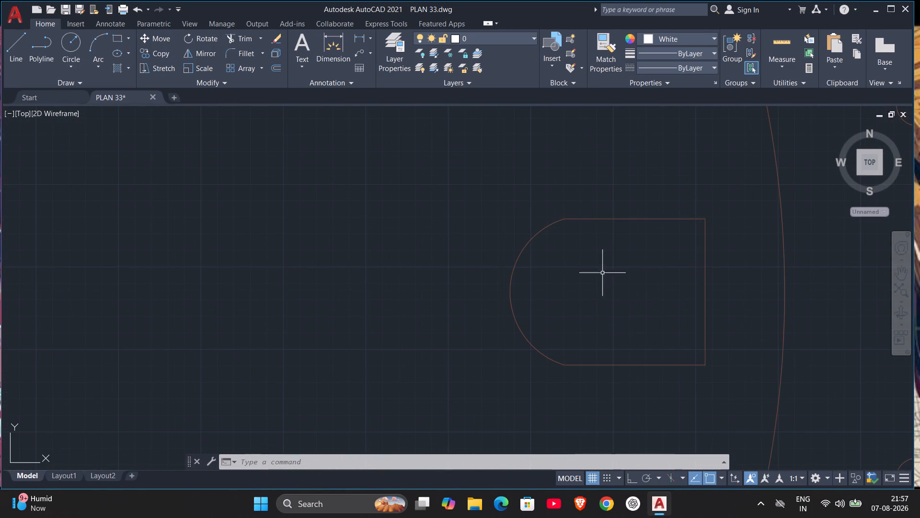
{"action": "scroll", "coordinate": [635, 320], "scroll_direction": "down", "scroll_amount": 8}
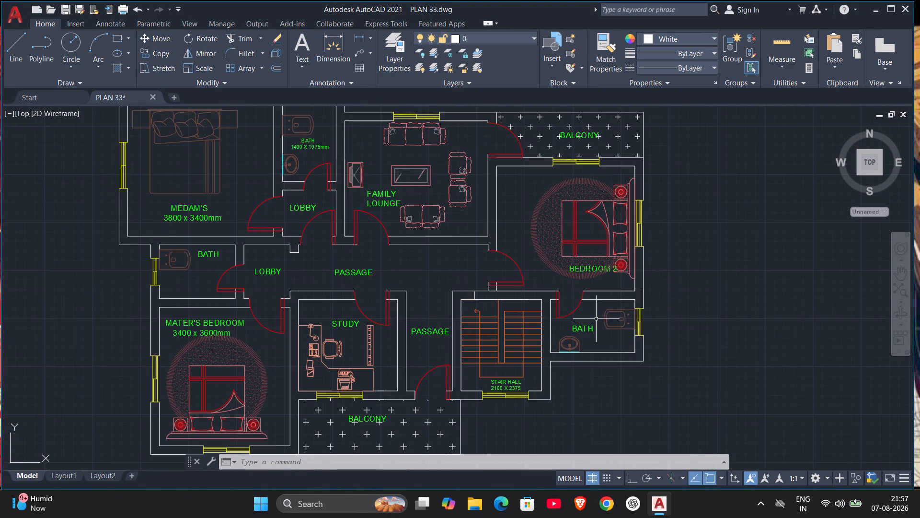
{"action": "scroll", "coordinate": [587, 318], "scroll_direction": "down", "scroll_amount": 1}
{"action": "middle_click_drag", "start_coordinate": [579, 318], "coordinate": [639, 326]}
{"action": "scroll", "coordinate": [645, 265], "scroll_direction": "up", "scroll_amount": 5}
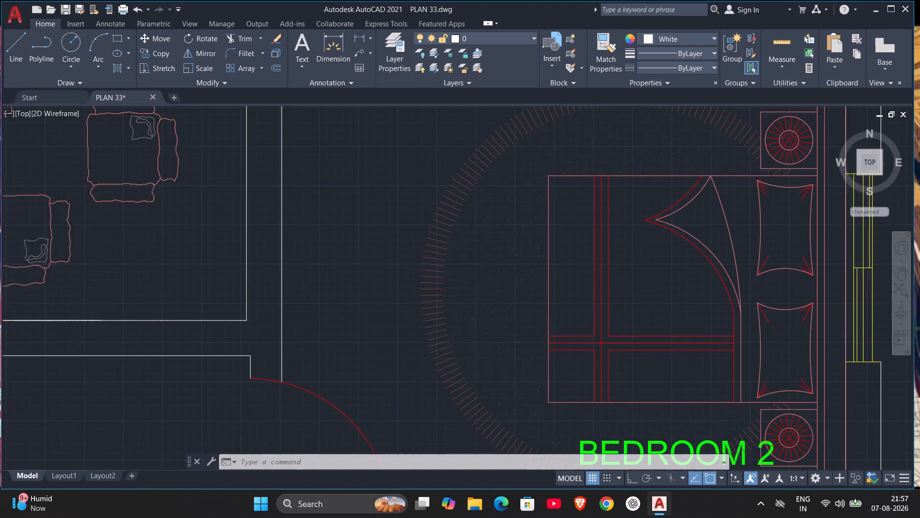
{"action": "scroll", "coordinate": [642, 281], "scroll_direction": "down", "scroll_amount": 2}
{"action": "scroll", "coordinate": [583, 287], "scroll_direction": "up", "scroll_amount": 2}
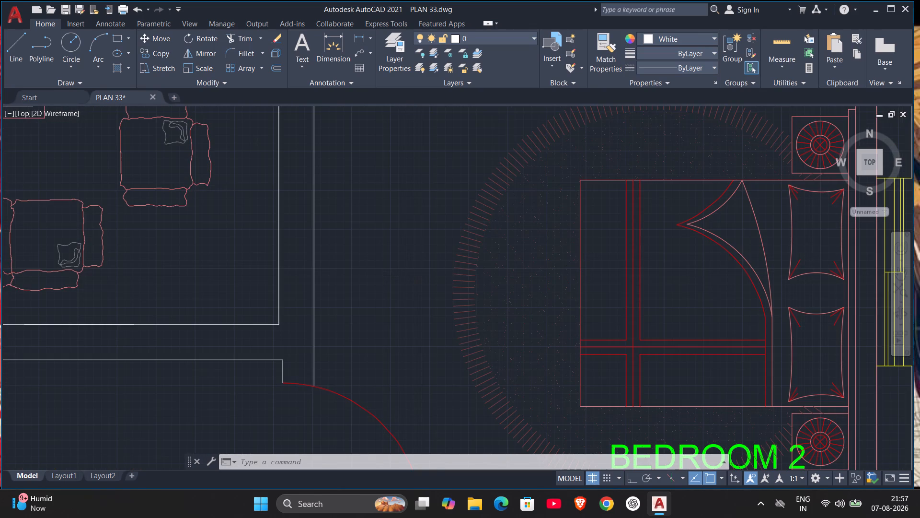
{"action": "scroll", "coordinate": [582, 287], "scroll_direction": "down", "scroll_amount": 6}
{"action": "middle_click_drag", "start_coordinate": [592, 299], "coordinate": [634, 263]}
{"action": "scroll", "coordinate": [612, 268], "scroll_direction": "up", "scroll_amount": 1}
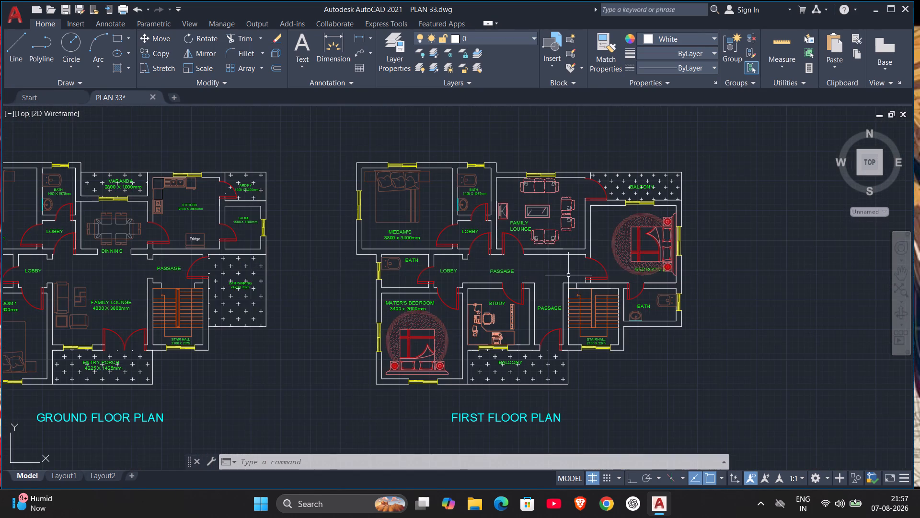
{"action": "middle_click_drag", "start_coordinate": [568, 275], "coordinate": [685, 286]}
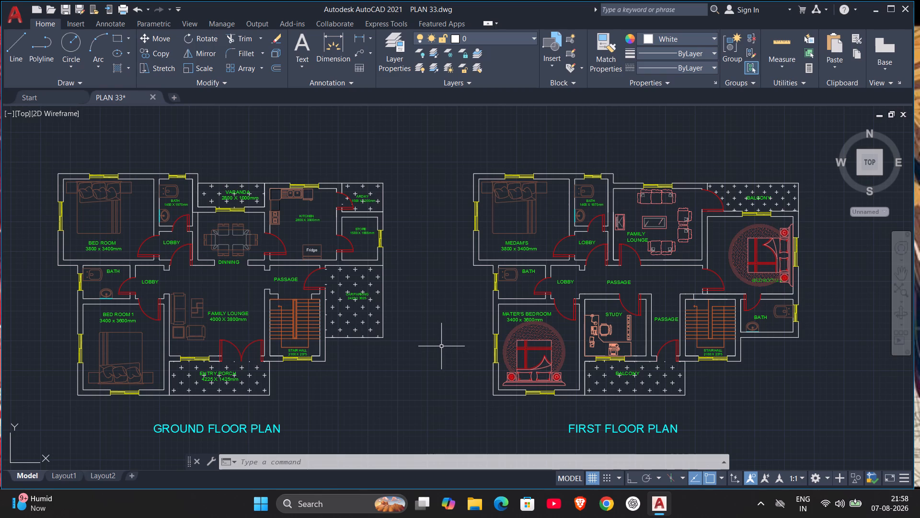
Examine the first floor plan's room layout and labels around the MEDAM'S room, lobby, bath and MATER'S BEDROOM.
{"action": "scroll", "coordinate": [612, 281], "scroll_direction": "up", "scroll_amount": 1}
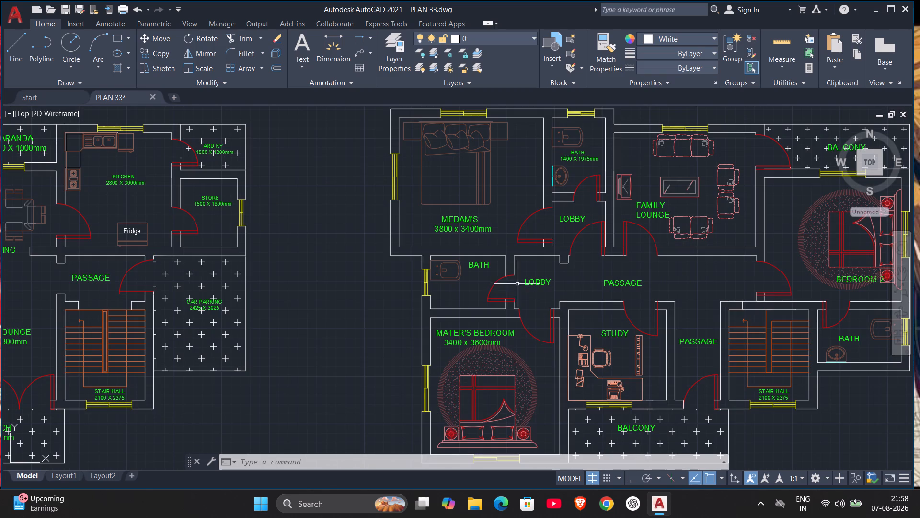
{"action": "scroll", "coordinate": [562, 283], "scroll_direction": "up", "scroll_amount": 1}
{"action": "scroll", "coordinate": [583, 274], "scroll_direction": "down", "scroll_amount": 1}
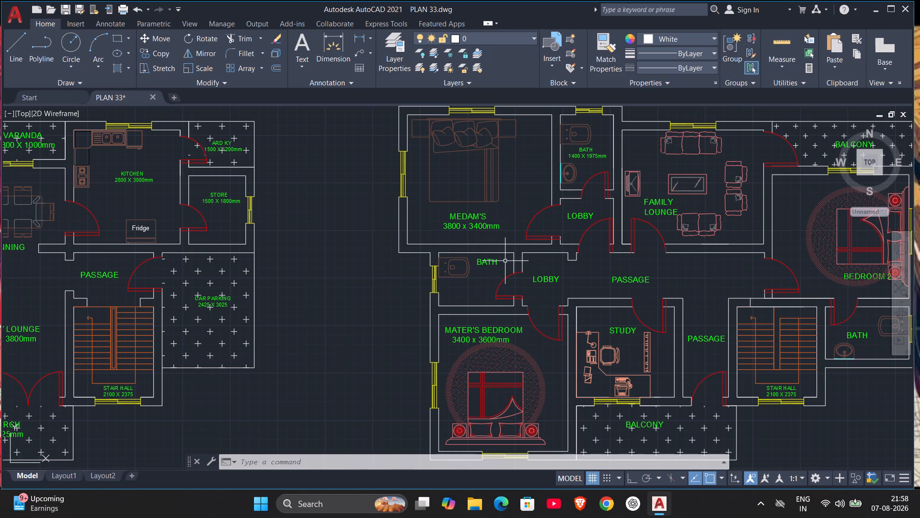
{"action": "scroll", "coordinate": [483, 302], "scroll_direction": "up", "scroll_amount": 2}
{"action": "scroll", "coordinate": [478, 299], "scroll_direction": "down", "scroll_amount": 2}
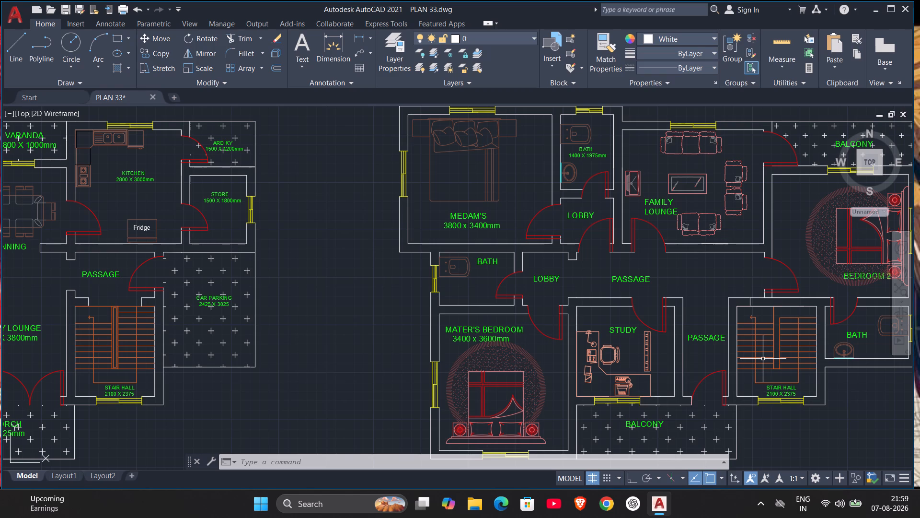
{"action": "scroll", "coordinate": [387, 329], "scroll_direction": "down", "scroll_amount": 2}
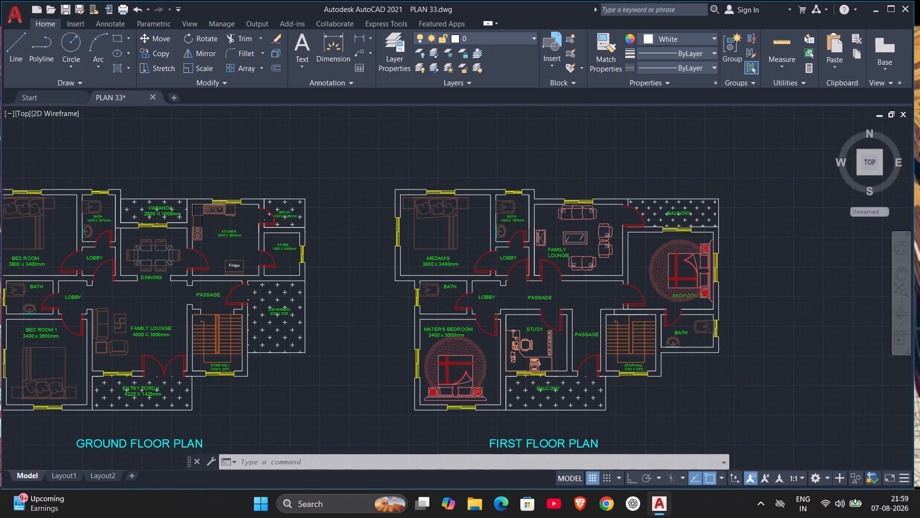
{"action": "scroll", "coordinate": [387, 330], "scroll_direction": "up", "scroll_amount": 2}
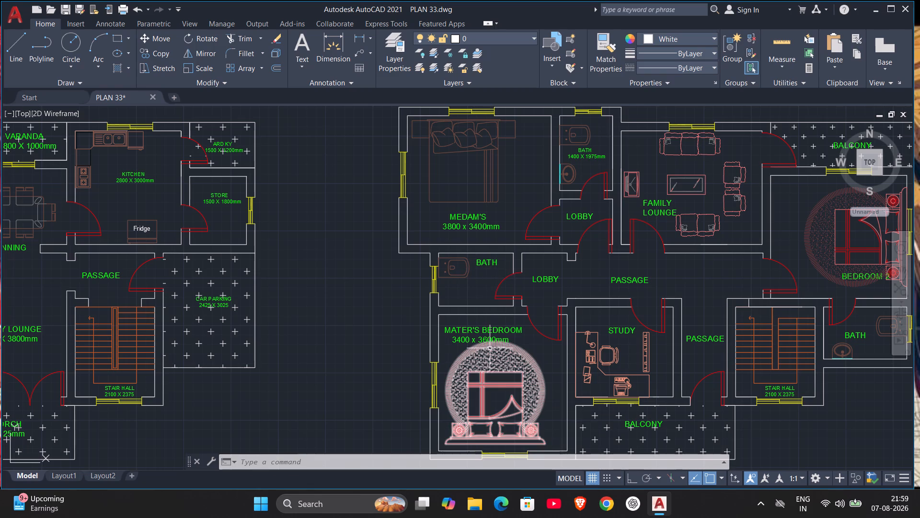
{"action": "middle_click_drag", "start_coordinate": [547, 401], "coordinate": [544, 394]}
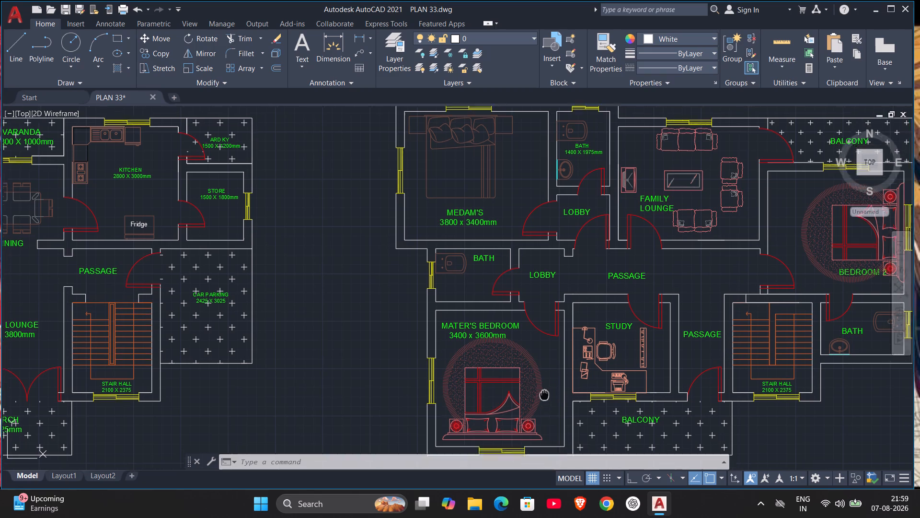
{"action": "middle_click_drag", "start_coordinate": [544, 394], "coordinate": [531, 353]}
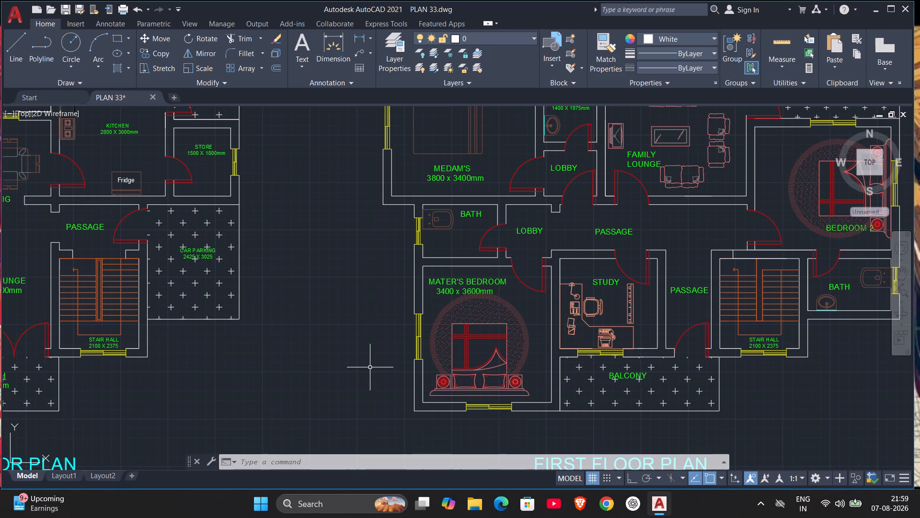
{"action": "scroll", "coordinate": [276, 309], "scroll_direction": "down", "scroll_amount": 1}
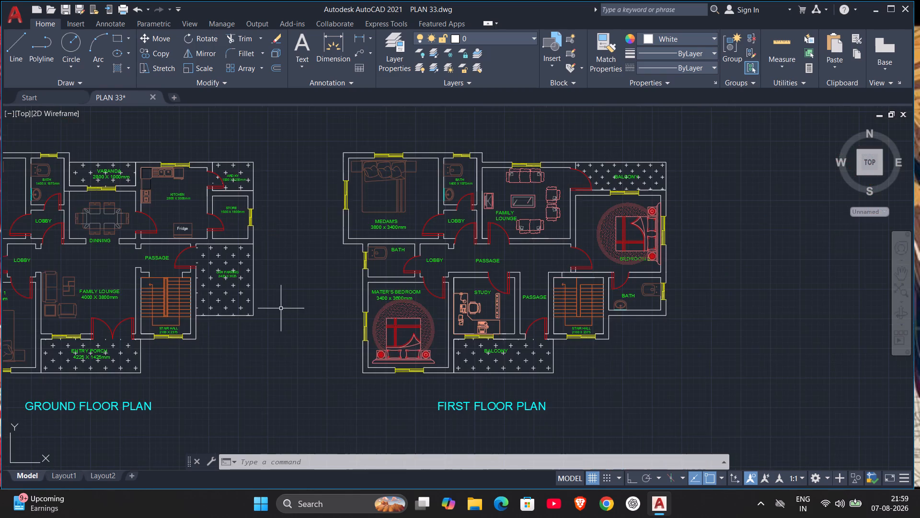
{"action": "middle_click_drag", "start_coordinate": [282, 308], "coordinate": [425, 312]}
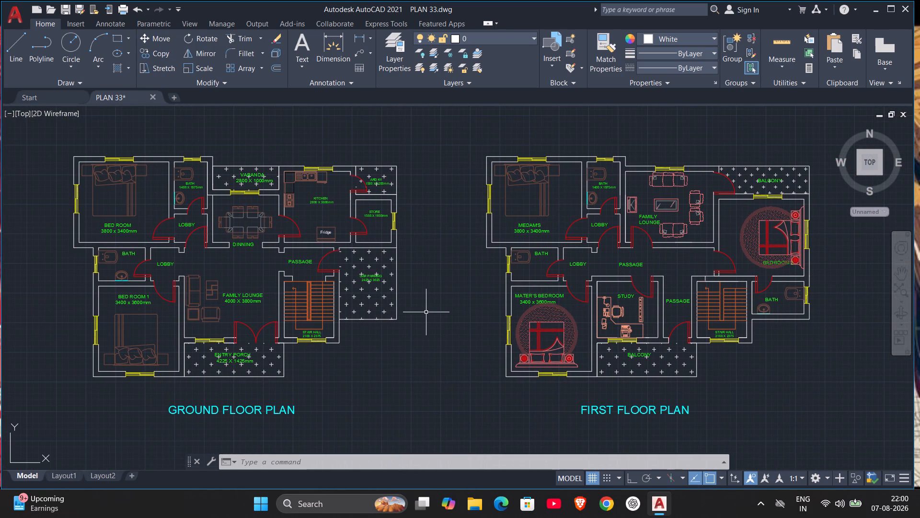
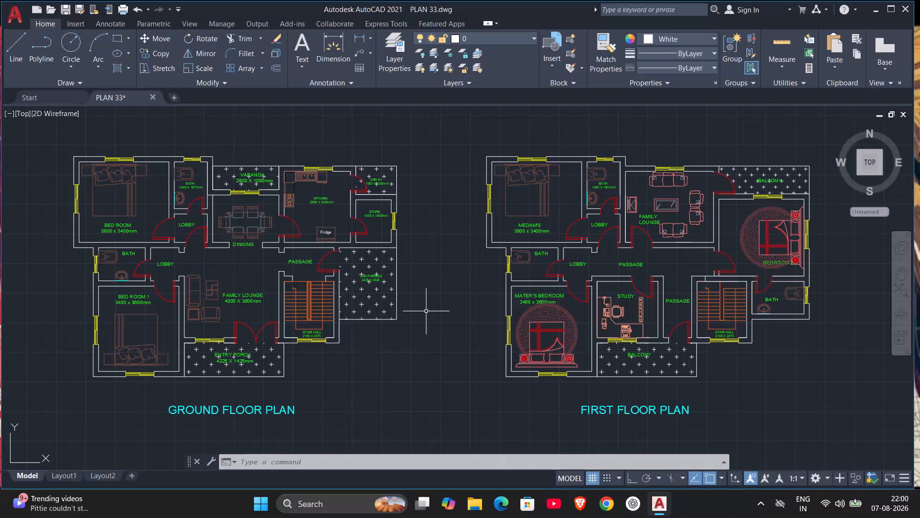
Review the ground floor and first floor plans side by side, including the rooms and fixtures on the first floor.
{"action": "scroll", "coordinate": [465, 300], "scroll_direction": "down", "scroll_amount": 2}
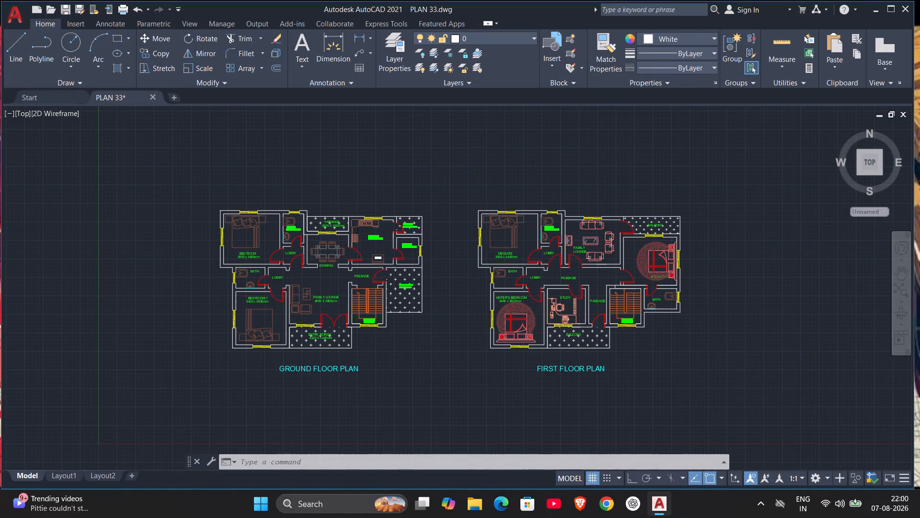
{"action": "scroll", "coordinate": [465, 300], "scroll_direction": "up", "scroll_amount": 2}
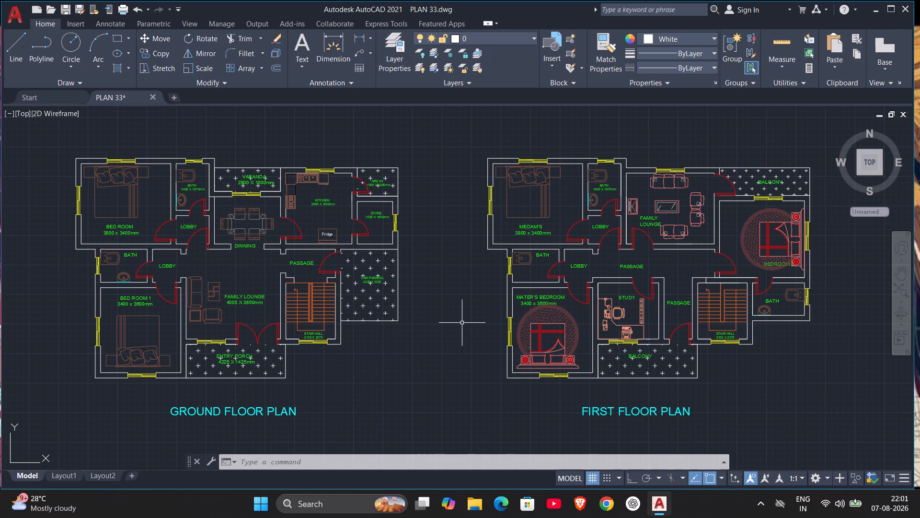
{"action": "scroll", "coordinate": [461, 323], "scroll_direction": "down", "scroll_amount": 1}
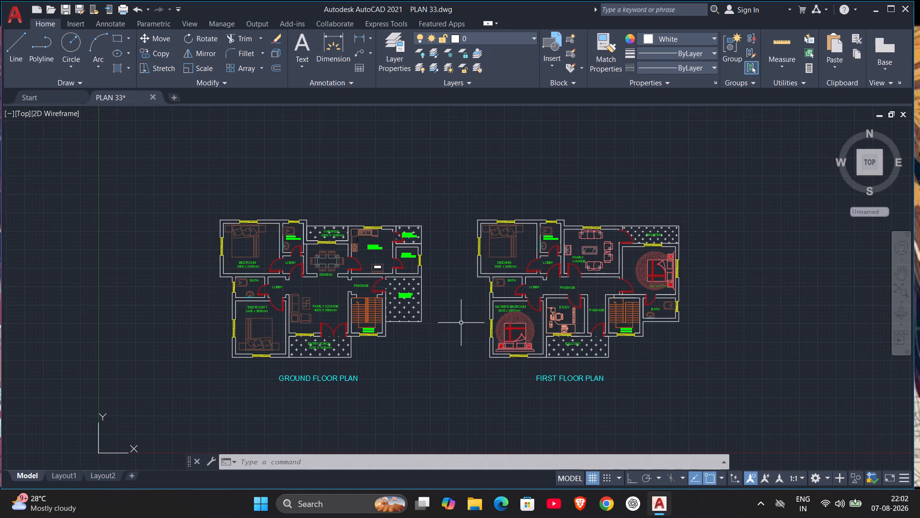
{"action": "scroll", "coordinate": [461, 323], "scroll_direction": "down", "scroll_amount": 4}
{"action": "scroll", "coordinate": [476, 312], "scroll_direction": "up", "scroll_amount": 4}
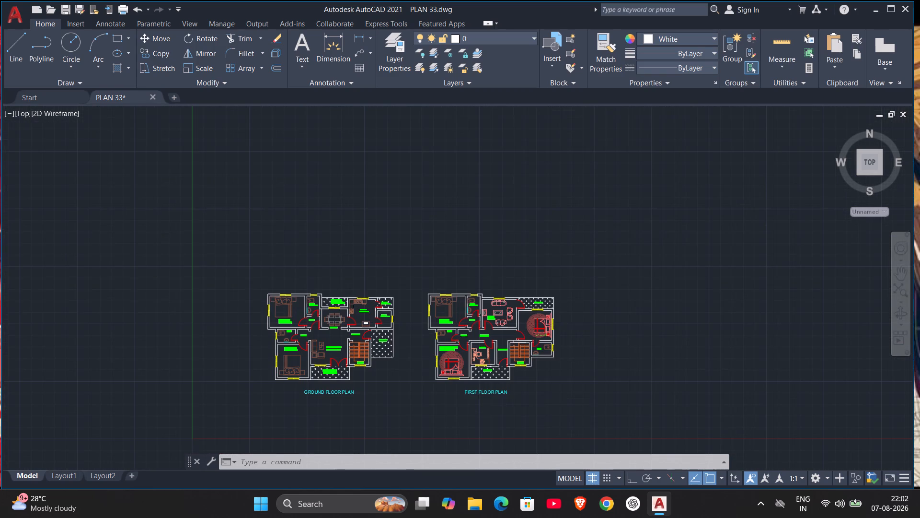
{"action": "scroll", "coordinate": [476, 312], "scroll_direction": "up", "scroll_amount": 1}
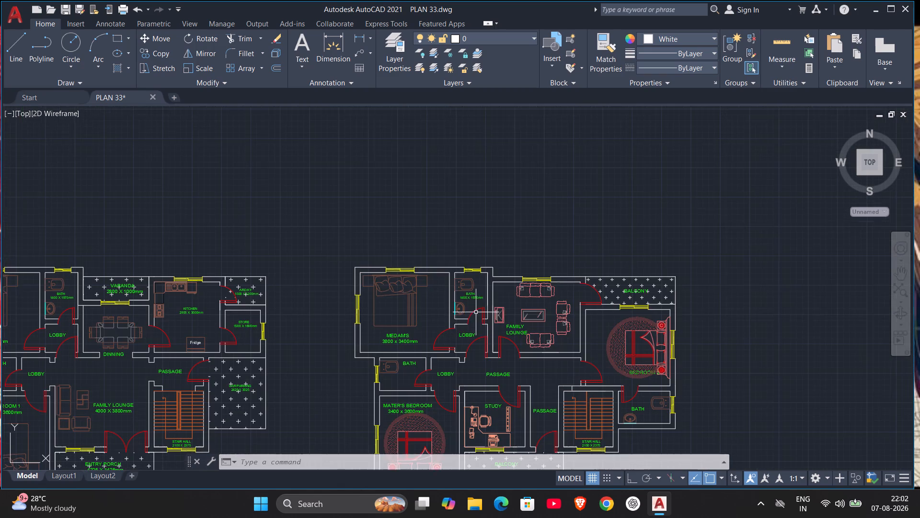
{"action": "middle_click_drag", "start_coordinate": [476, 312], "coordinate": [522, 244]}
{"action": "middle_click_drag", "start_coordinate": [478, 256], "coordinate": [490, 259]}
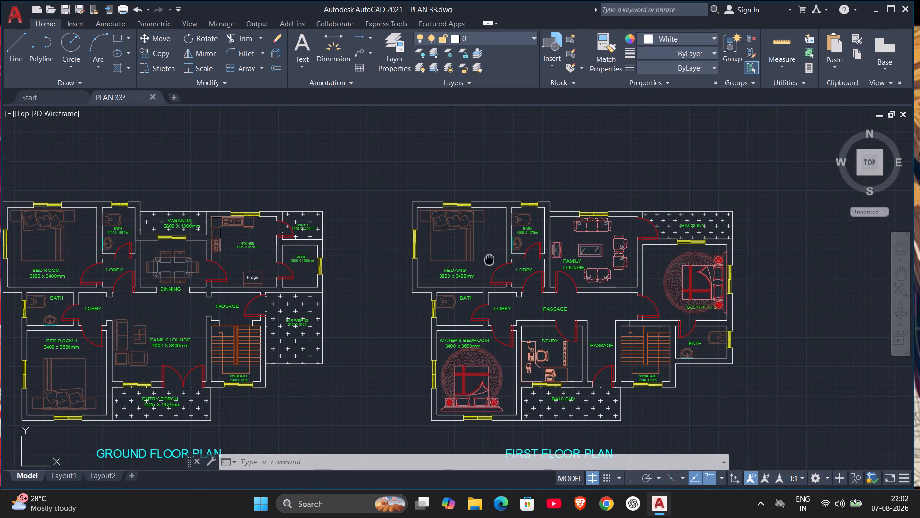
{"action": "middle_click_drag", "start_coordinate": [490, 259], "coordinate": [513, 265]}
{"action": "scroll", "coordinate": [512, 265], "scroll_direction": "down", "scroll_amount": 2}
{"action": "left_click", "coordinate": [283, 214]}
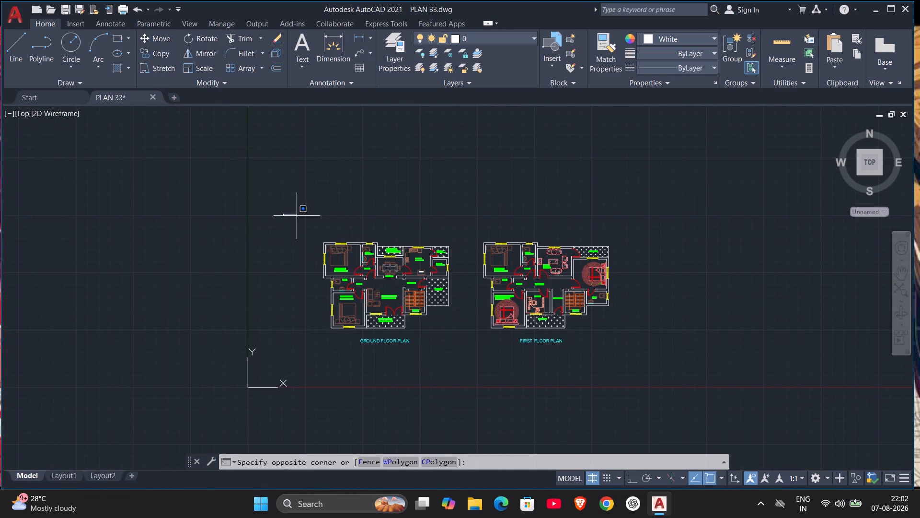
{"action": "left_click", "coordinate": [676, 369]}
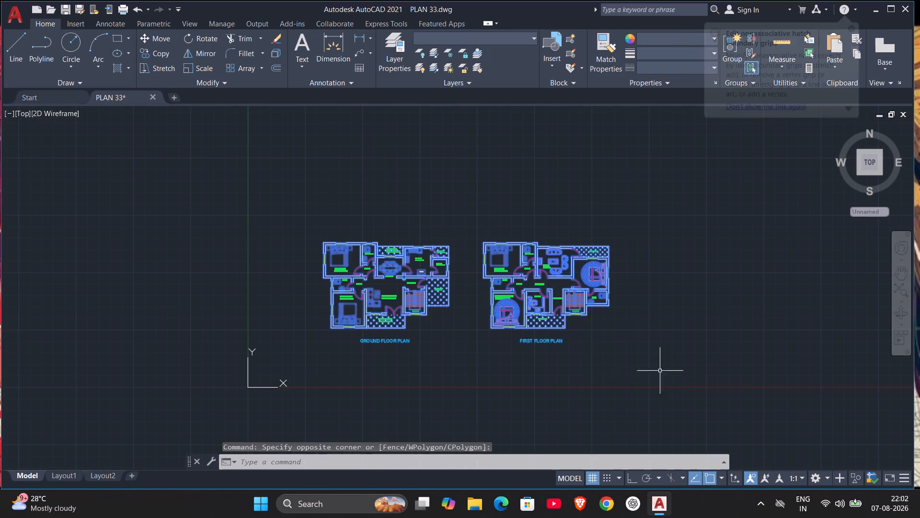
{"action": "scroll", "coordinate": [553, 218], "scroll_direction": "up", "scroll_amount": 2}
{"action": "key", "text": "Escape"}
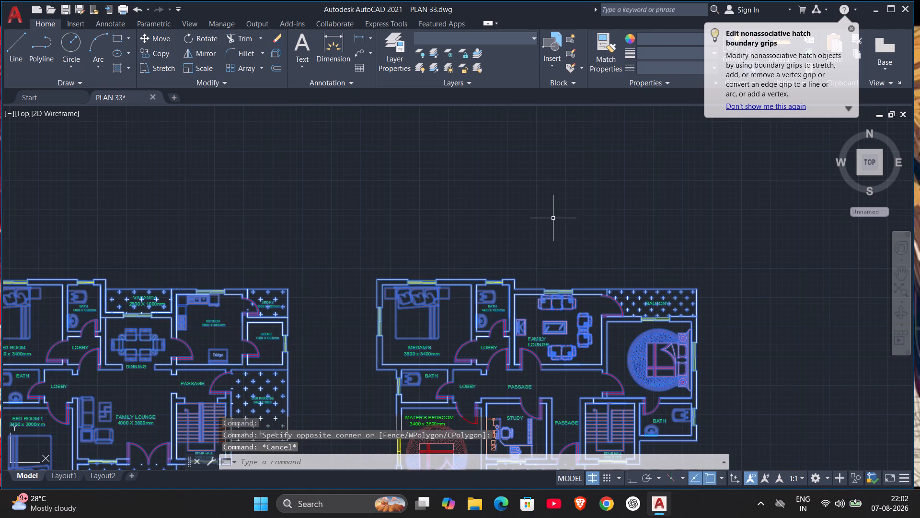
Copy the wash basin from Bedroom 2's bath to the lower wall of the bath above MATER'S BEDROOM on the first floor plan.
{"action": "middle_click_drag", "start_coordinate": [580, 326], "coordinate": [491, 174]}
{"action": "scroll", "coordinate": [594, 315], "scroll_direction": "up", "scroll_amount": 1}
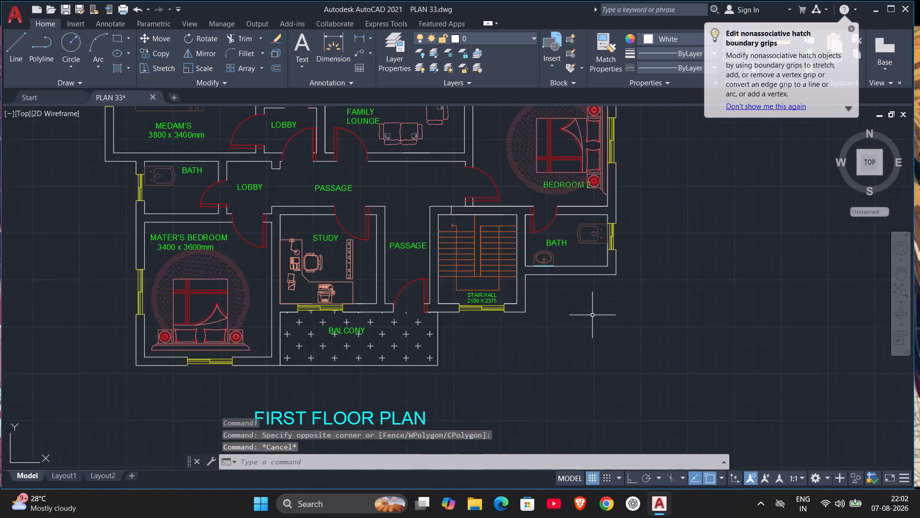
{"action": "scroll", "coordinate": [592, 315], "scroll_direction": "up", "scroll_amount": 1}
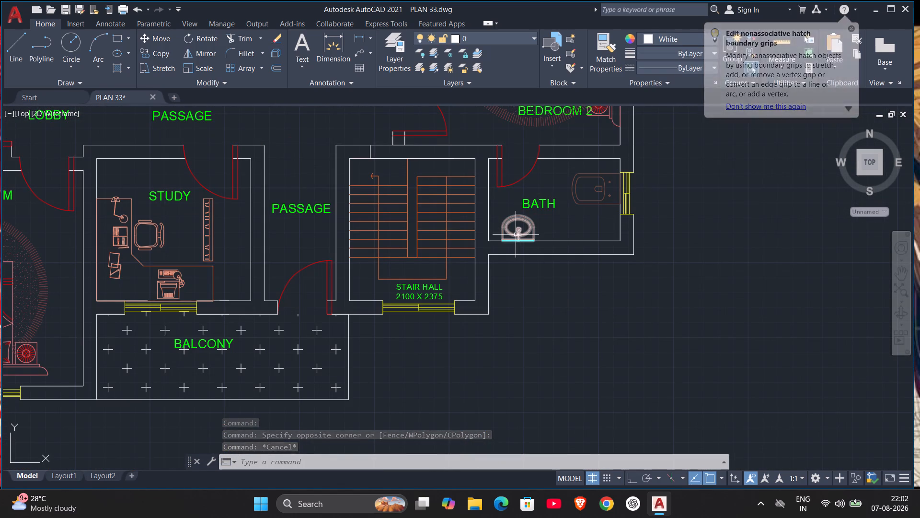
{"action": "left_click", "coordinate": [517, 234]}
{"action": "type", "text": "CO"}
{"action": "key", "text": "Return"}
{"action": "scroll", "coordinate": [519, 281], "scroll_direction": "up", "scroll_amount": 3}
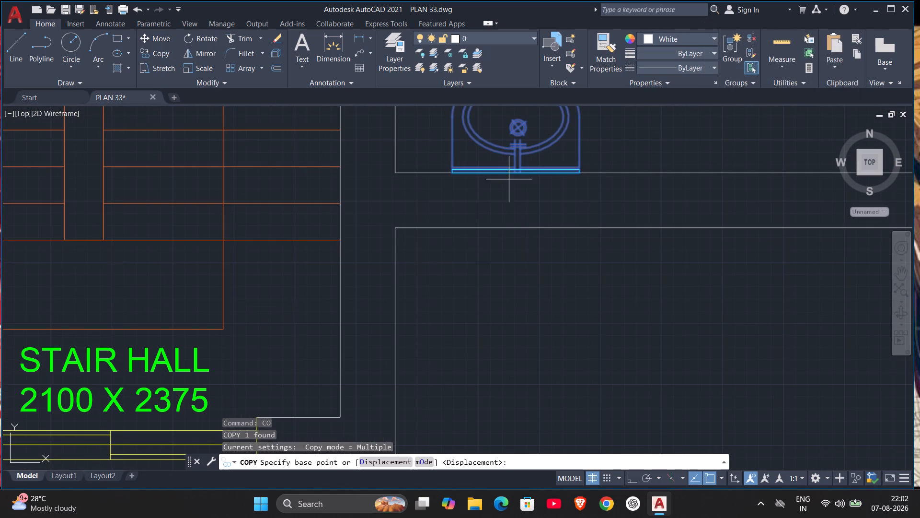
{"action": "left_click", "coordinate": [515, 173]}
{"action": "scroll", "coordinate": [318, 215], "scroll_direction": "down", "scroll_amount": 3}
{"action": "middle_click_drag", "start_coordinate": [306, 225], "coordinate": [775, 342]}
{"action": "middle_click_drag", "start_coordinate": [312, 244], "coordinate": [519, 268]}
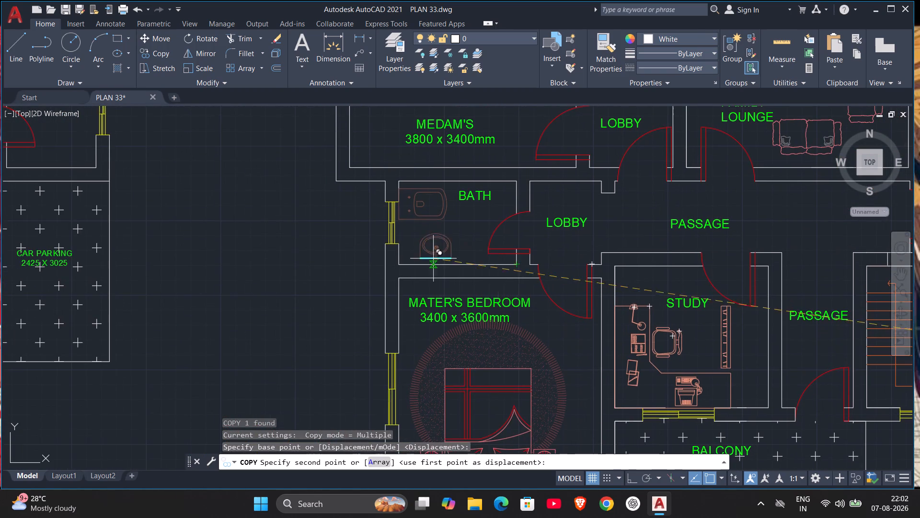
{"action": "scroll", "coordinate": [425, 247], "scroll_direction": "up", "scroll_amount": 3}
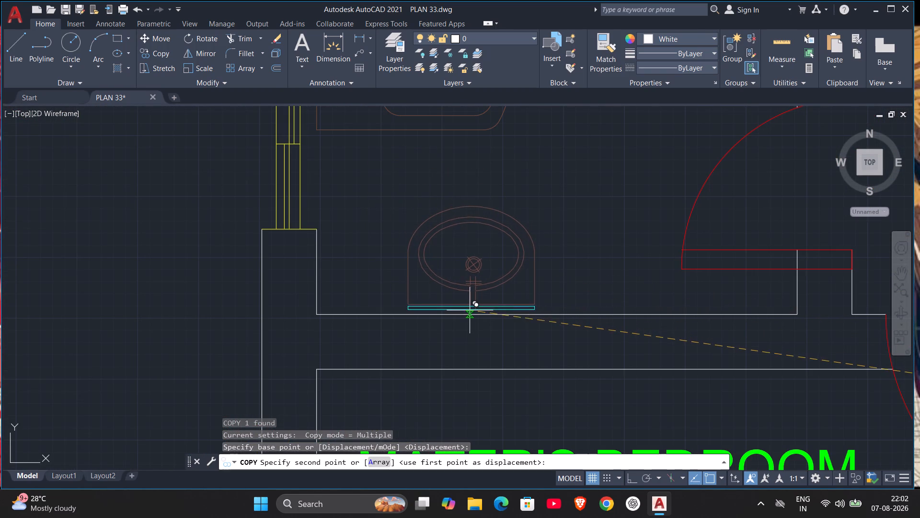
{"action": "left_click", "coordinate": [468, 313]}
{"action": "scroll", "coordinate": [556, 273], "scroll_direction": "down", "scroll_amount": 3}
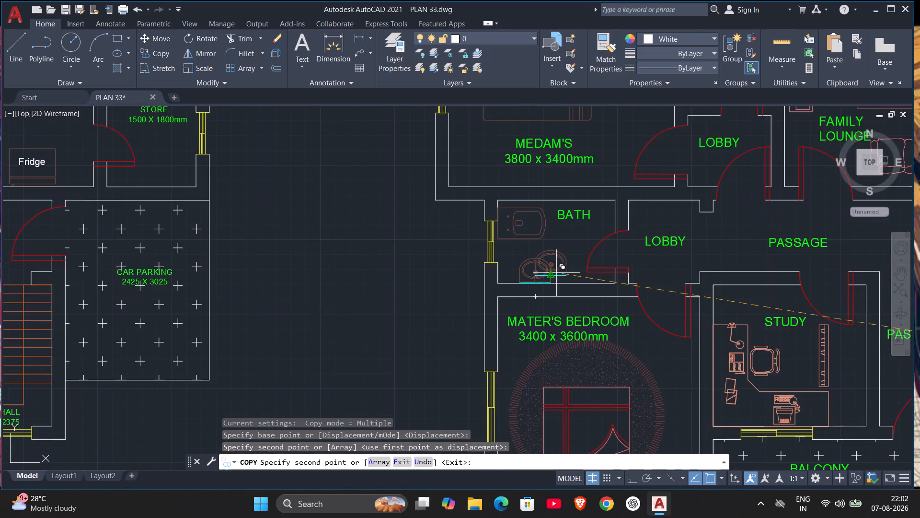
{"action": "scroll", "coordinate": [556, 273], "scroll_direction": "down", "scroll_amount": 2}
{"action": "key", "text": "Escape"}
Move the wash basin in the bath above MATER'S BEDROOM along its lower wall, closer to the bath door.
{"action": "scroll", "coordinate": [668, 259], "scroll_direction": "down", "scroll_amount": 1}
{"action": "middle_click_drag", "start_coordinate": [670, 277], "coordinate": [496, 289]}
{"action": "scroll", "coordinate": [555, 313], "scroll_direction": "up", "scroll_amount": 2}
{"action": "middle_click_drag", "start_coordinate": [556, 312], "coordinate": [904, 317]}
{"action": "scroll", "coordinate": [655, 266], "scroll_direction": "up", "scroll_amount": 2}
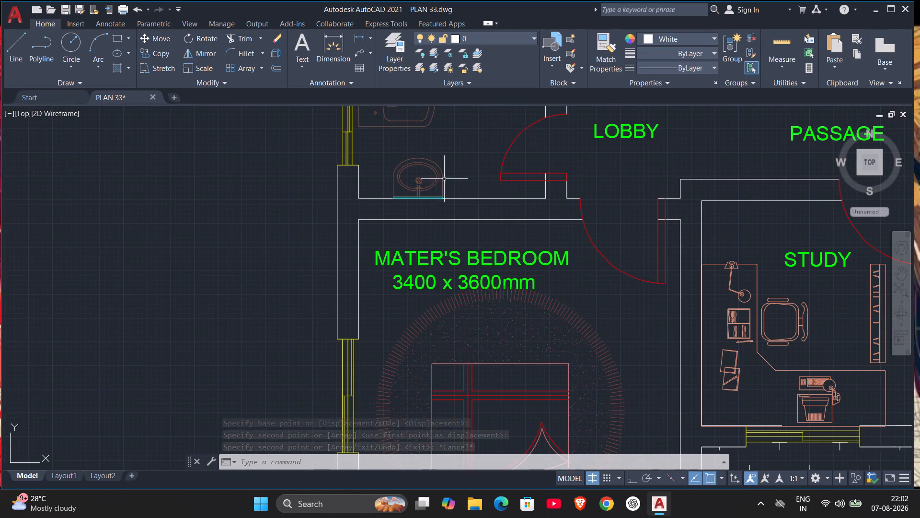
{"action": "left_click", "coordinate": [436, 173]}
{"action": "key", "text": "m"}
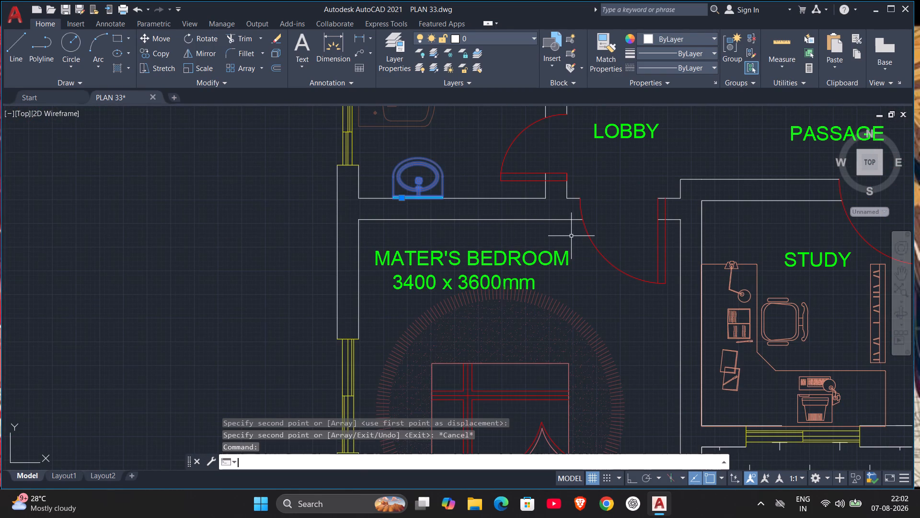
{"action": "key", "text": "Return"}
{"action": "left_click", "coordinate": [417, 198]}
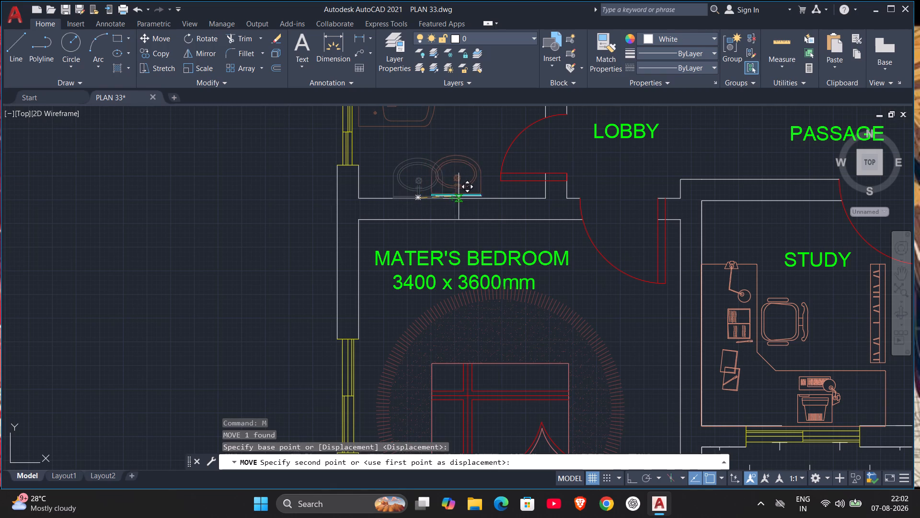
{"action": "scroll", "coordinate": [468, 197], "scroll_direction": "up", "scroll_amount": 5}
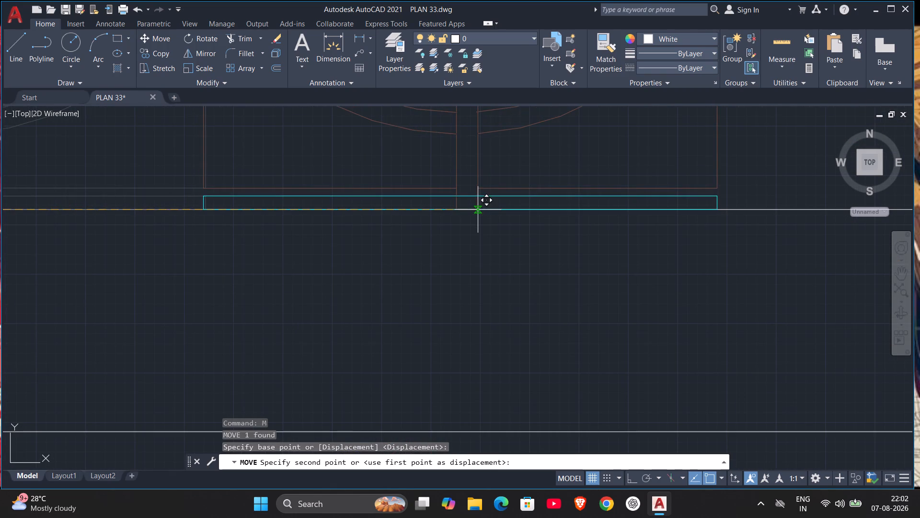
{"action": "left_click", "coordinate": [478, 210]}
{"action": "scroll", "coordinate": [482, 203], "scroll_direction": "down", "scroll_amount": 3}
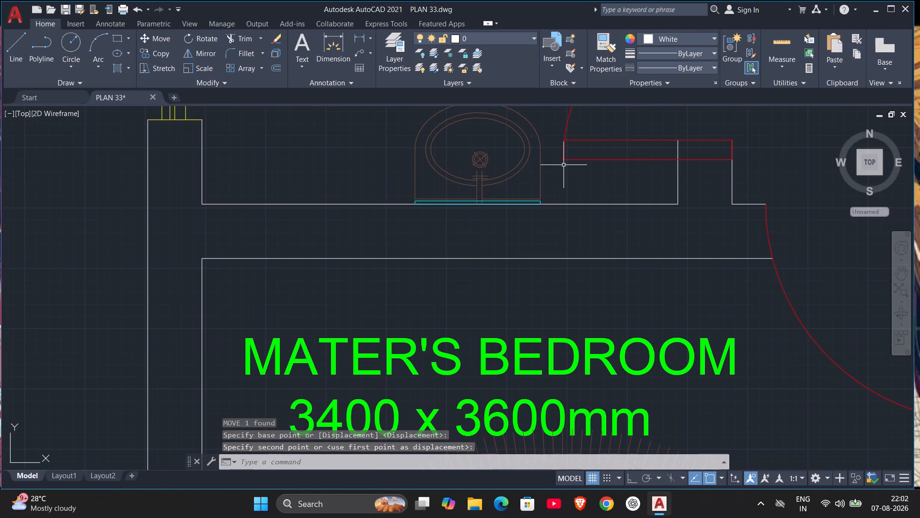
Examine the bath above MATER'S BEDROOM up close, checking the wash basin's placement against the toilet, walls and door swing.
{"action": "middle_click_drag", "start_coordinate": [561, 160], "coordinate": [575, 410]}
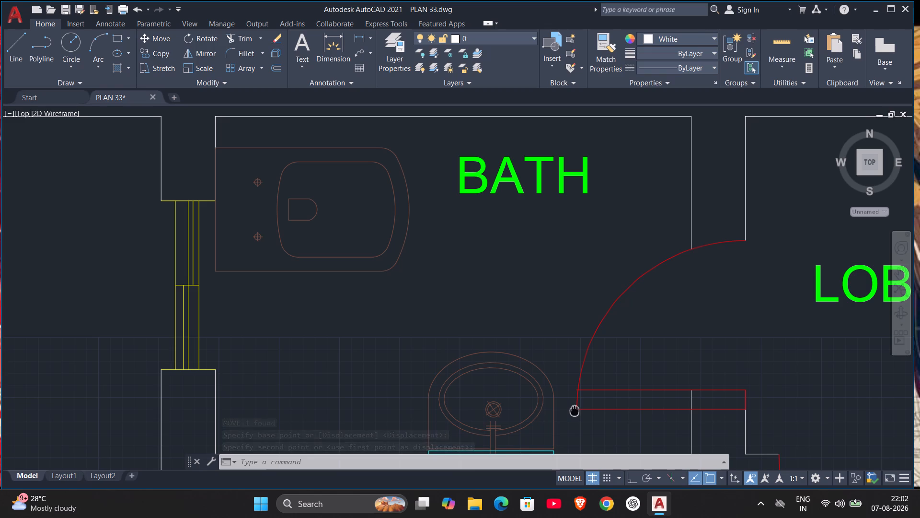
{"action": "middle_click_drag", "start_coordinate": [575, 410], "coordinate": [550, 335]}
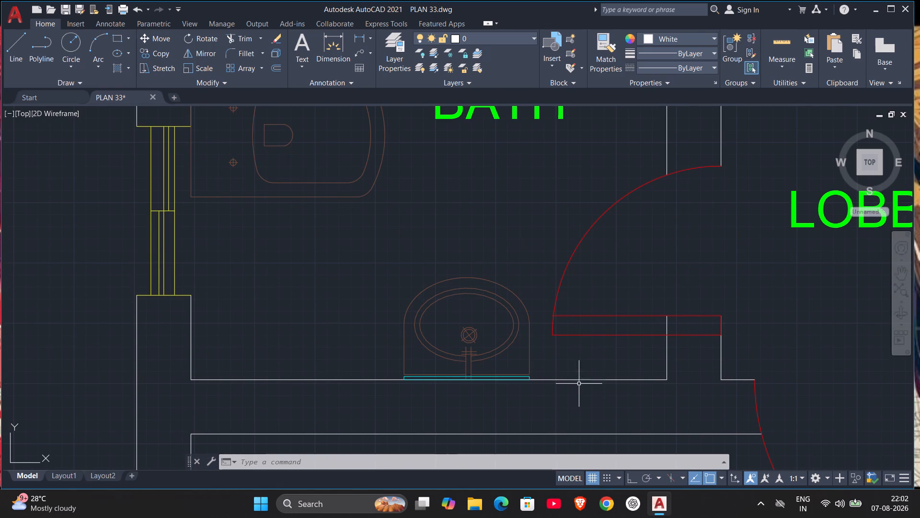
{"action": "scroll", "coordinate": [582, 378], "scroll_direction": "down", "scroll_amount": 2}
{"action": "key", "text": "Escape"}
{"action": "middle_click_drag", "start_coordinate": [630, 341], "coordinate": [427, 243]}
{"action": "scroll", "coordinate": [427, 243], "scroll_direction": "down", "scroll_amount": 2}
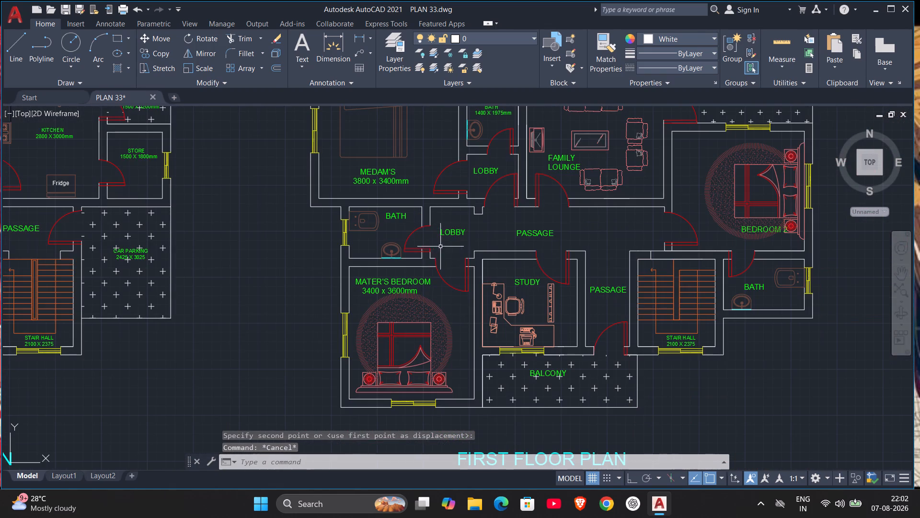
{"action": "middle_click_drag", "start_coordinate": [603, 313], "coordinate": [895, 438]}
{"action": "scroll", "coordinate": [607, 314], "scroll_direction": "up", "scroll_amount": 1}
{"action": "scroll", "coordinate": [895, 438], "scroll_direction": "up", "scroll_amount": 1}
{"action": "scroll", "coordinate": [353, 278], "scroll_direction": "up", "scroll_amount": 3}
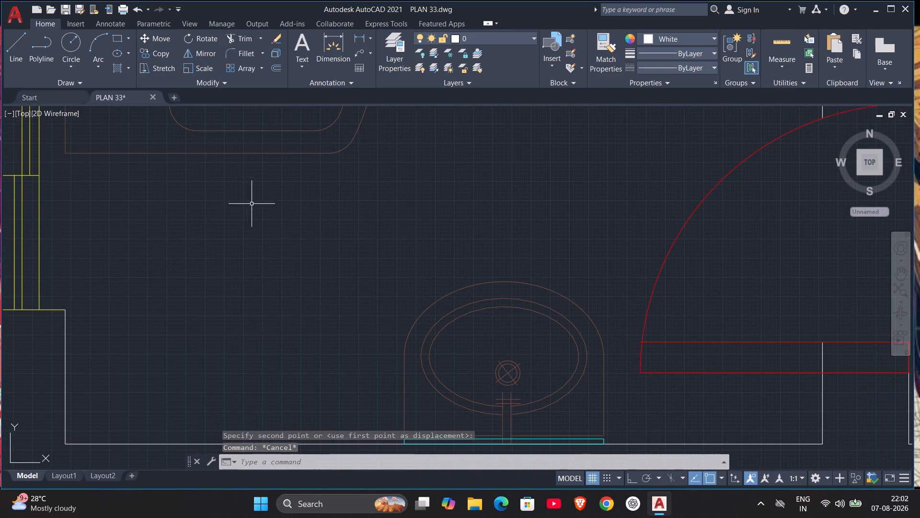
{"action": "scroll", "coordinate": [270, 220], "scroll_direction": "down", "scroll_amount": 3}
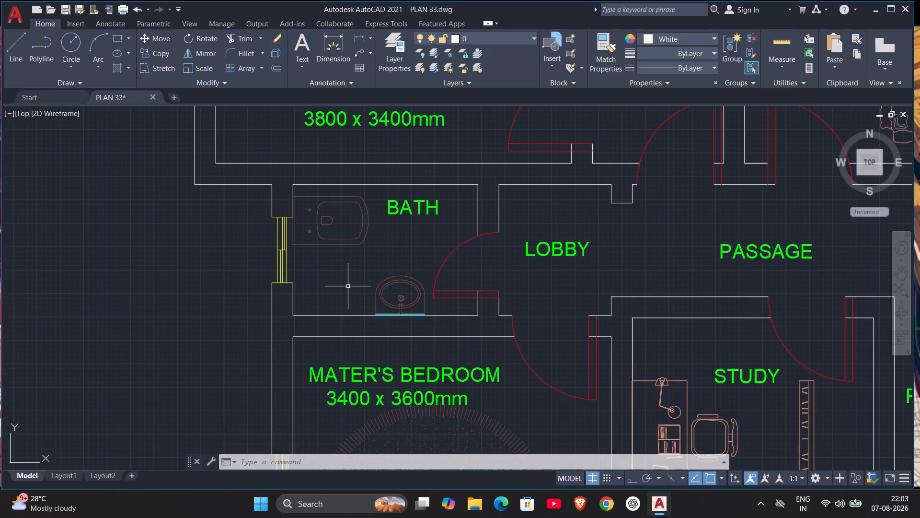
Review the first floor plan's overall layout and fixtures, including both plans side by side.
{"action": "middle_click_drag", "start_coordinate": [695, 308], "coordinate": [322, 241]}
{"action": "scroll", "coordinate": [331, 248], "scroll_direction": "down", "scroll_amount": 2}
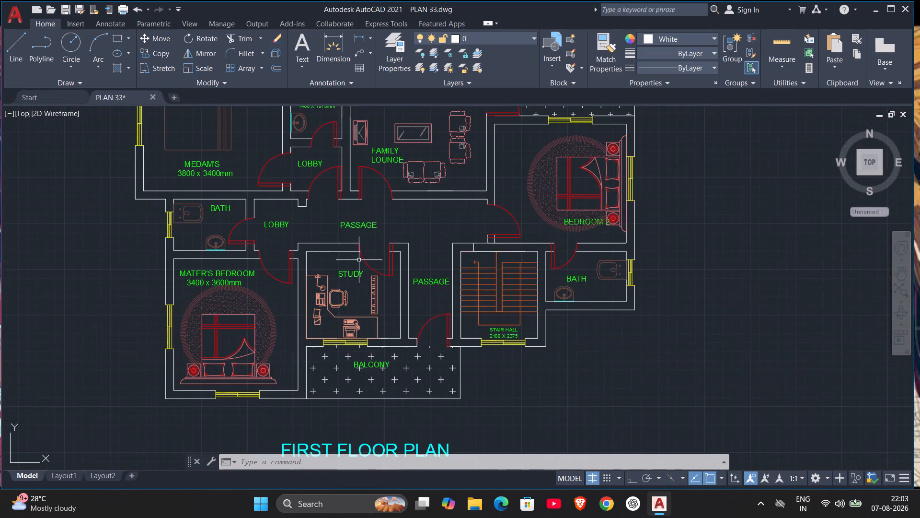
{"action": "scroll", "coordinate": [428, 260], "scroll_direction": "up", "scroll_amount": 2}
{"action": "middle_click_drag", "start_coordinate": [429, 260], "coordinate": [523, 310]}
{"action": "scroll", "coordinate": [523, 310], "scroll_direction": "down", "scroll_amount": 1}
{"action": "scroll", "coordinate": [465, 284], "scroll_direction": "down", "scroll_amount": 1}
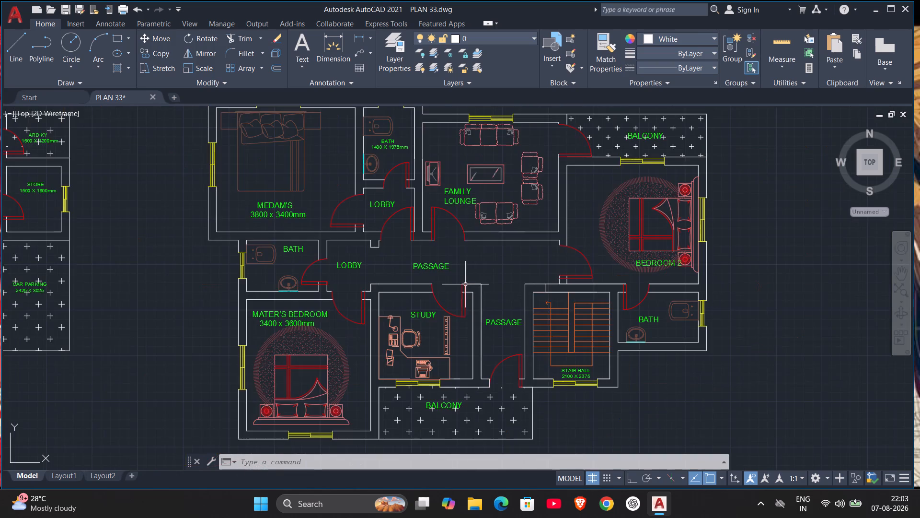
{"action": "scroll", "coordinate": [402, 285], "scroll_direction": "down", "scroll_amount": 1}
{"action": "middle_click_drag", "start_coordinate": [401, 285], "coordinate": [480, 243]}
{"action": "scroll", "coordinate": [490, 256], "scroll_direction": "down", "scroll_amount": 1}
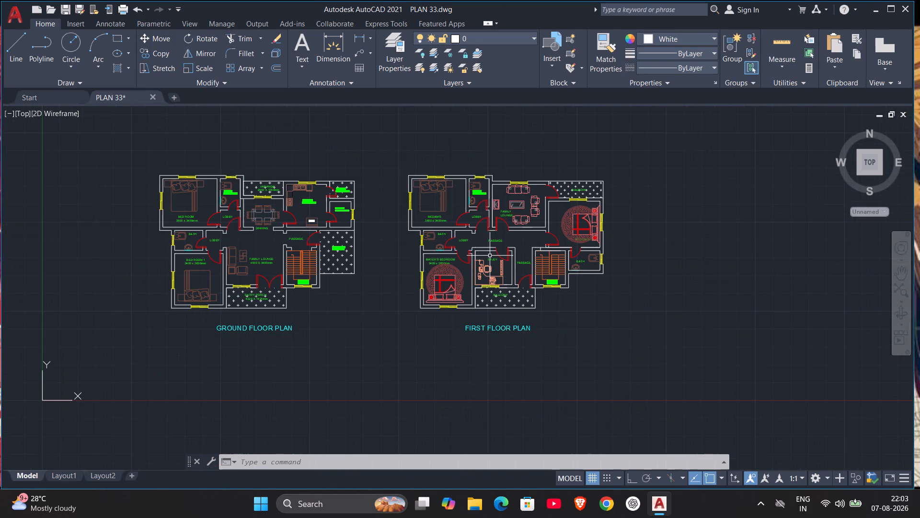
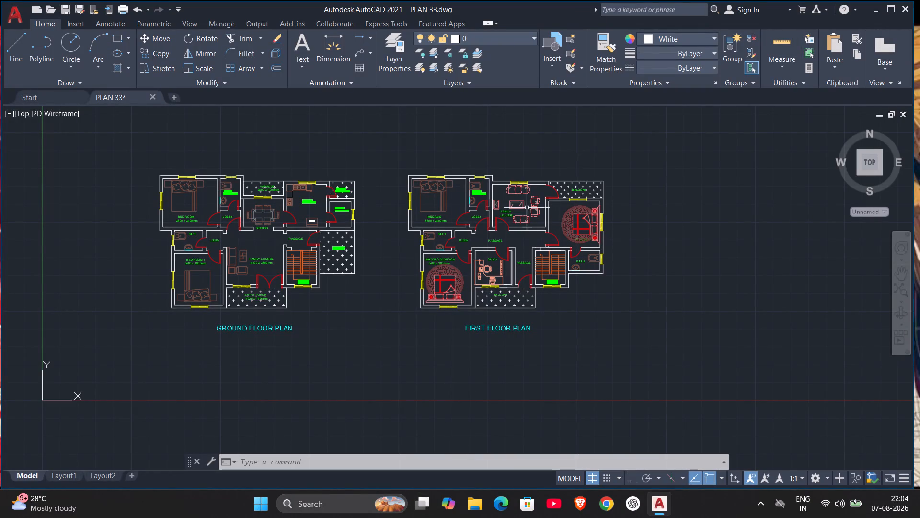
Examine the first floor bath beside MEDAM'S room up close, checking its fixtures, label and door against the adjoining lobby and family lounge.
{"action": "scroll", "coordinate": [486, 176], "scroll_direction": "up", "scroll_amount": 2}
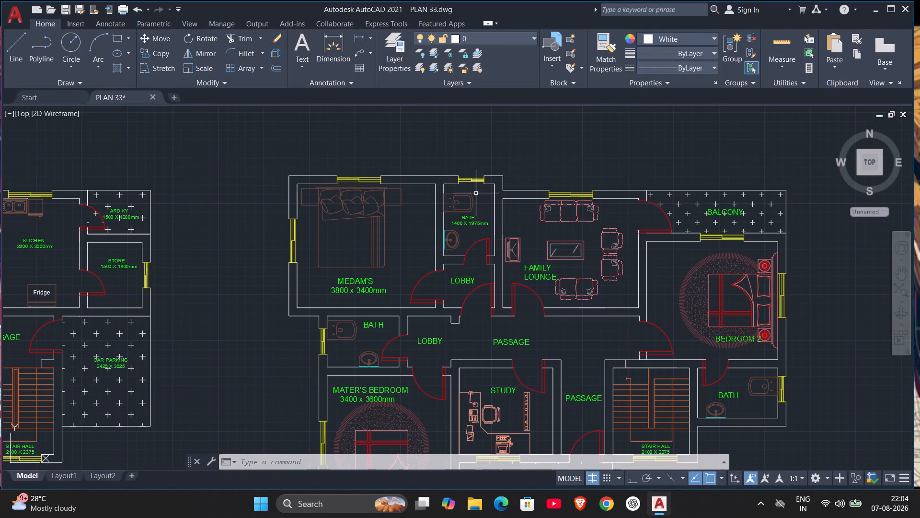
{"action": "scroll", "coordinate": [476, 193], "scroll_direction": "up", "scroll_amount": 3}
{"action": "scroll", "coordinate": [476, 193], "scroll_direction": "down", "scroll_amount": 2}
{"action": "scroll", "coordinate": [476, 193], "scroll_direction": "up", "scroll_amount": 1}
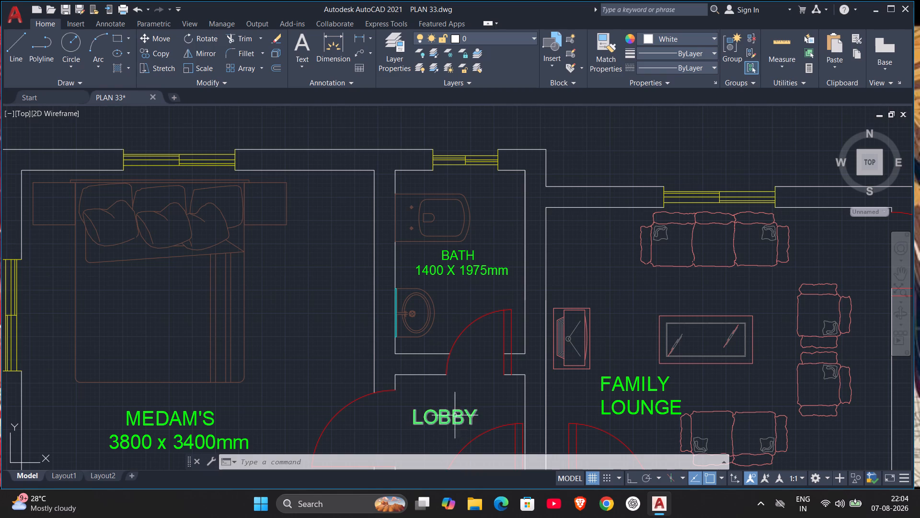
{"action": "scroll", "coordinate": [466, 406], "scroll_direction": "down", "scroll_amount": 1}
{"action": "scroll", "coordinate": [454, 352], "scroll_direction": "down", "scroll_amount": 1}
{"action": "middle_click_drag", "start_coordinate": [454, 352], "coordinate": [453, 348]}
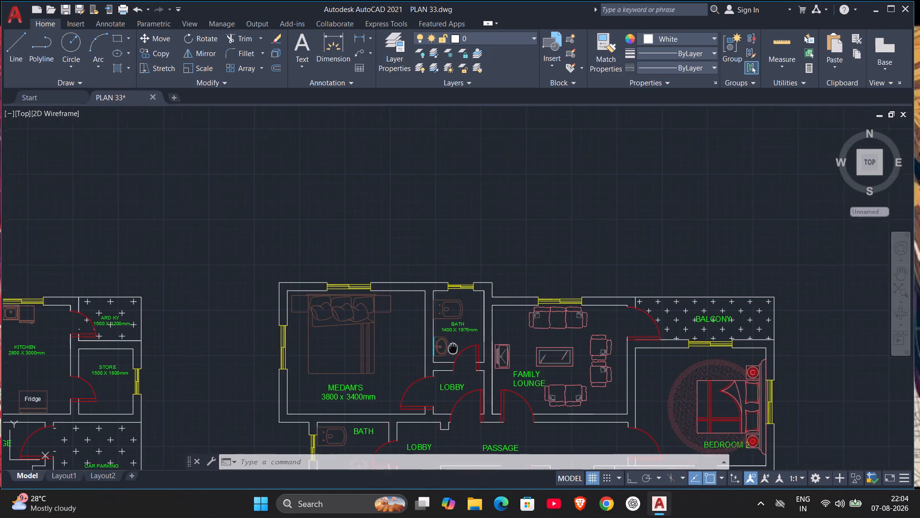
{"action": "middle_click_drag", "start_coordinate": [453, 348], "coordinate": [503, 165]}
{"action": "scroll", "coordinate": [492, 171], "scroll_direction": "down", "scroll_amount": 1}
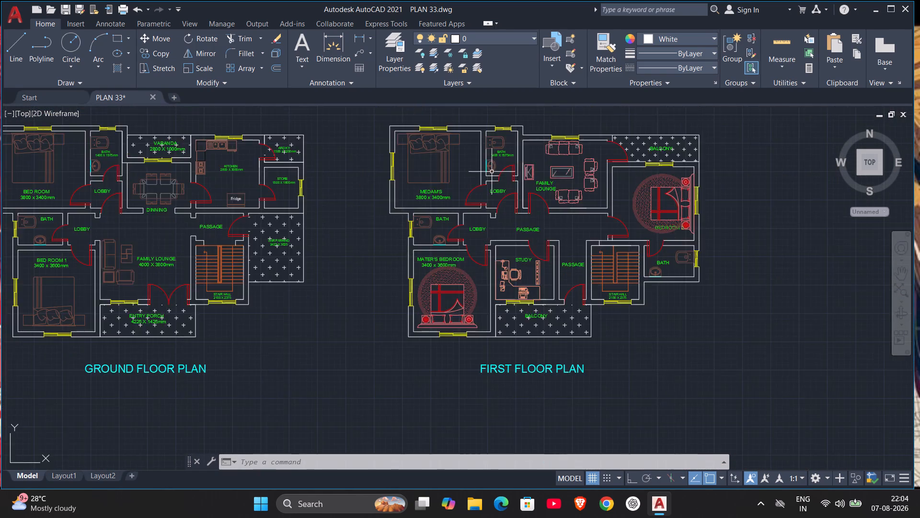
{"action": "scroll", "coordinate": [492, 172], "scroll_direction": "down", "scroll_amount": 1}
{"action": "middle_click_drag", "start_coordinate": [492, 178], "coordinate": [480, 228]}
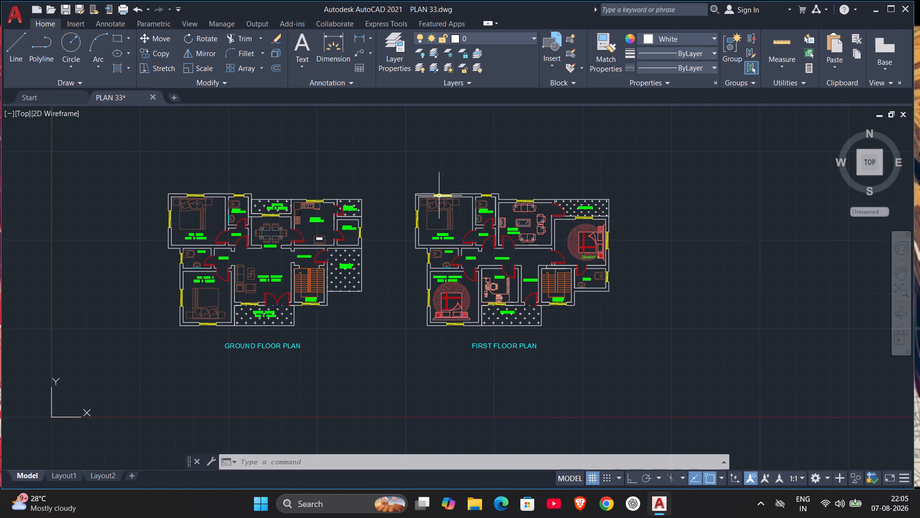
{"action": "scroll", "coordinate": [486, 214], "scroll_direction": "up", "scroll_amount": 4}
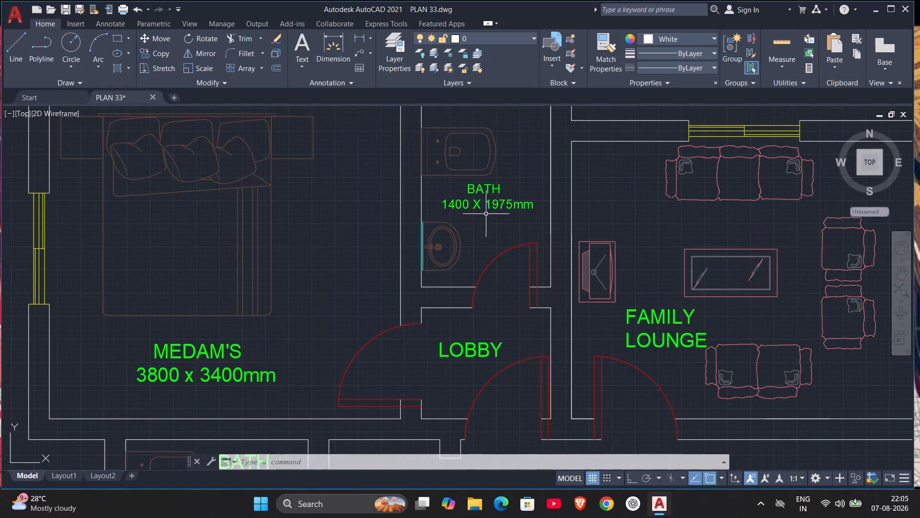
{"action": "scroll", "coordinate": [490, 207], "scroll_direction": "down", "scroll_amount": 1}
{"action": "scroll", "coordinate": [539, 123], "scroll_direction": "up", "scroll_amount": 1}
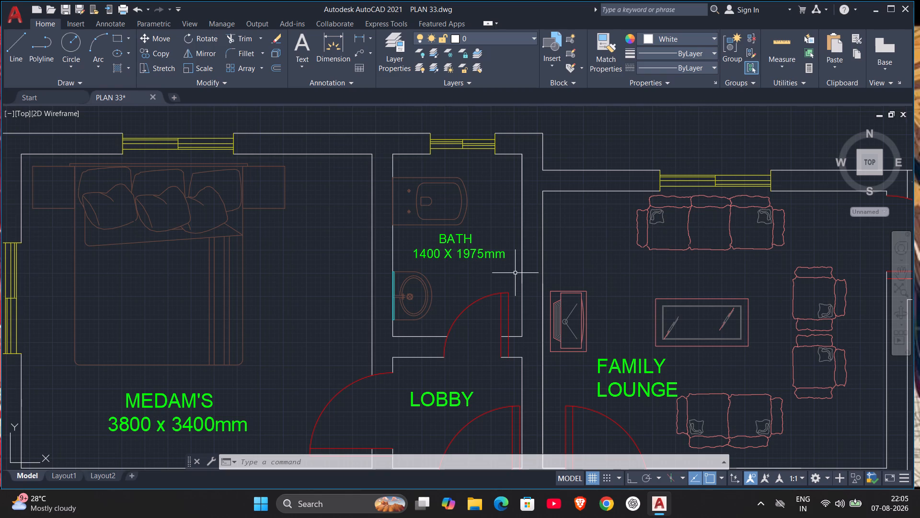
{"action": "scroll", "coordinate": [518, 295], "scroll_direction": "down", "scroll_amount": 2}
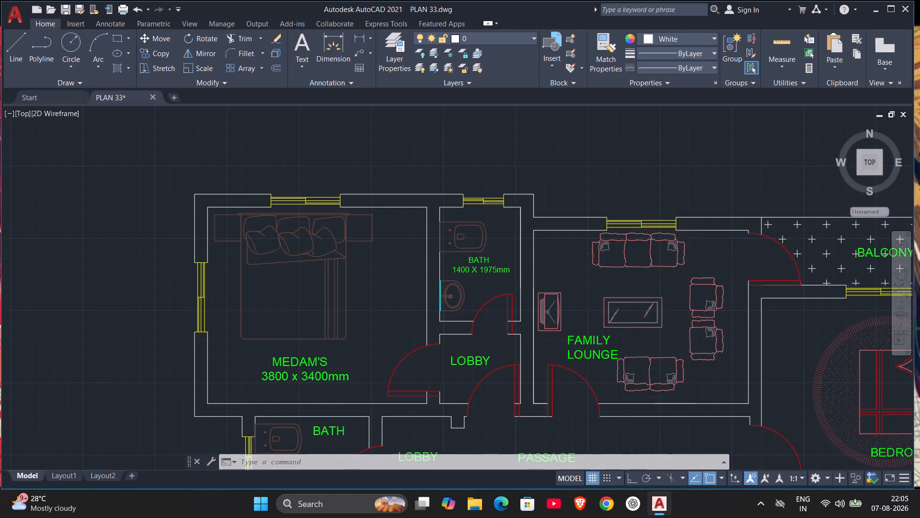
{"action": "scroll", "coordinate": [517, 296], "scroll_direction": "up", "scroll_amount": 1}
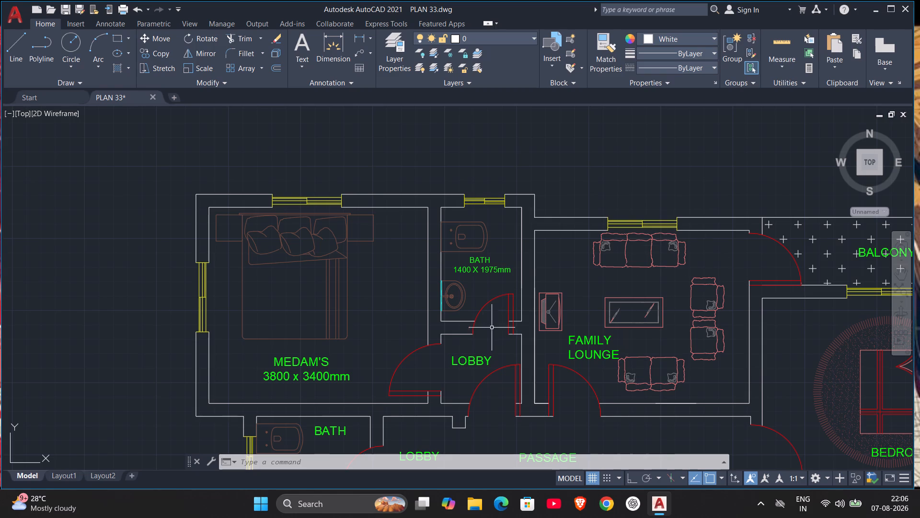
Review the ground and first floor plans side by side, comparing their room layouts, labels and bath fixtures.
{"action": "scroll", "coordinate": [633, 318], "scroll_direction": "down", "scroll_amount": 3}
{"action": "middle_click_drag", "start_coordinate": [621, 327], "coordinate": [360, 196]}
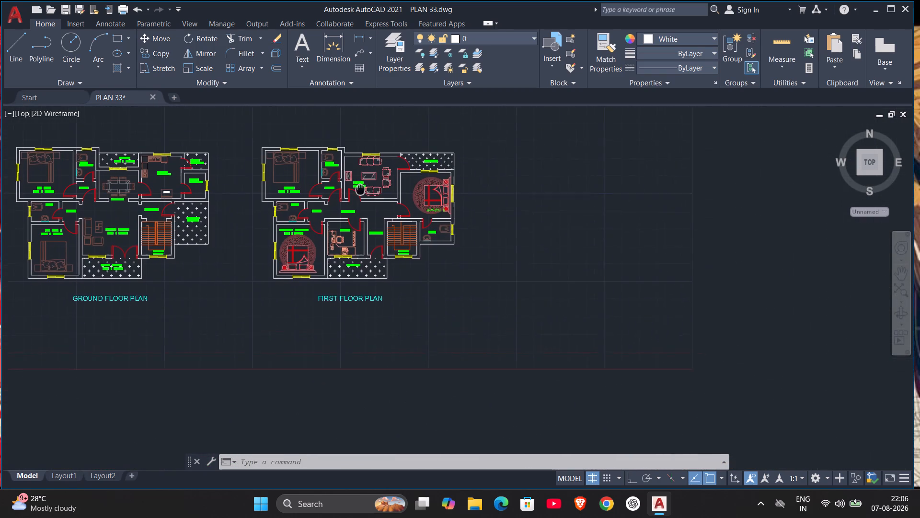
{"action": "middle_click_drag", "start_coordinate": [360, 196], "coordinate": [521, 270]}
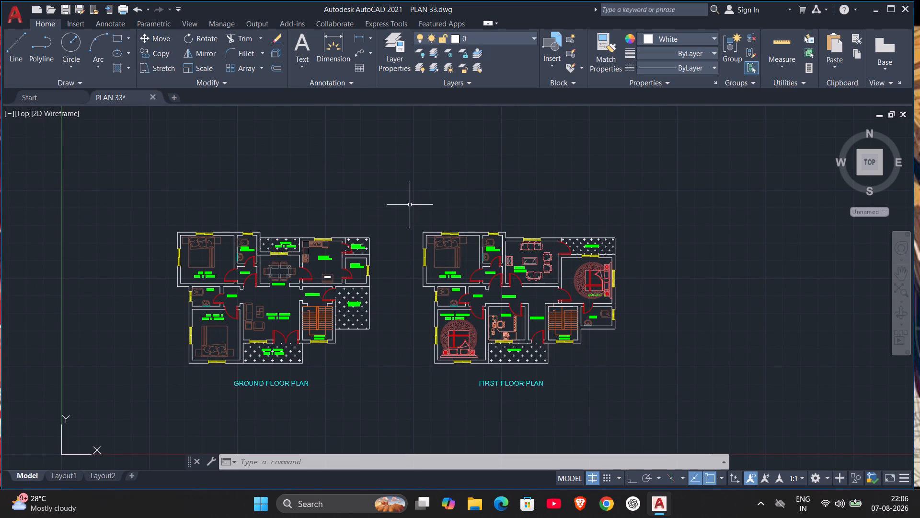
{"action": "scroll", "coordinate": [409, 203], "scroll_direction": "up", "scroll_amount": 1}
{"action": "middle_click_drag", "start_coordinate": [408, 203], "coordinate": [421, 128]}
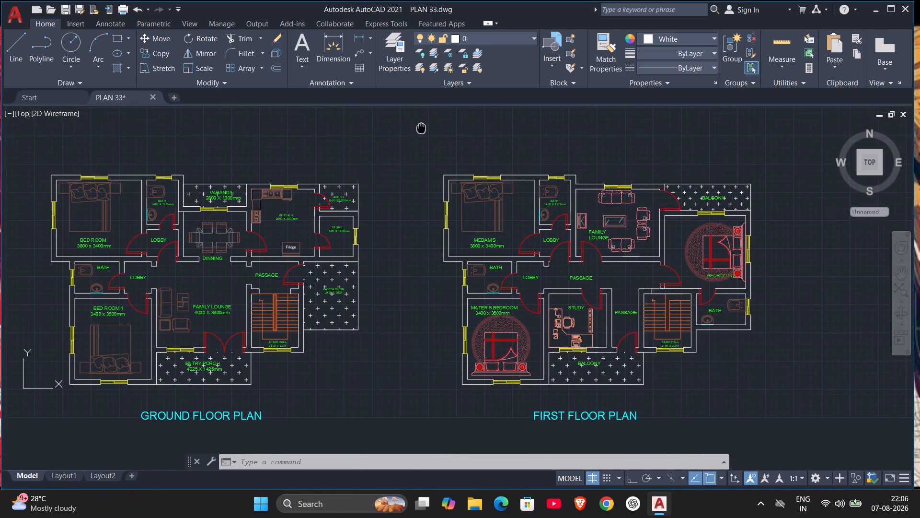
{"action": "middle_click_drag", "start_coordinate": [421, 128], "coordinate": [442, 128]}
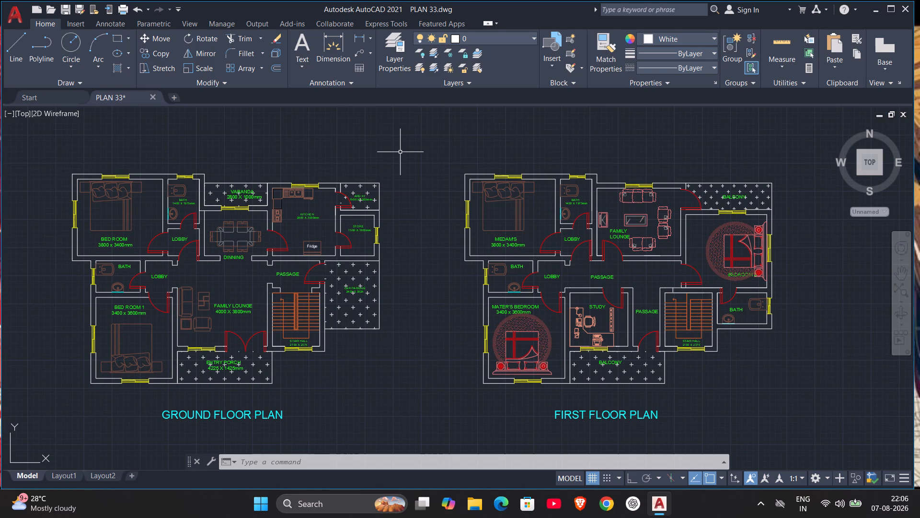
{"action": "scroll", "coordinate": [451, 257], "scroll_direction": "down", "scroll_amount": 2}
{"action": "scroll", "coordinate": [487, 283], "scroll_direction": "up", "scroll_amount": 2}
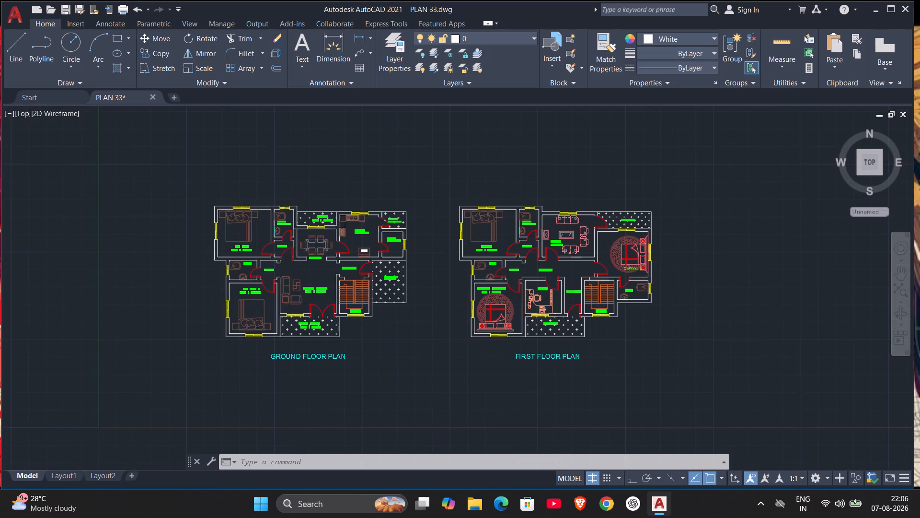
{"action": "scroll", "coordinate": [472, 290], "scroll_direction": "down", "scroll_amount": 1}
{"action": "middle_click_drag", "start_coordinate": [456, 291], "coordinate": [480, 303]}
{"action": "scroll", "coordinate": [471, 292], "scroll_direction": "up", "scroll_amount": 1}
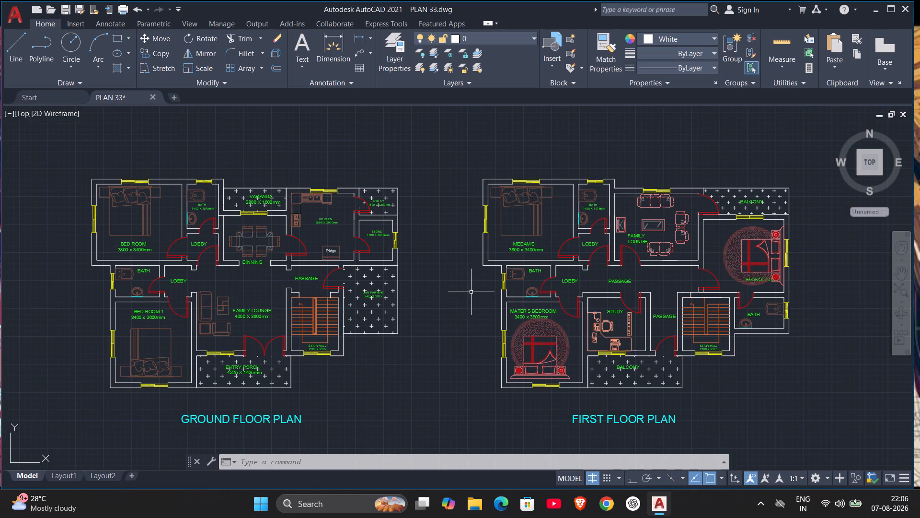
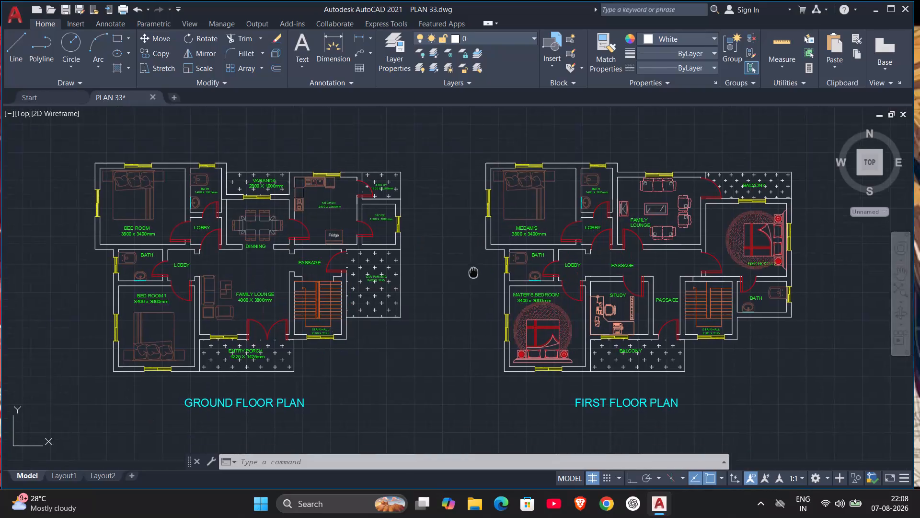
Move the UCS origin diagonally away from the floor plans, farther below and to the left of the ground floor plan.
{"action": "scroll", "coordinate": [479, 221], "scroll_direction": "down", "scroll_amount": 2}
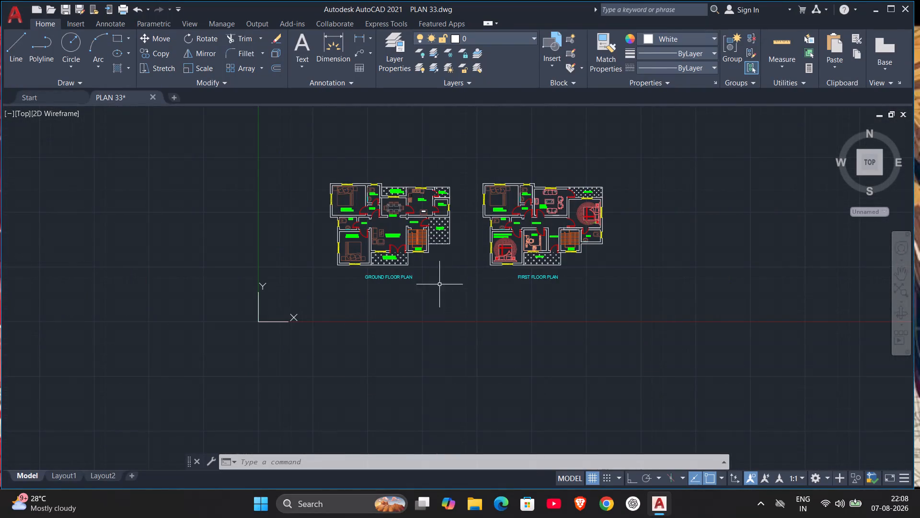
{"action": "middle_click_drag", "start_coordinate": [438, 286], "coordinate": [444, 261]}
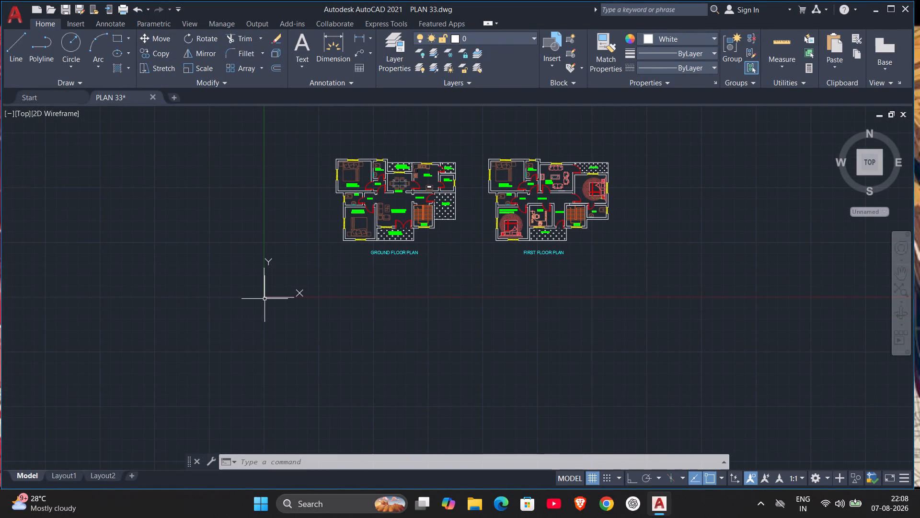
{"action": "left_click", "coordinate": [264, 295]}
{"action": "left_click_drag", "start_coordinate": [264, 294], "coordinate": [130, 388]}
{"action": "left_click_drag", "start_coordinate": [264, 297], "coordinate": [204, 340]}
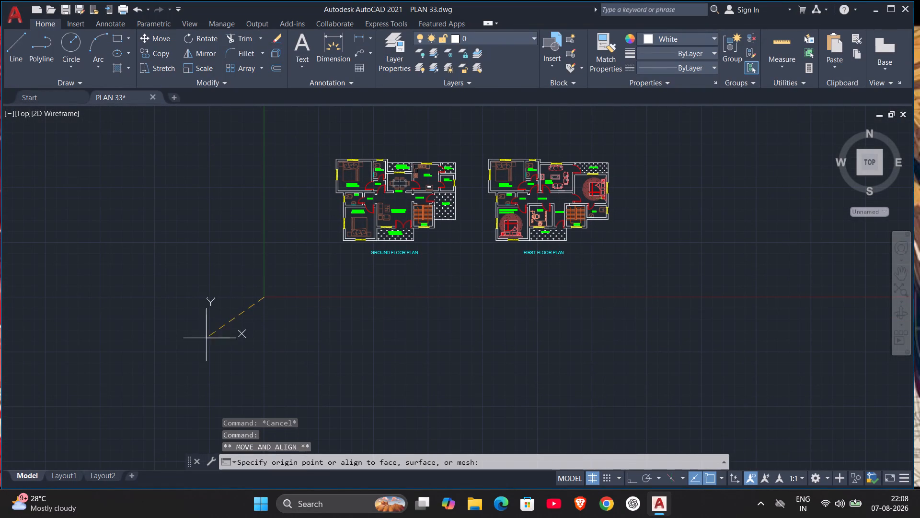
{"action": "left_click_drag", "start_coordinate": [204, 340], "coordinate": [127, 400]}
{"action": "left_click", "coordinate": [113, 387]}
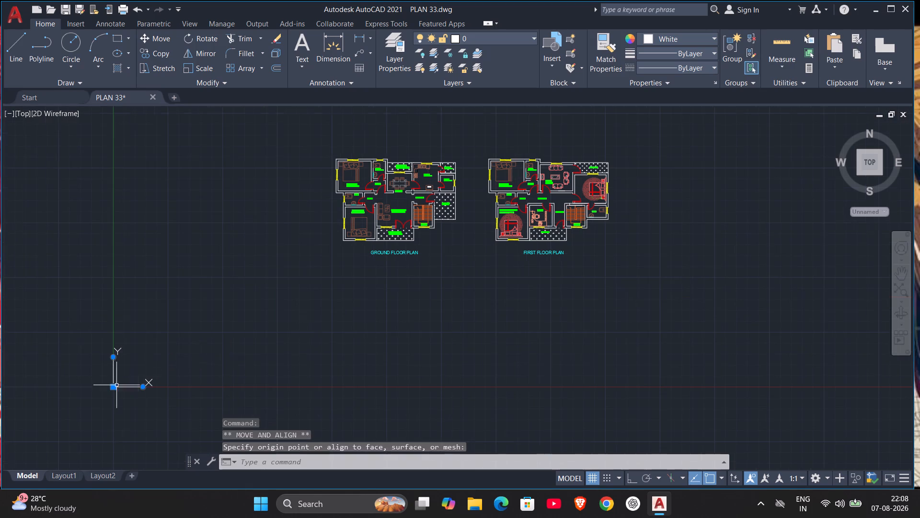
{"action": "scroll", "coordinate": [442, 279], "scroll_direction": "up", "scroll_amount": 1}
{"action": "middle_click_drag", "start_coordinate": [443, 279], "coordinate": [422, 359]}
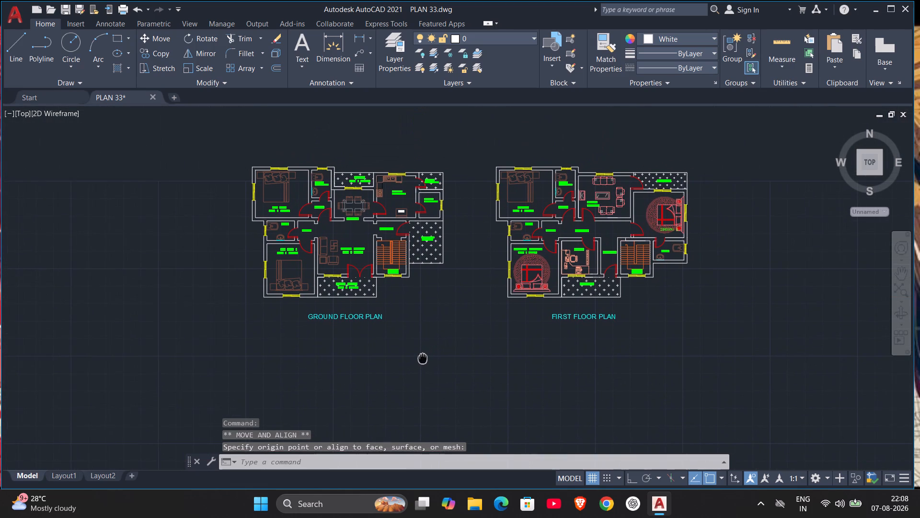
{"action": "middle_click_drag", "start_coordinate": [422, 359], "coordinate": [419, 361]}
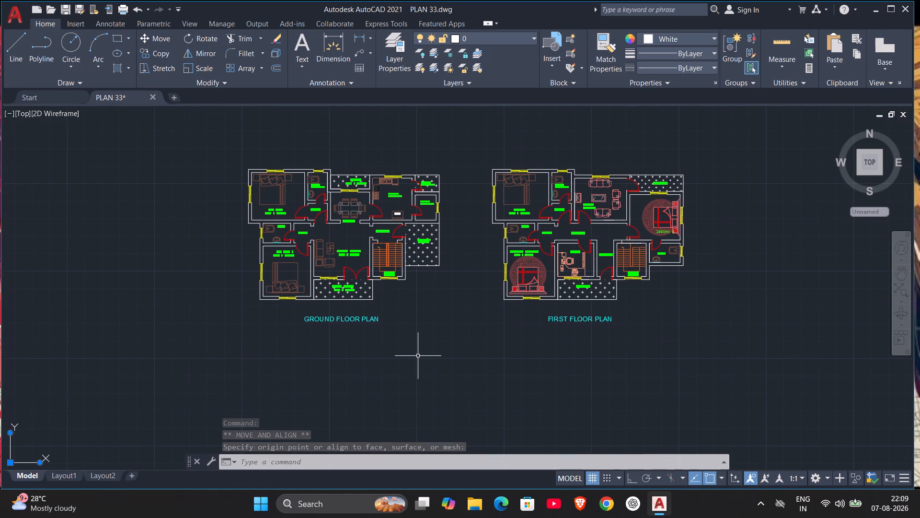
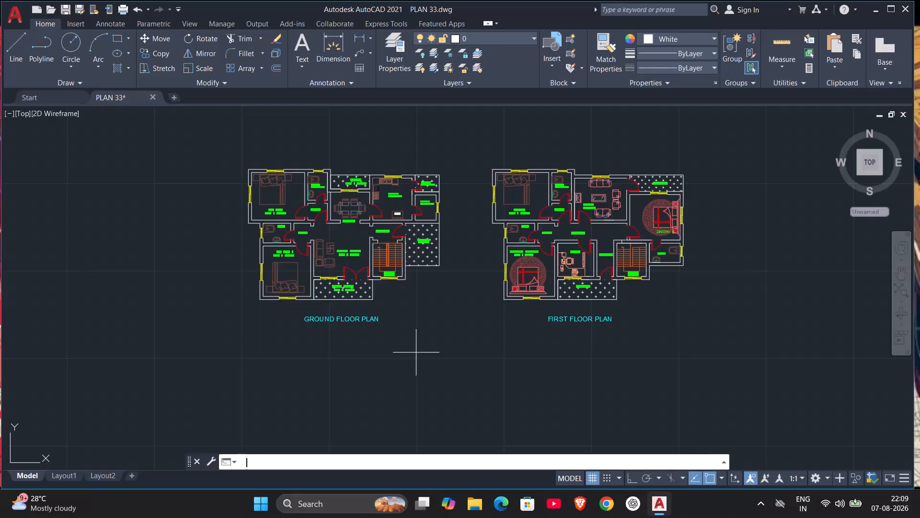
Place vertical construction lines through the ground floor's two stepped west outer corners and both edges of Bed Room 1's south window.
{"action": "key", "text": "v"}
{"action": "key", "text": "Return"}
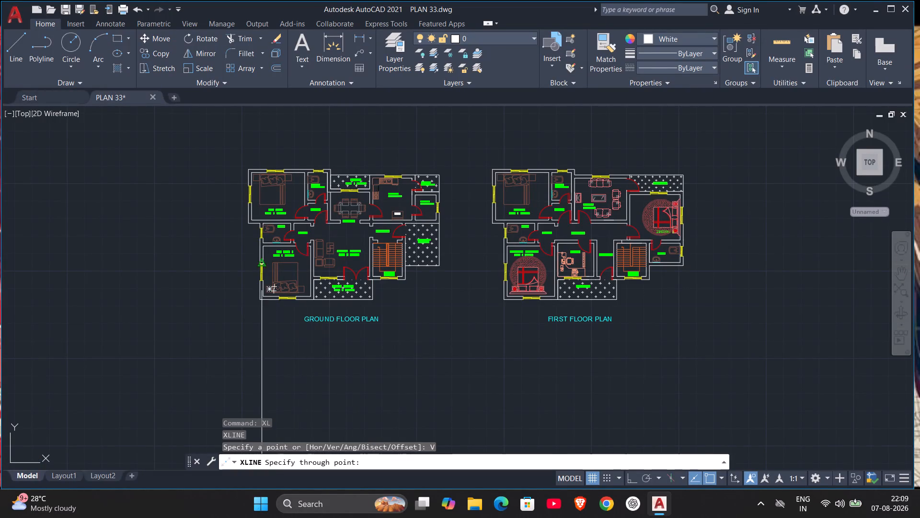
{"action": "scroll", "coordinate": [247, 231], "scroll_direction": "up", "scroll_amount": 2}
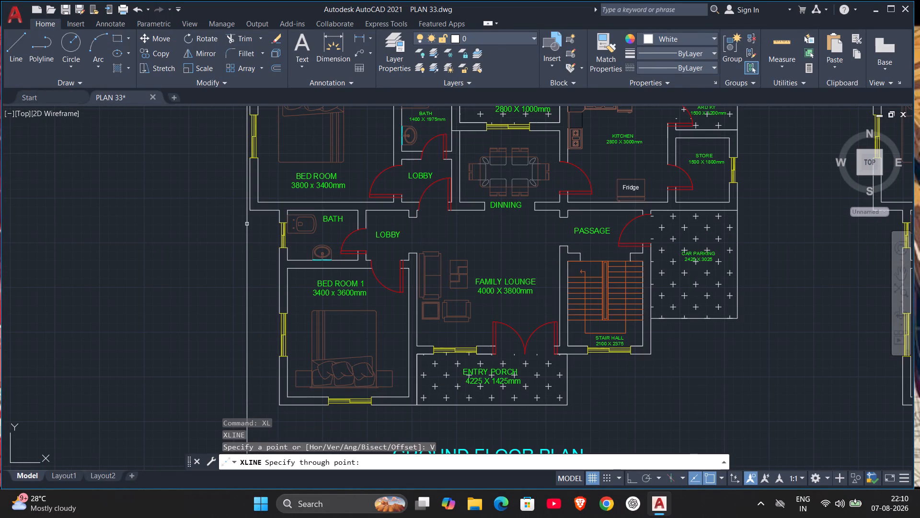
{"action": "scroll", "coordinate": [252, 202], "scroll_direction": "up", "scroll_amount": 3}
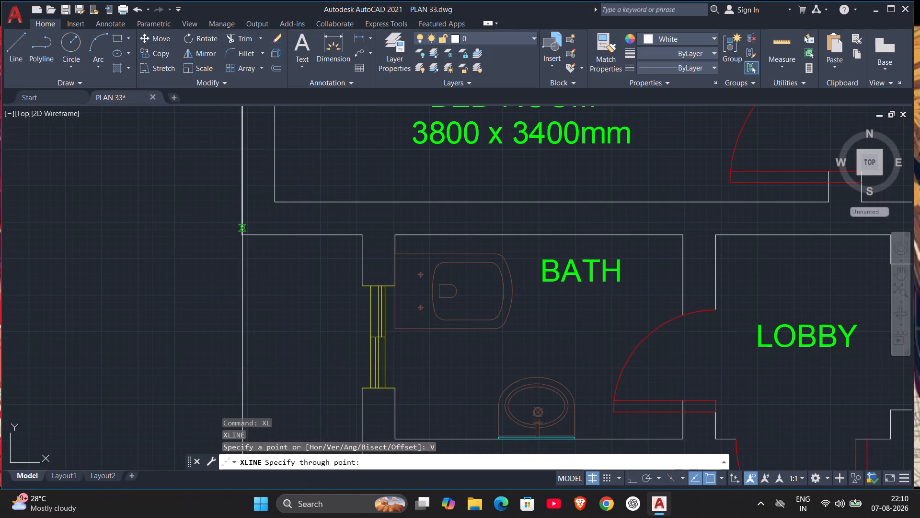
{"action": "left_click", "coordinate": [241, 236]}
{"action": "scroll", "coordinate": [325, 275], "scroll_direction": "down", "scroll_amount": 3}
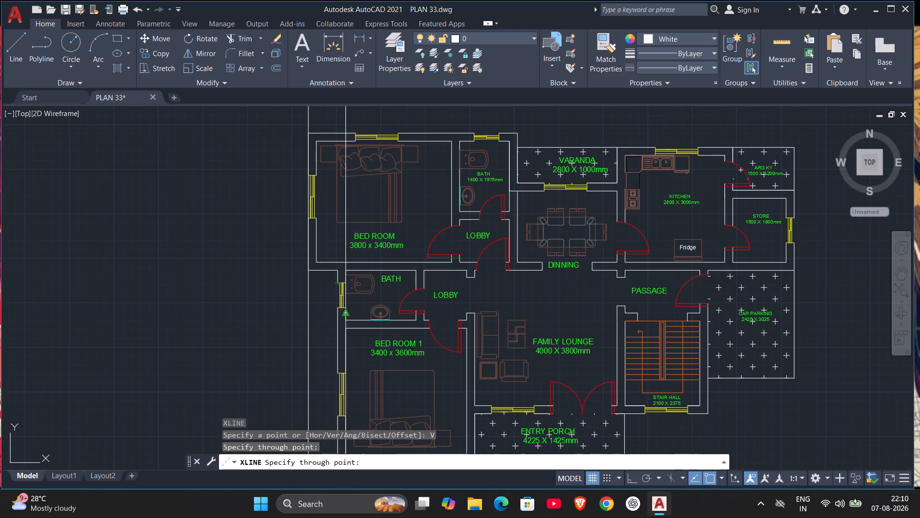
{"action": "middle_click_drag", "start_coordinate": [343, 316], "coordinate": [345, 179]}
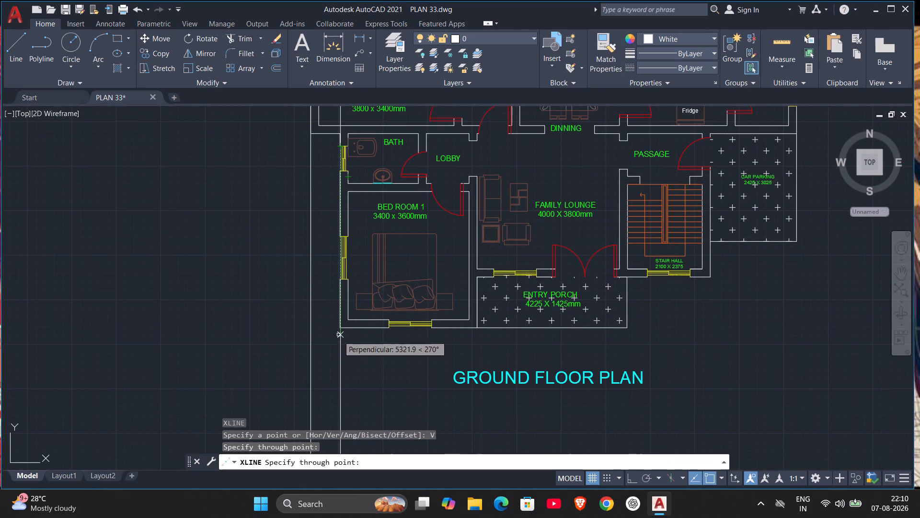
{"action": "scroll", "coordinate": [338, 334], "scroll_direction": "up", "scroll_amount": 3}
{"action": "left_click", "coordinate": [342, 309]}
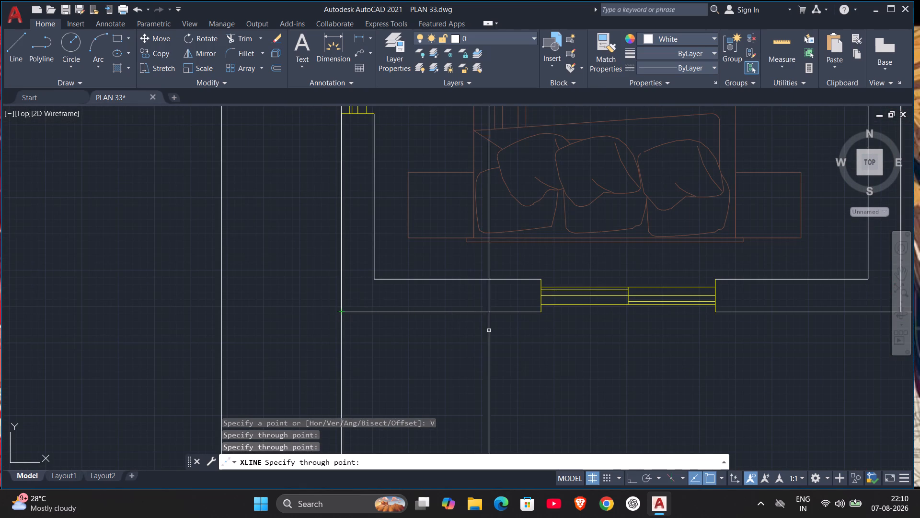
{"action": "left_click", "coordinate": [539, 312]}
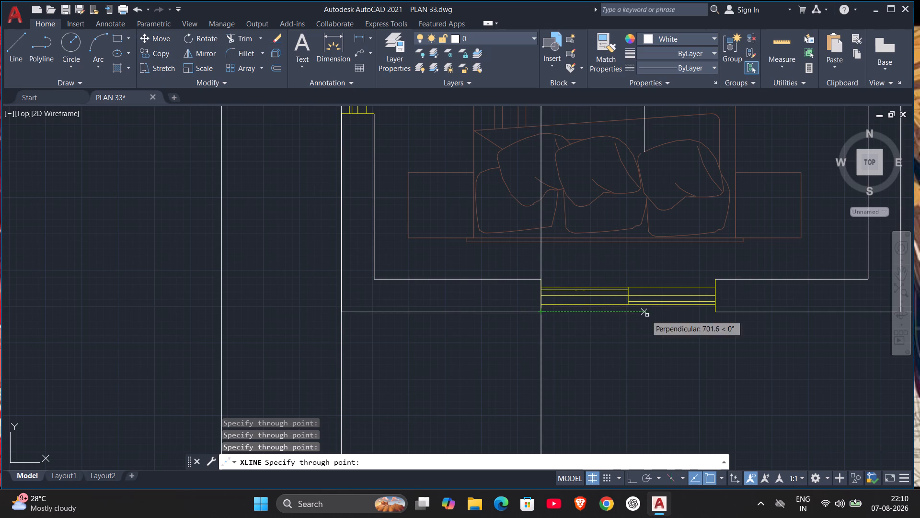
{"action": "left_click", "coordinate": [719, 311]}
Add vertical construction lines at the Bed Room 1–Entry Porch corner, Family Lounge window edges, and the entrance double door's jambs and centre.
{"action": "scroll", "coordinate": [750, 315], "scroll_direction": "down", "scroll_amount": 3}
{"action": "middle_click_drag", "start_coordinate": [750, 315], "coordinate": [539, 318]}
{"action": "scroll", "coordinate": [568, 322], "scroll_direction": "up", "scroll_amount": 3}
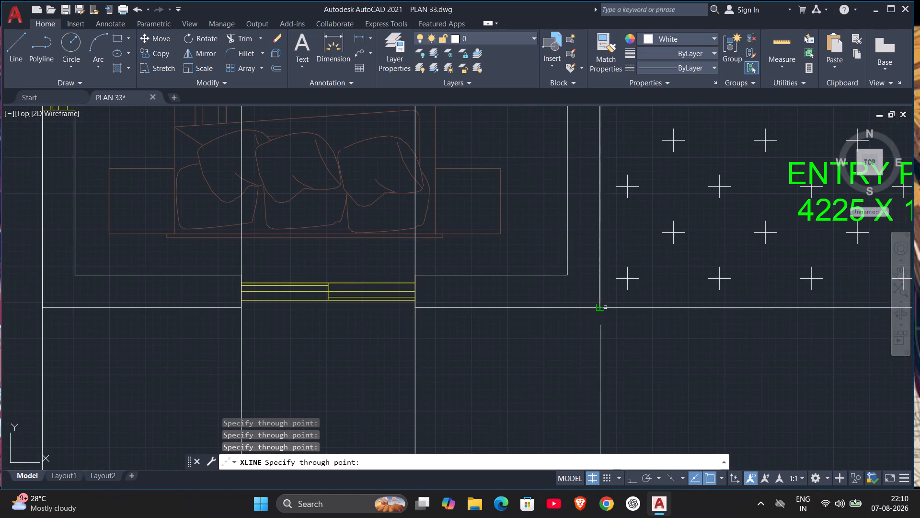
{"action": "left_click", "coordinate": [600, 306]}
{"action": "scroll", "coordinate": [677, 330], "scroll_direction": "down", "scroll_amount": 1}
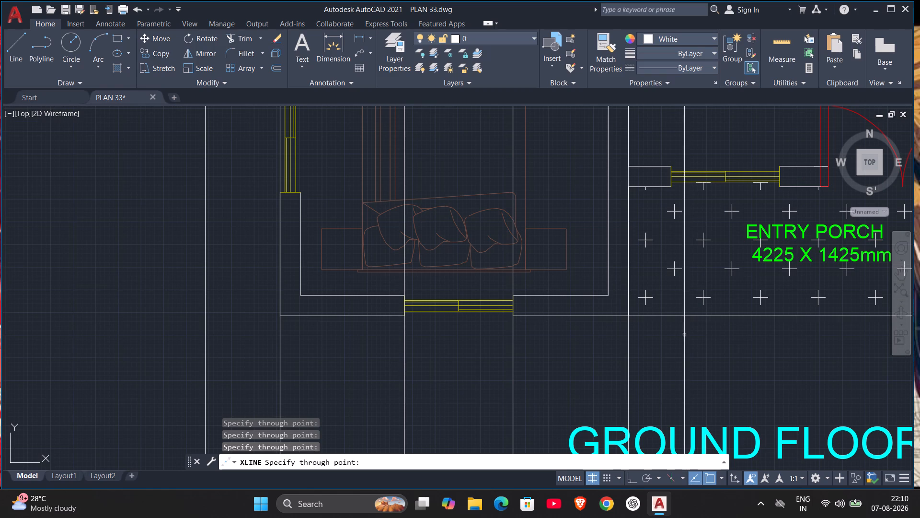
{"action": "middle_click_drag", "start_coordinate": [692, 339], "coordinate": [463, 318]}
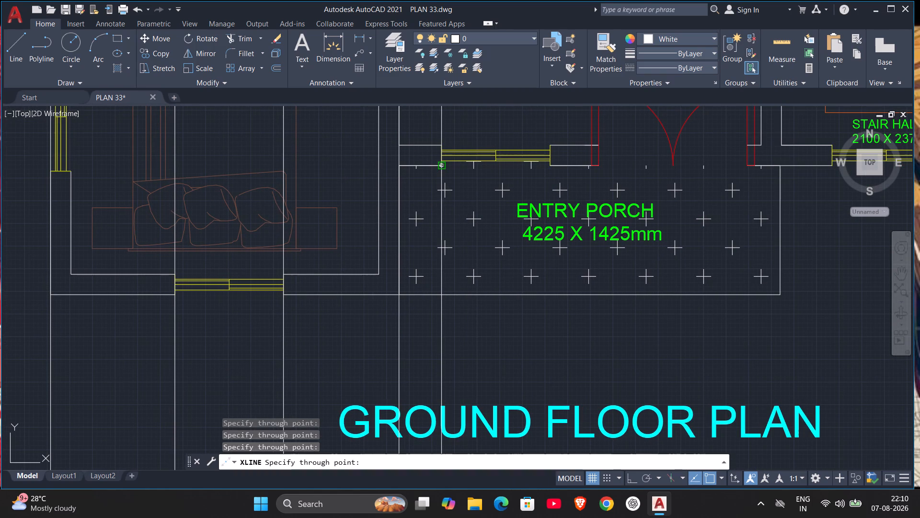
{"action": "left_click", "coordinate": [441, 168]}
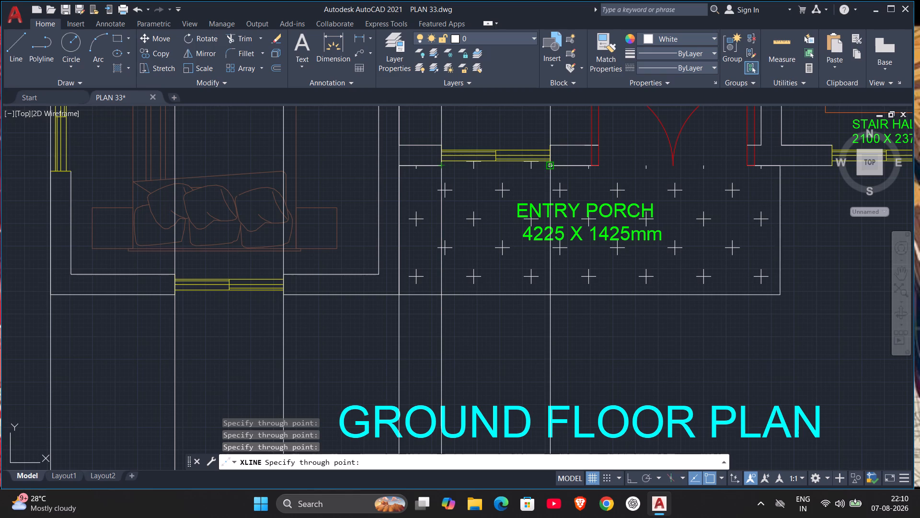
{"action": "left_click", "coordinate": [549, 167]}
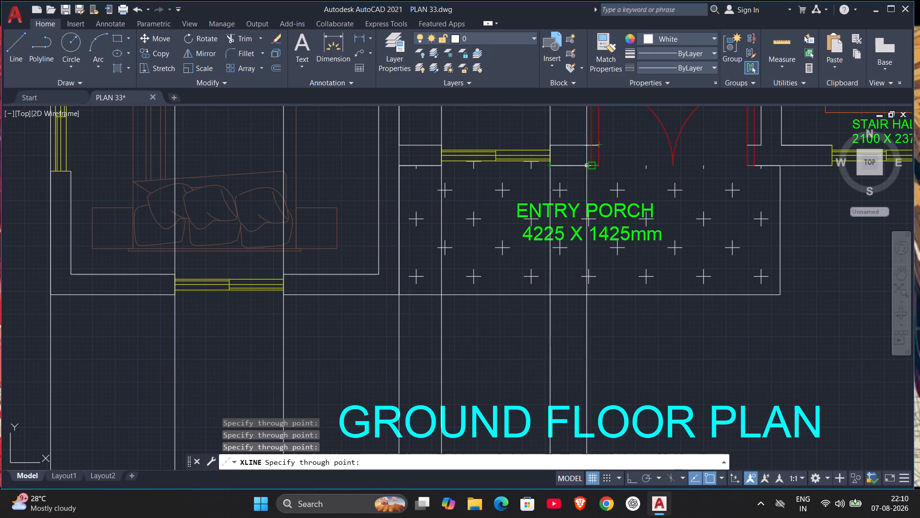
{"action": "left_click", "coordinate": [590, 165]}
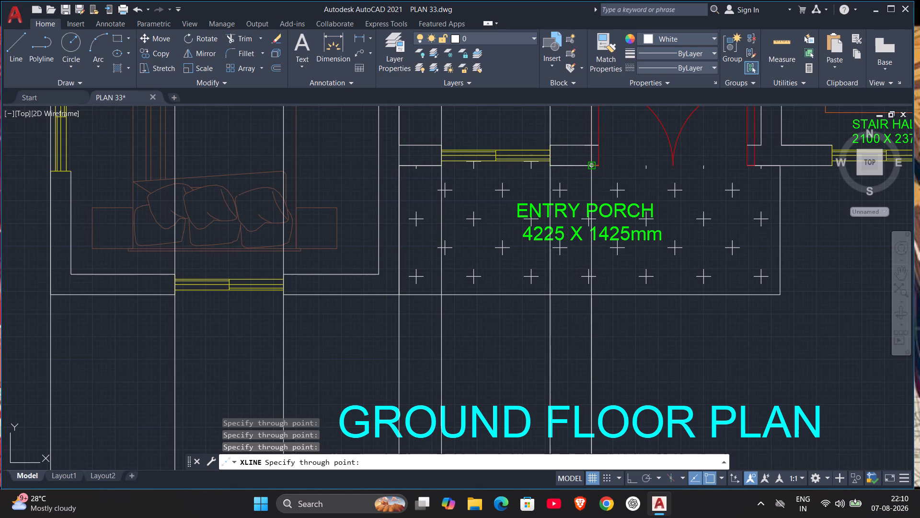
{"action": "left_click", "coordinate": [672, 163]}
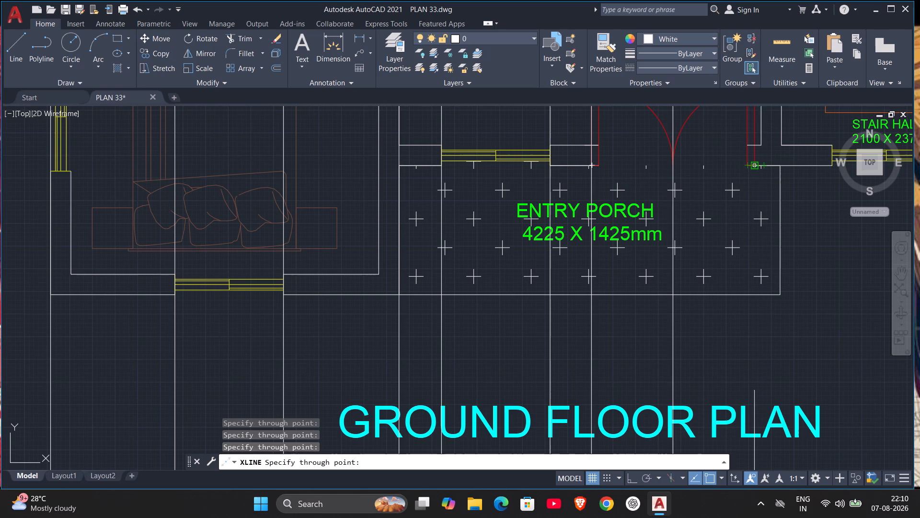
{"action": "left_click", "coordinate": [758, 165]}
Add vertical construction lines at both Stair Hall window edges, the Stair Hall's outer corner and the Car Parking's outer corner.
{"action": "middle_click_drag", "start_coordinate": [796, 184], "coordinate": [688, 214]}
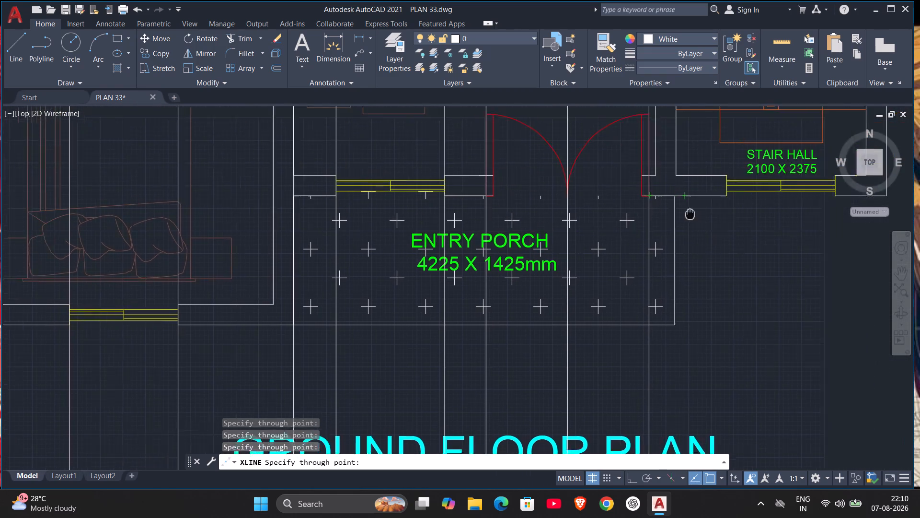
{"action": "middle_click_drag", "start_coordinate": [688, 214], "coordinate": [651, 223]}
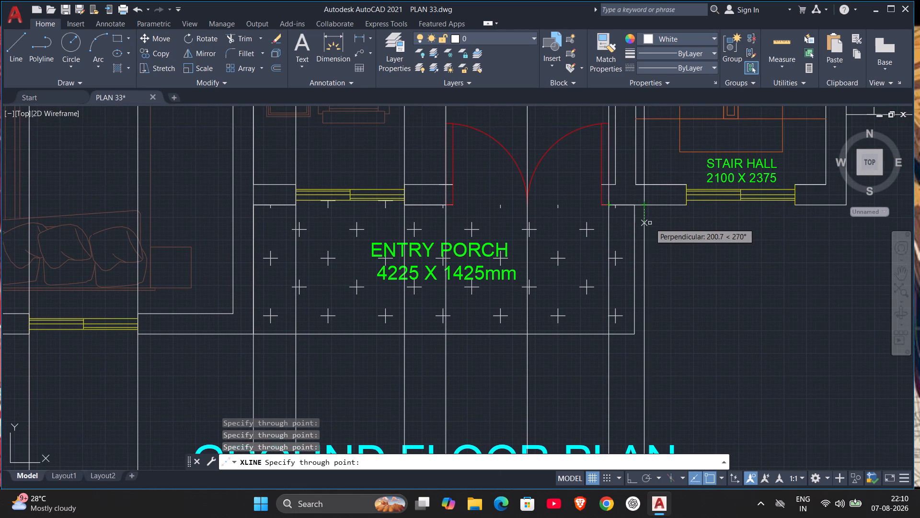
{"action": "left_click", "coordinate": [689, 204]}
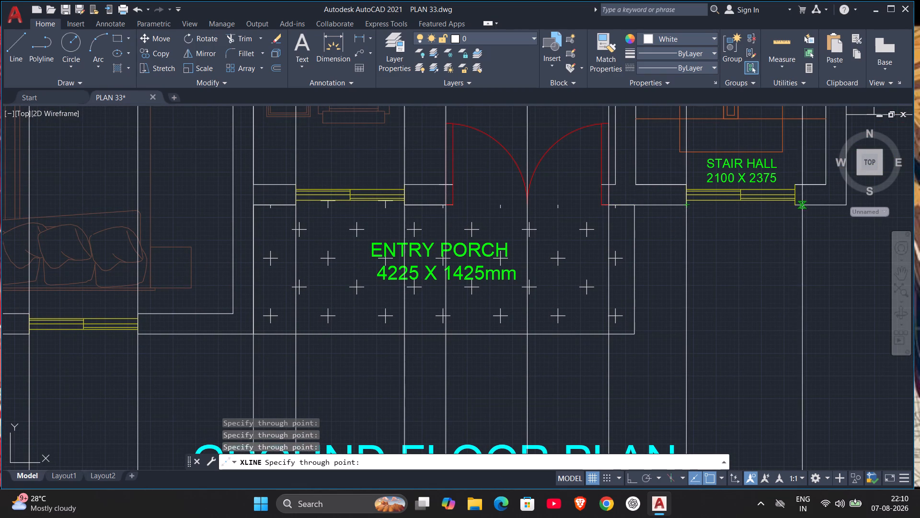
{"action": "left_click", "coordinate": [794, 206]}
{"action": "middle_click_drag", "start_coordinate": [789, 235], "coordinate": [577, 273]}
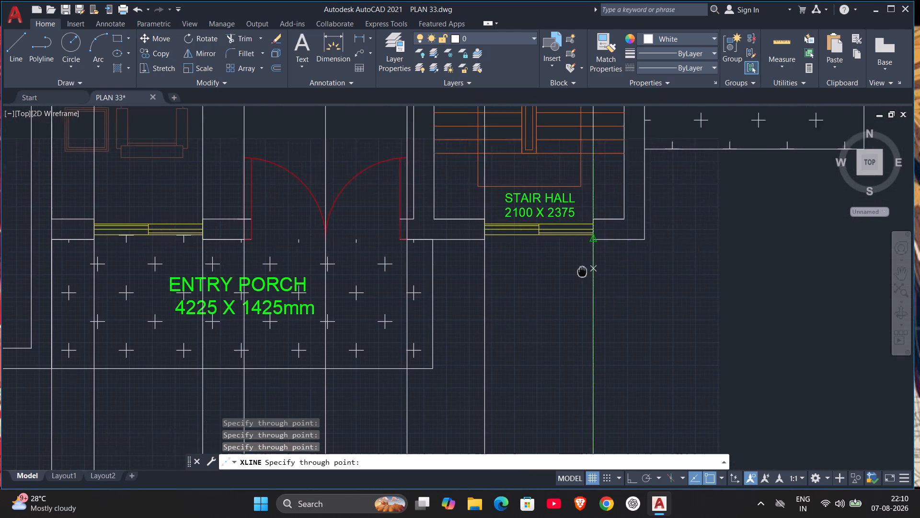
{"action": "middle_click_drag", "start_coordinate": [577, 273], "coordinate": [550, 280]}
{"action": "left_click", "coordinate": [606, 247]}
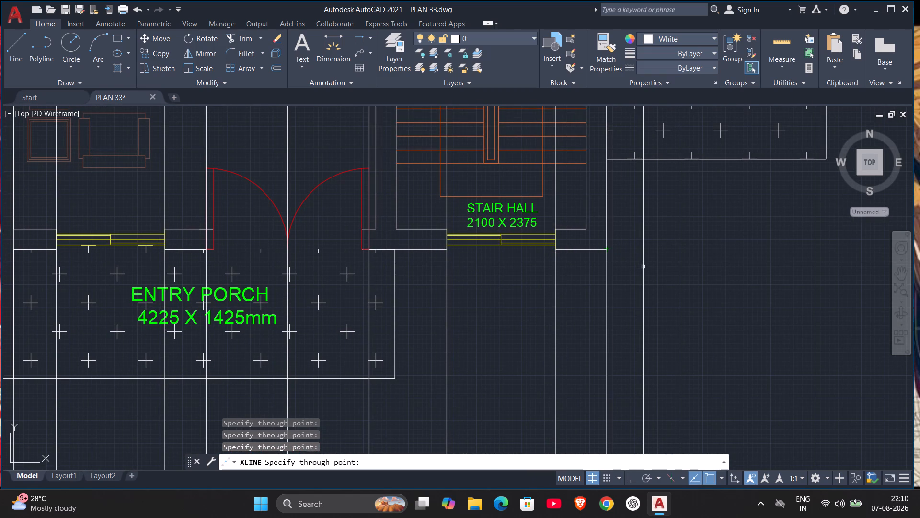
{"action": "scroll", "coordinate": [666, 259], "scroll_direction": "down", "scroll_amount": 1}
{"action": "middle_click_drag", "start_coordinate": [671, 251], "coordinate": [655, 304]}
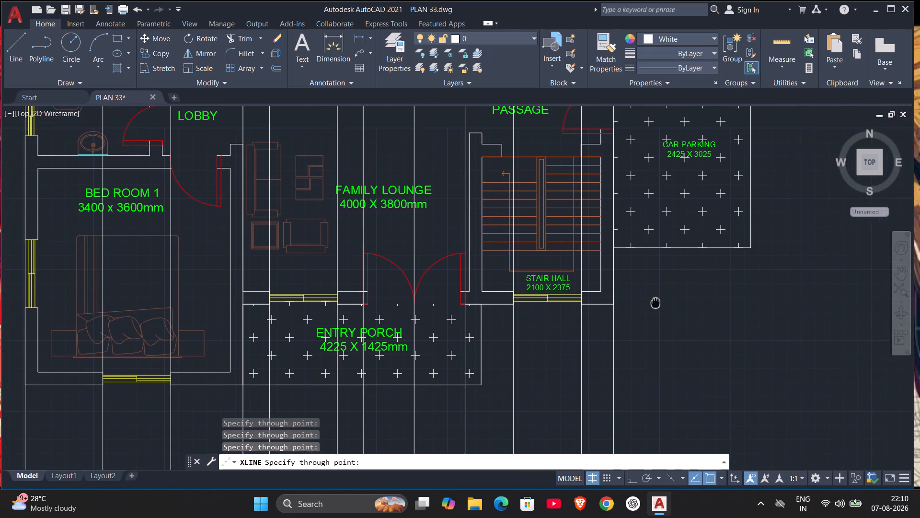
{"action": "middle_click_drag", "start_coordinate": [655, 304], "coordinate": [640, 333]}
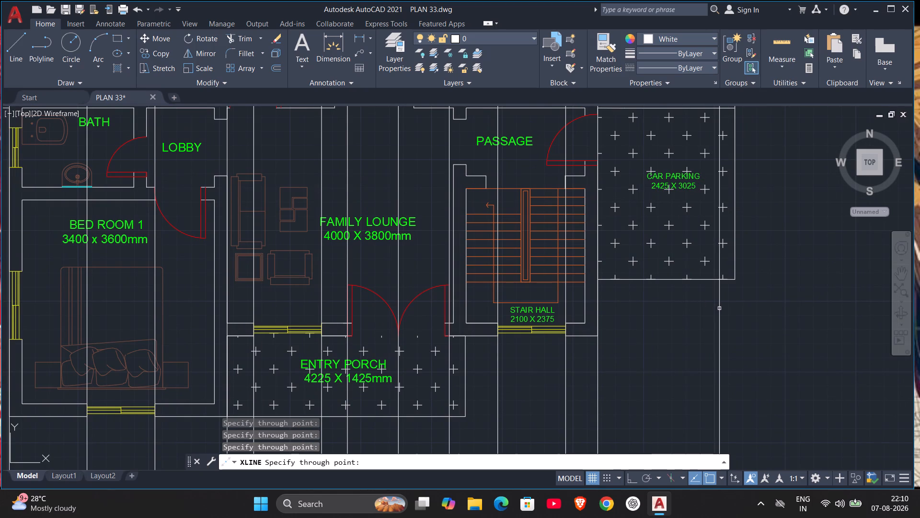
{"action": "left_click", "coordinate": [736, 280]}
{"action": "scroll", "coordinate": [777, 281], "scroll_direction": "down", "scroll_amount": 1}
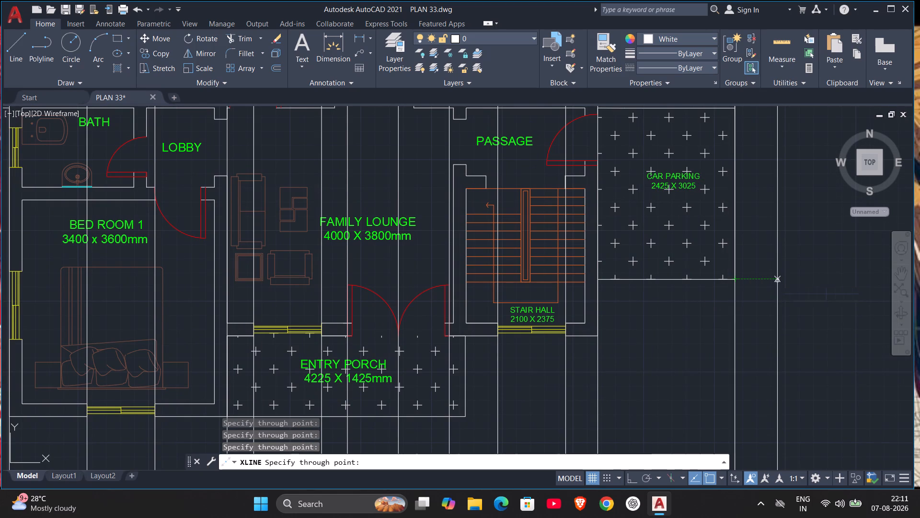
{"action": "scroll", "coordinate": [772, 284], "scroll_direction": "down", "scroll_amount": 2}
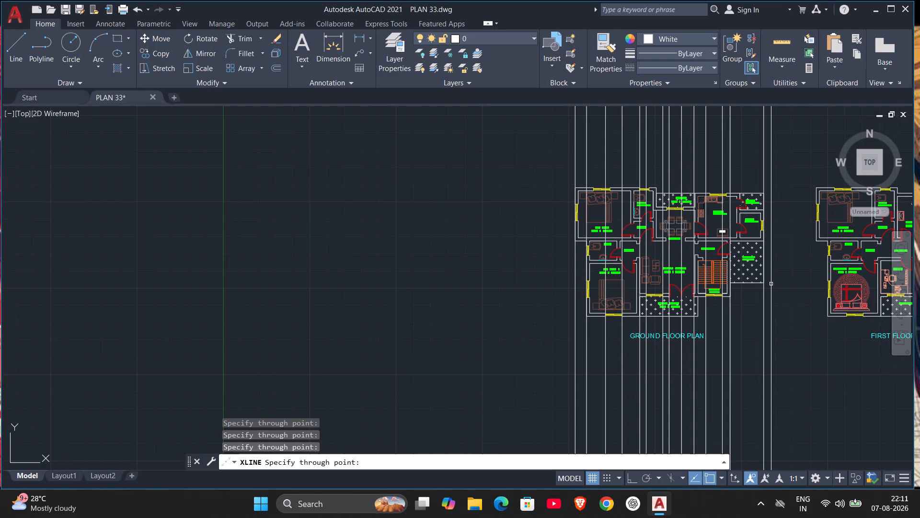
{"action": "key", "text": "Escape"}
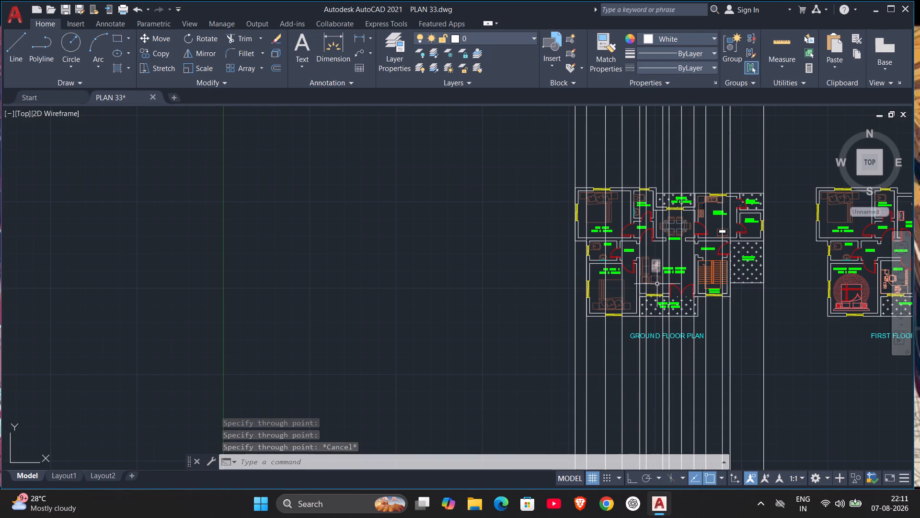
With Ortho on, draw a horizontal line below the Ground Floor Plan title, crossing all the vertical construction lines.
{"action": "middle_click_drag", "start_coordinate": [676, 358], "coordinate": [670, 341]}
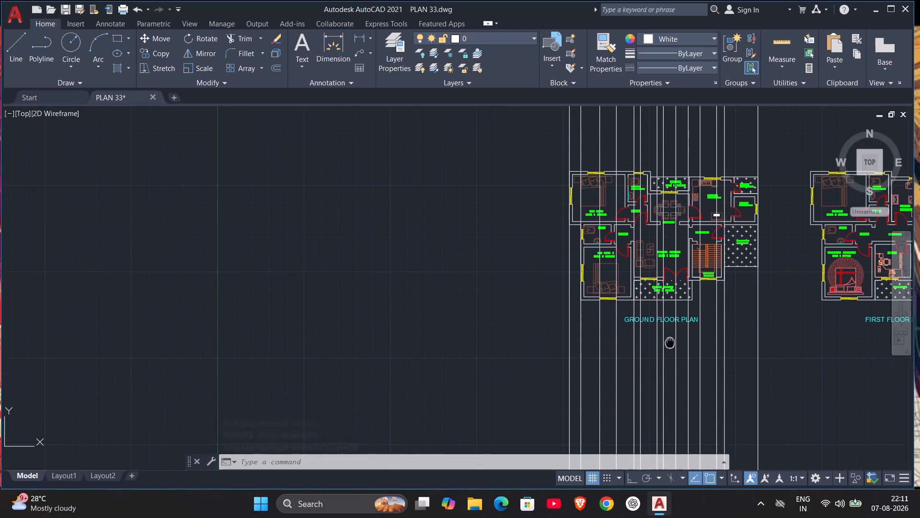
{"action": "middle_click_drag", "start_coordinate": [670, 341], "coordinate": [667, 326]}
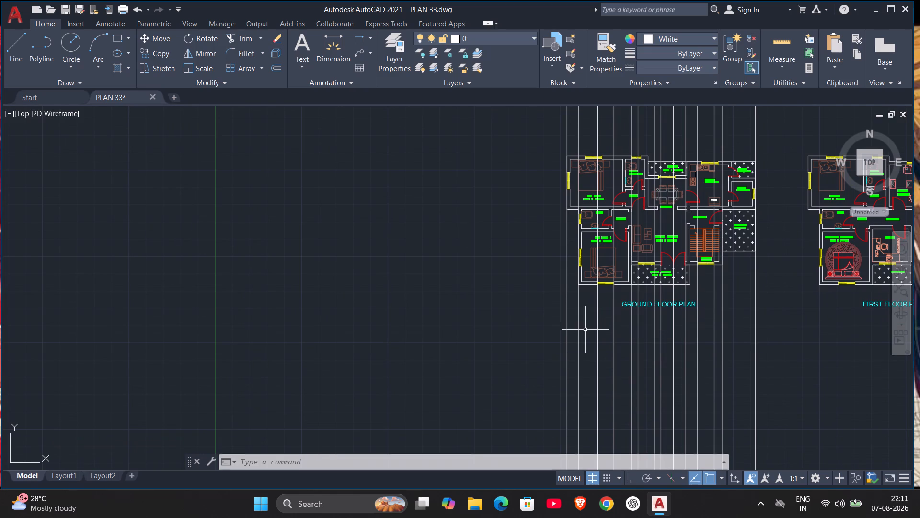
{"action": "middle_click_drag", "start_coordinate": [541, 306], "coordinate": [324, 331]}
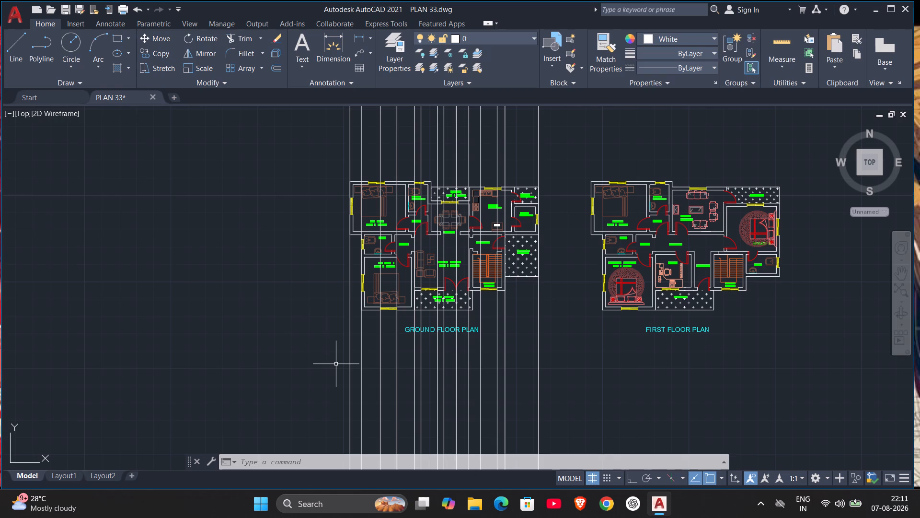
{"action": "key", "text": "l"}
{"action": "key", "text": "Return"}
{"action": "left_click", "coordinate": [319, 376]}
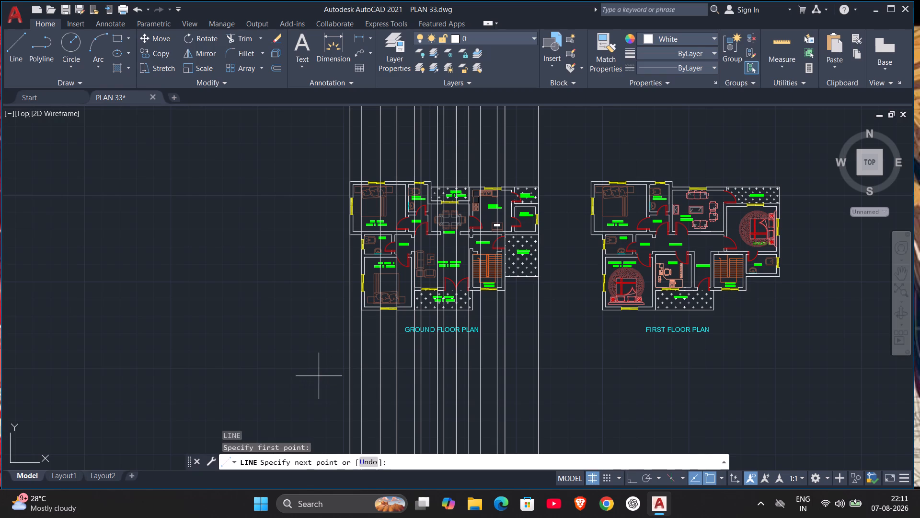
{"action": "key", "text": "F8"}
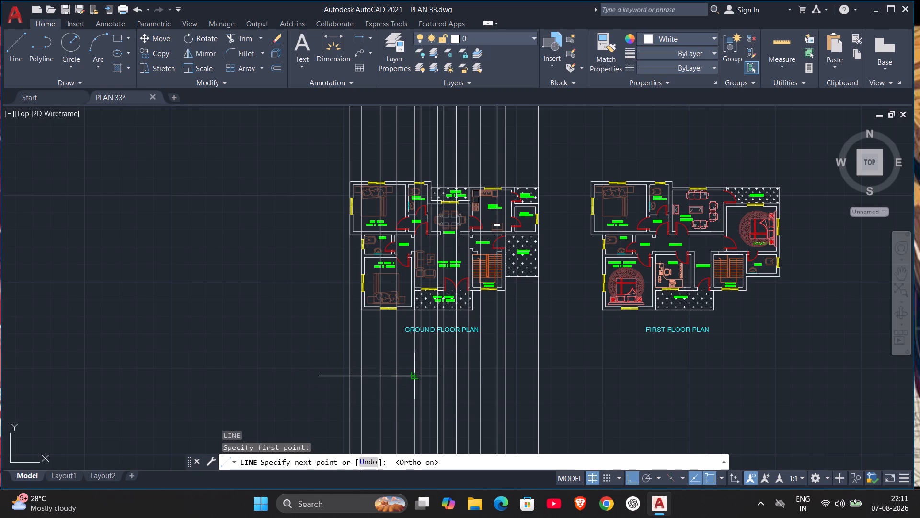
{"action": "left_click", "coordinate": [577, 377]}
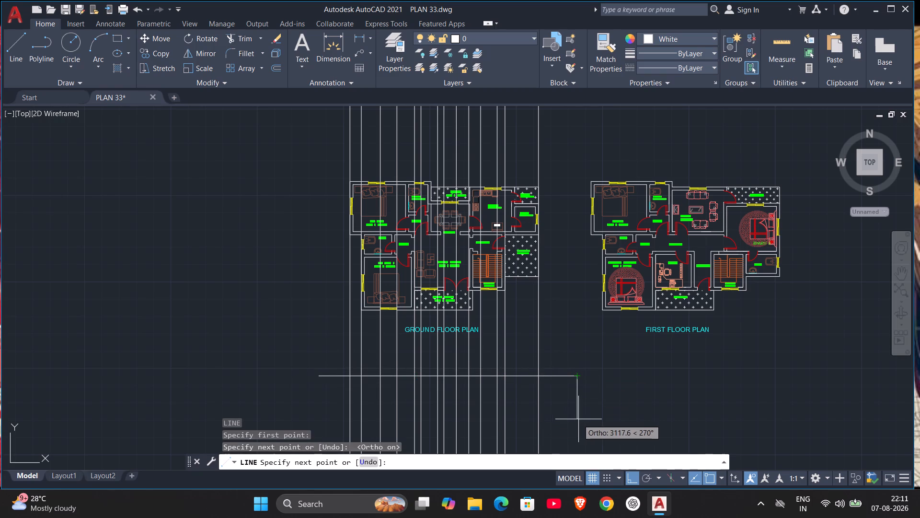
{"action": "key", "text": "Escape"}
Offset the horizontal line below the ground floor plan upward by 450.
{"action": "middle_click_drag", "start_coordinate": [578, 419], "coordinate": [576, 380]}
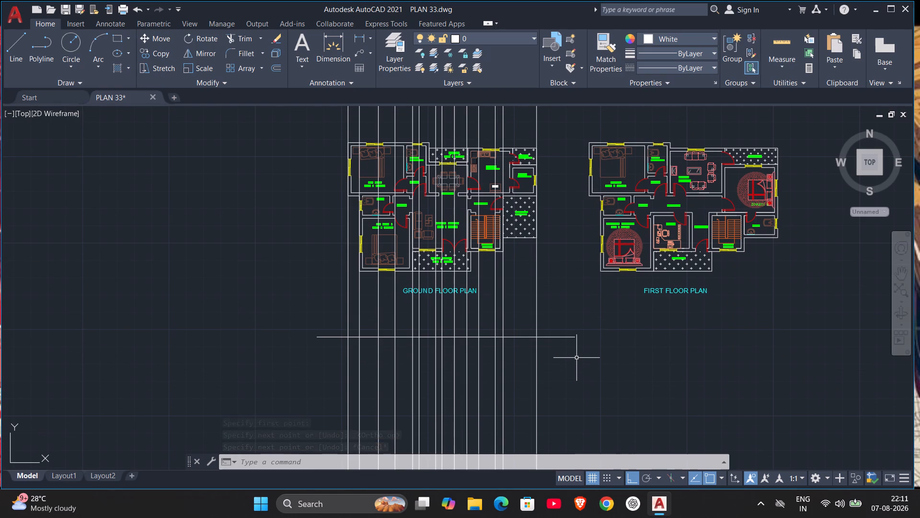
{"action": "key", "text": "o"}
{"action": "key", "text": "Return"}
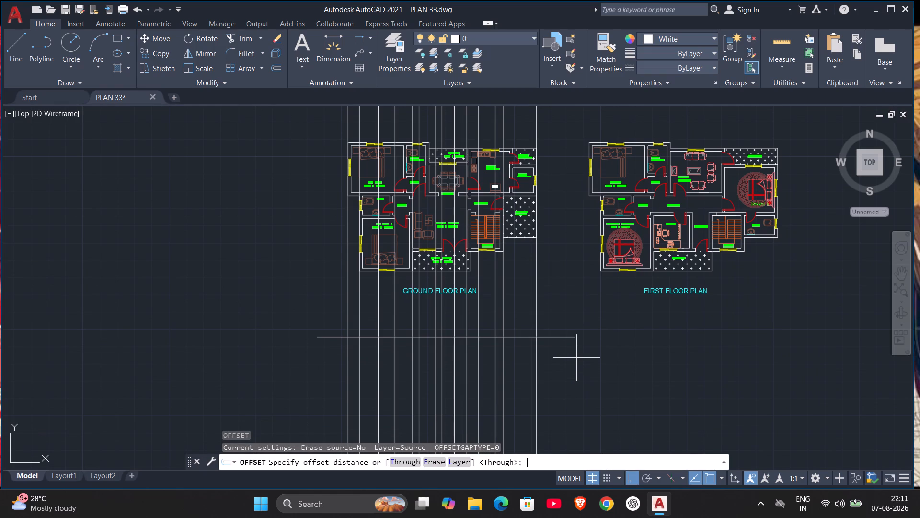
{"action": "type", "text": "450"}
{"action": "key", "text": "Return"}
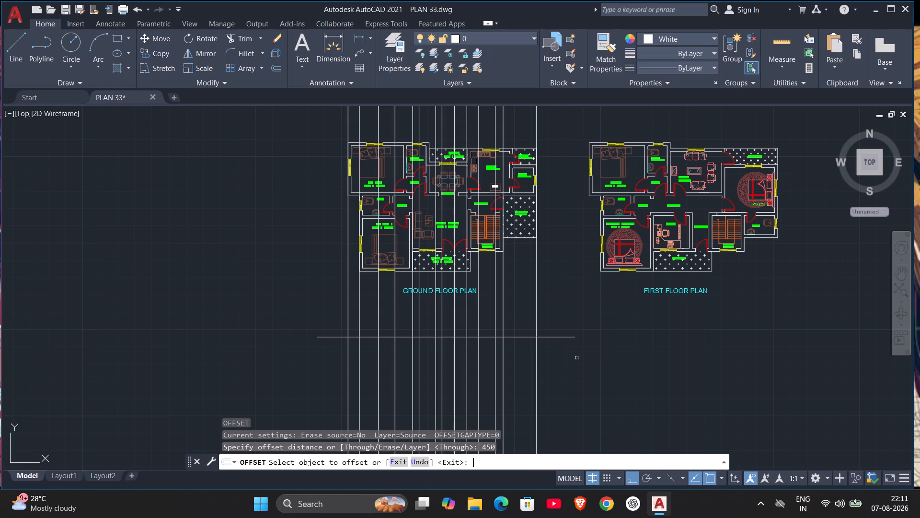
{"action": "left_click", "coordinate": [516, 338]}
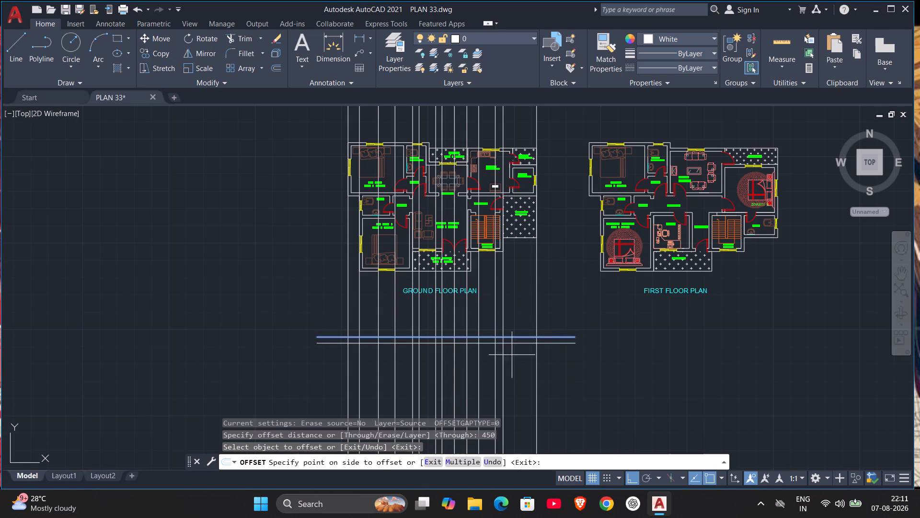
{"action": "left_click", "coordinate": [518, 318]}
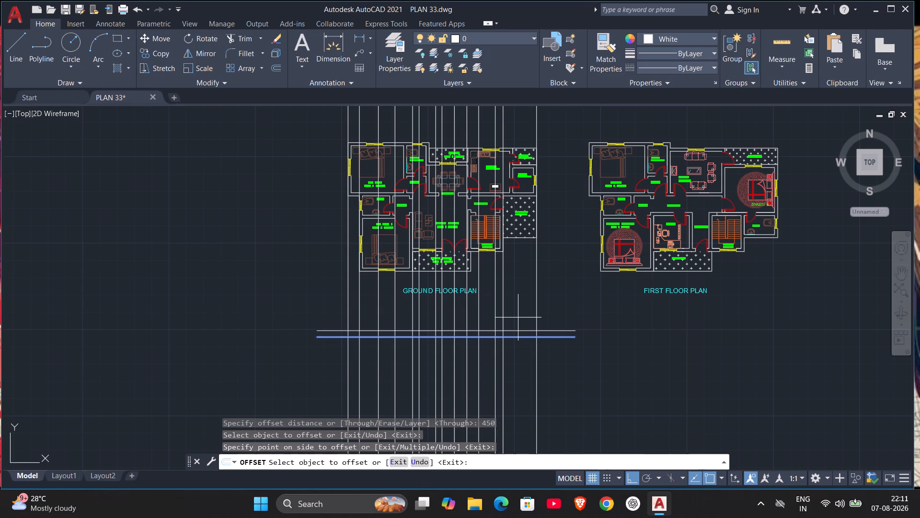
Erase both horizontal lines crossing the vertical construction lines below the Ground Floor Plan title.
{"action": "scroll", "coordinate": [507, 354], "scroll_direction": "down", "scroll_amount": 1}
{"action": "middle_click_drag", "start_coordinate": [509, 380], "coordinate": [509, 411]}
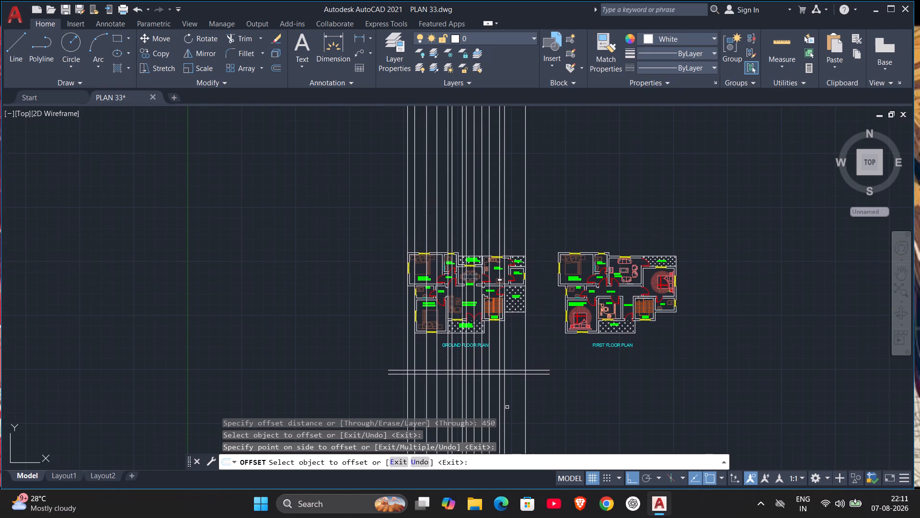
{"action": "scroll", "coordinate": [507, 392], "scroll_direction": "up", "scroll_amount": 2}
{"action": "scroll", "coordinate": [507, 391], "scroll_direction": "down", "scroll_amount": 1}
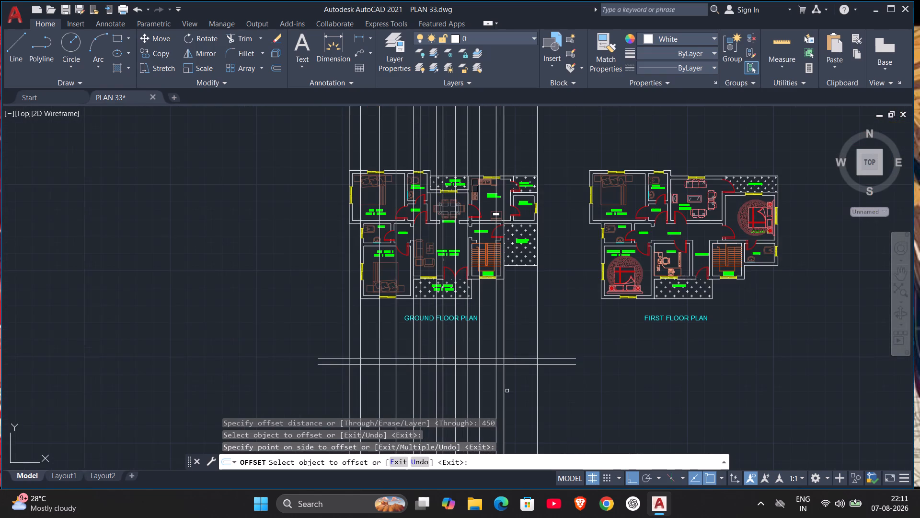
{"action": "scroll", "coordinate": [507, 391], "scroll_direction": "down", "scroll_amount": 1}
{"action": "scroll", "coordinate": [511, 382], "scroll_direction": "up", "scroll_amount": 2}
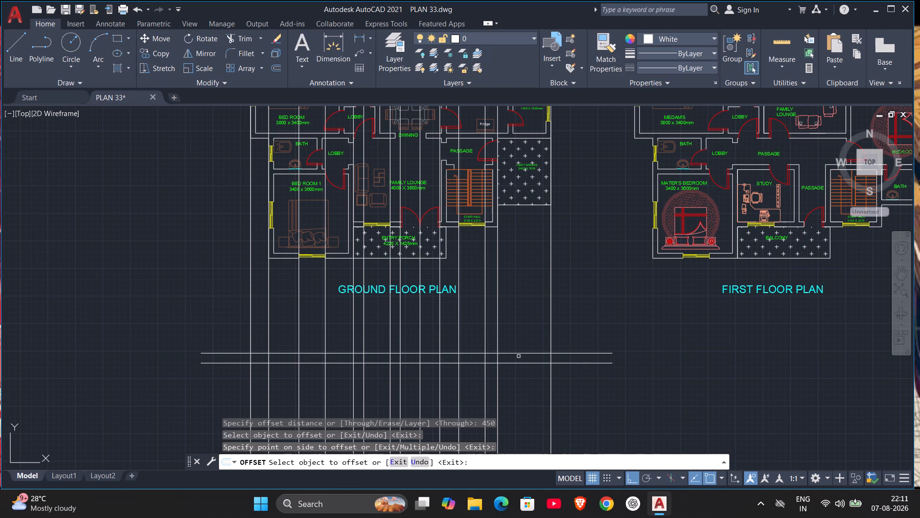
{"action": "key", "text": "Escape"}
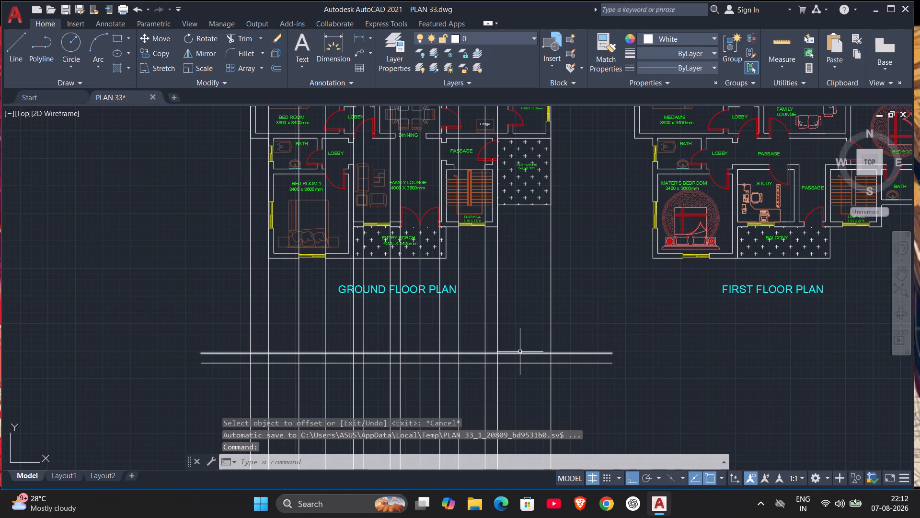
{"action": "left_click", "coordinate": [520, 352]}
{"action": "left_click", "coordinate": [520, 362]}
{"action": "key", "text": "Delete"}
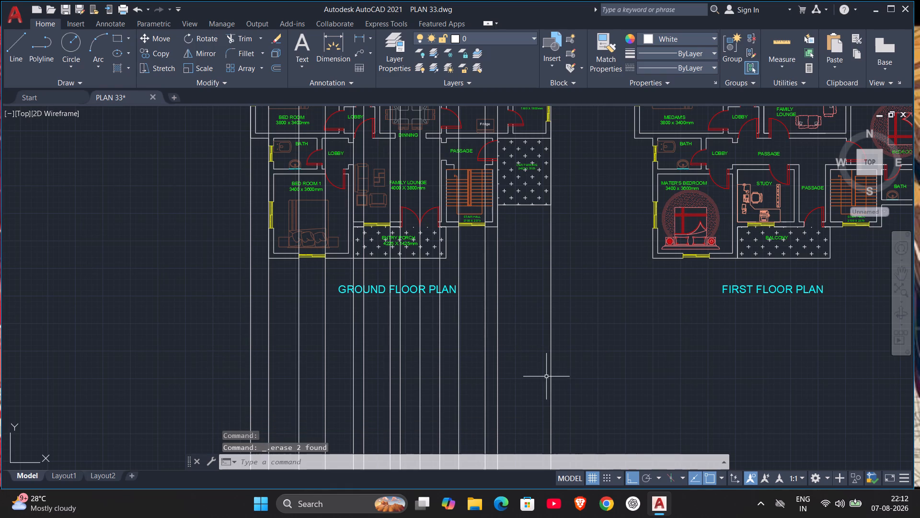
Draw a new horizontal line farther below the Ground Floor Plan title, crossing all the vertical construction lines.
{"action": "middle_click_drag", "start_coordinate": [544, 376], "coordinate": [575, 216]}
{"action": "scroll", "coordinate": [540, 327], "scroll_direction": "down", "scroll_amount": 1}
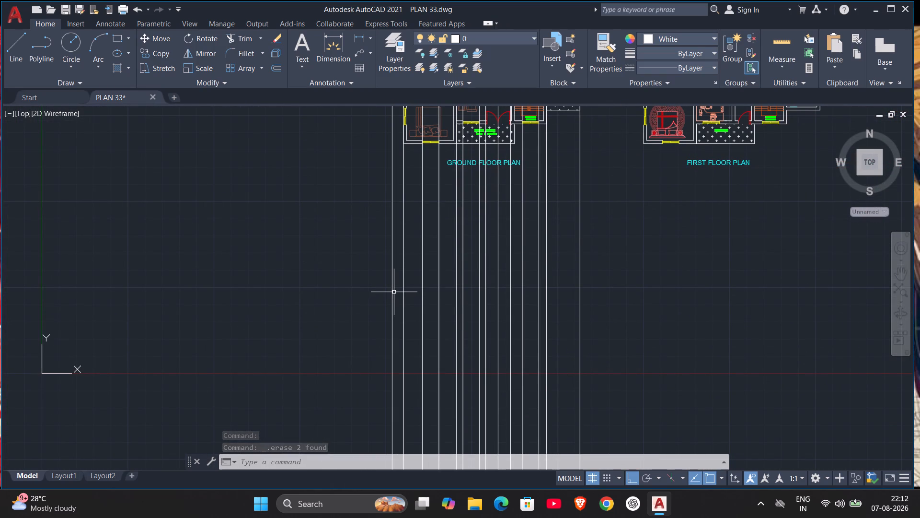
{"action": "key", "text": "l"}
{"action": "key", "text": "Return"}
{"action": "left_click", "coordinate": [343, 313]}
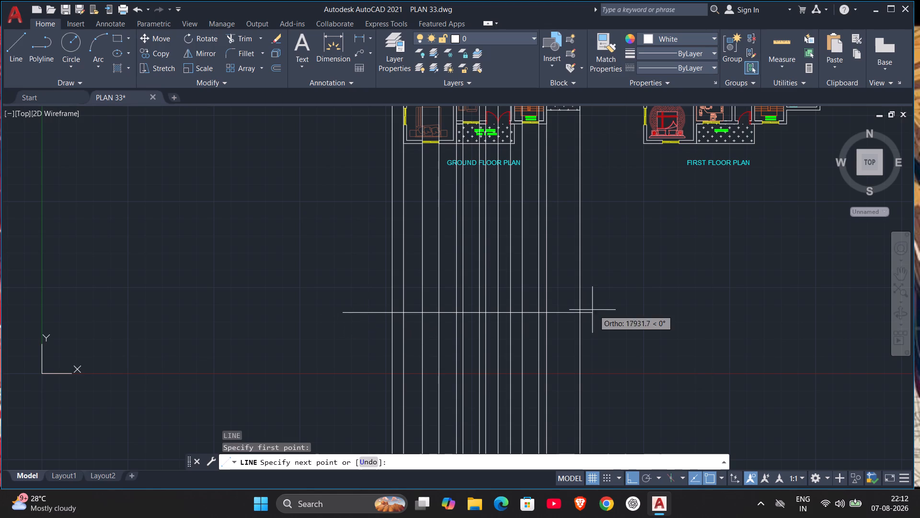
{"action": "left_click", "coordinate": [614, 309]}
{"action": "key", "text": "Escape"}
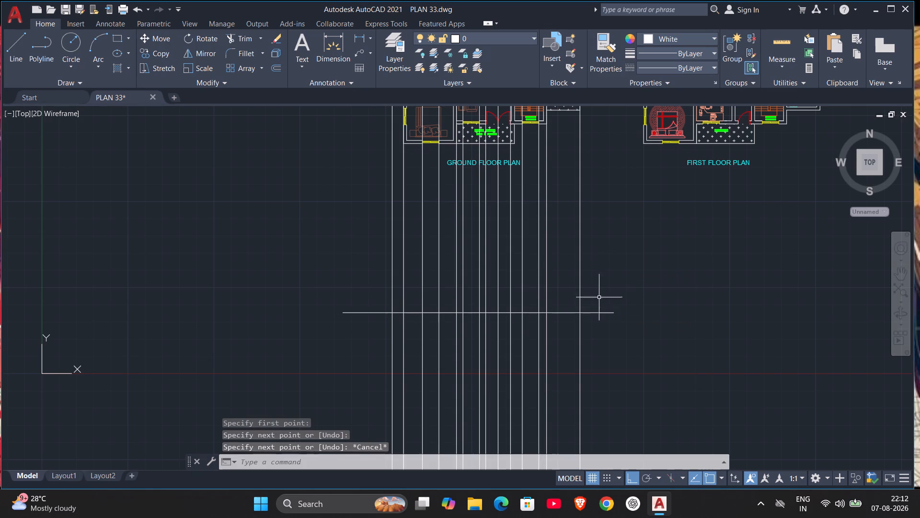
Offset the new horizontal line upward by 450.
{"action": "key", "text": "o"}
{"action": "key", "text": "Return"}
{"action": "type", "text": "450"}
{"action": "key", "text": "Return"}
{"action": "left_click", "coordinate": [552, 312]}
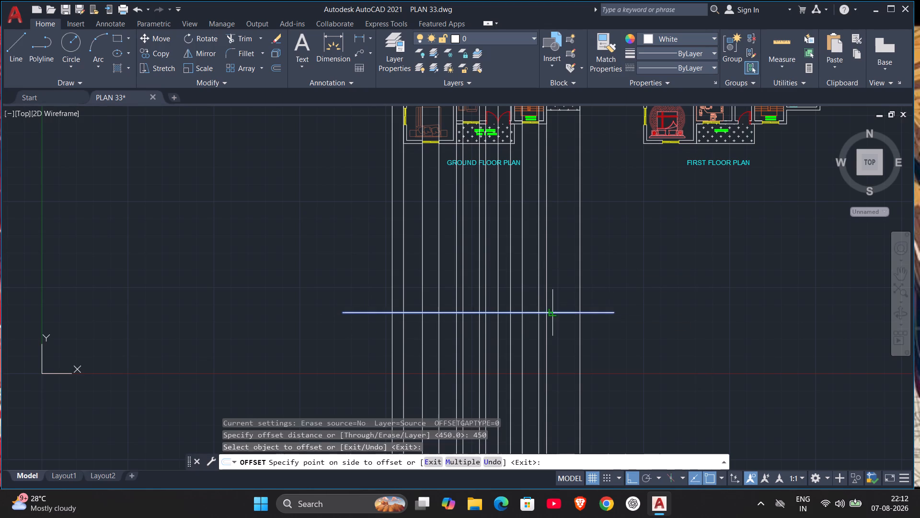
{"action": "left_click", "coordinate": [555, 288]}
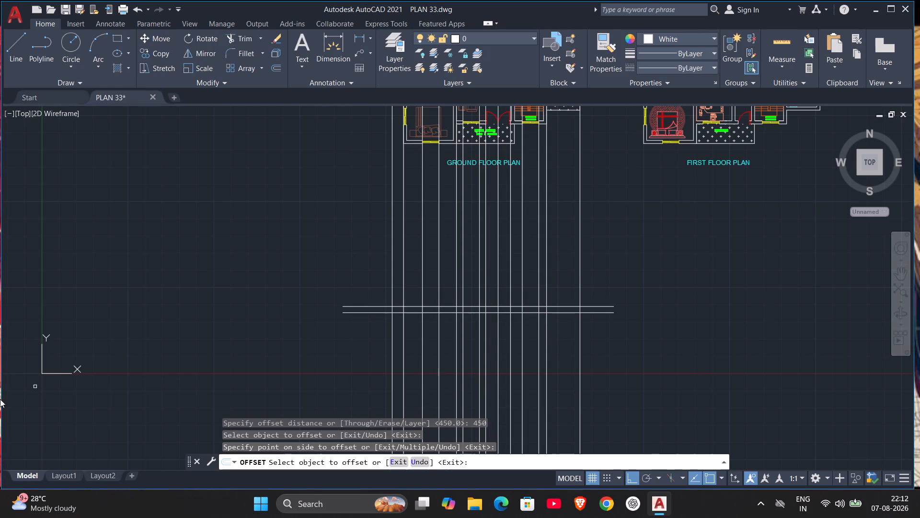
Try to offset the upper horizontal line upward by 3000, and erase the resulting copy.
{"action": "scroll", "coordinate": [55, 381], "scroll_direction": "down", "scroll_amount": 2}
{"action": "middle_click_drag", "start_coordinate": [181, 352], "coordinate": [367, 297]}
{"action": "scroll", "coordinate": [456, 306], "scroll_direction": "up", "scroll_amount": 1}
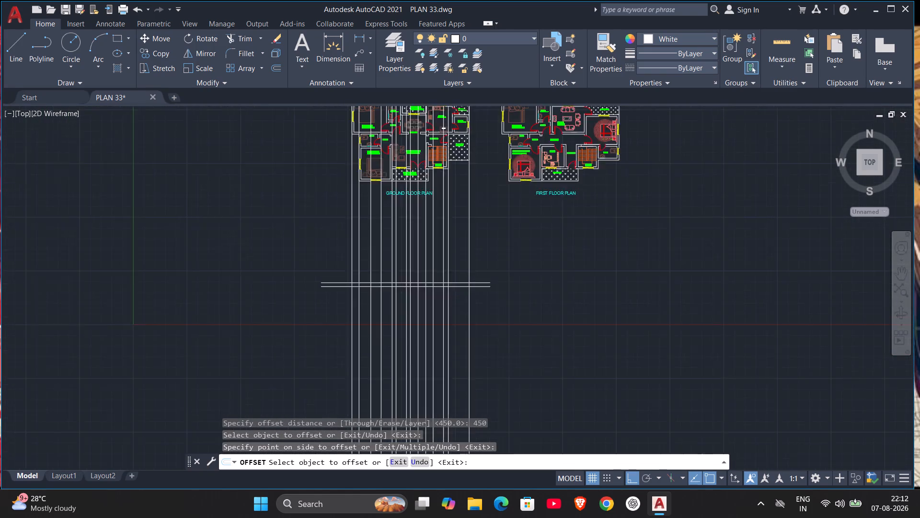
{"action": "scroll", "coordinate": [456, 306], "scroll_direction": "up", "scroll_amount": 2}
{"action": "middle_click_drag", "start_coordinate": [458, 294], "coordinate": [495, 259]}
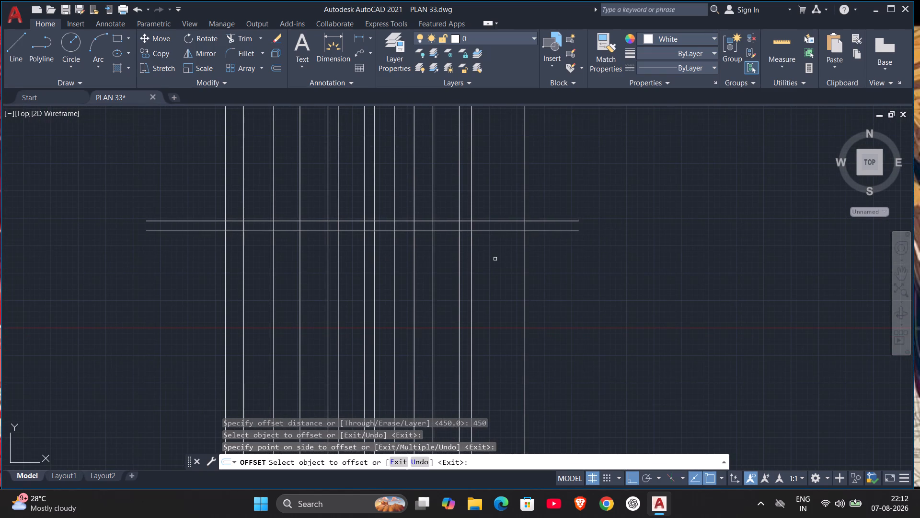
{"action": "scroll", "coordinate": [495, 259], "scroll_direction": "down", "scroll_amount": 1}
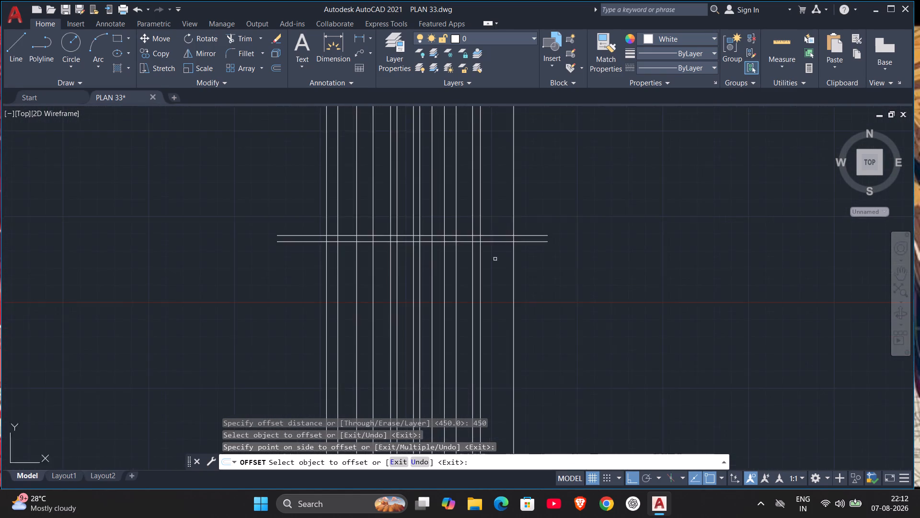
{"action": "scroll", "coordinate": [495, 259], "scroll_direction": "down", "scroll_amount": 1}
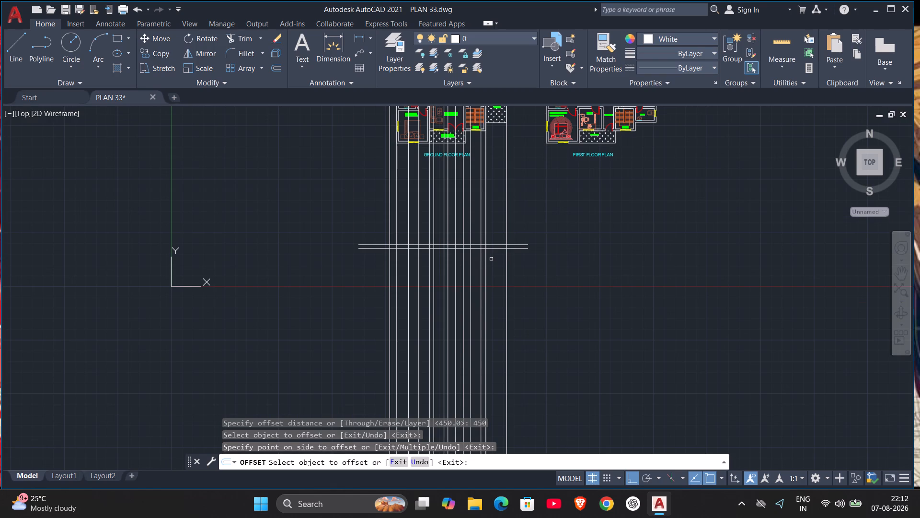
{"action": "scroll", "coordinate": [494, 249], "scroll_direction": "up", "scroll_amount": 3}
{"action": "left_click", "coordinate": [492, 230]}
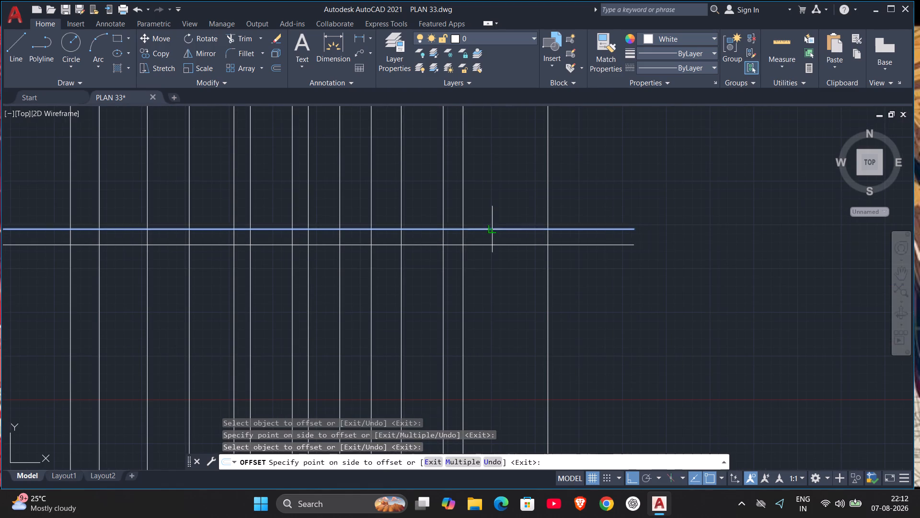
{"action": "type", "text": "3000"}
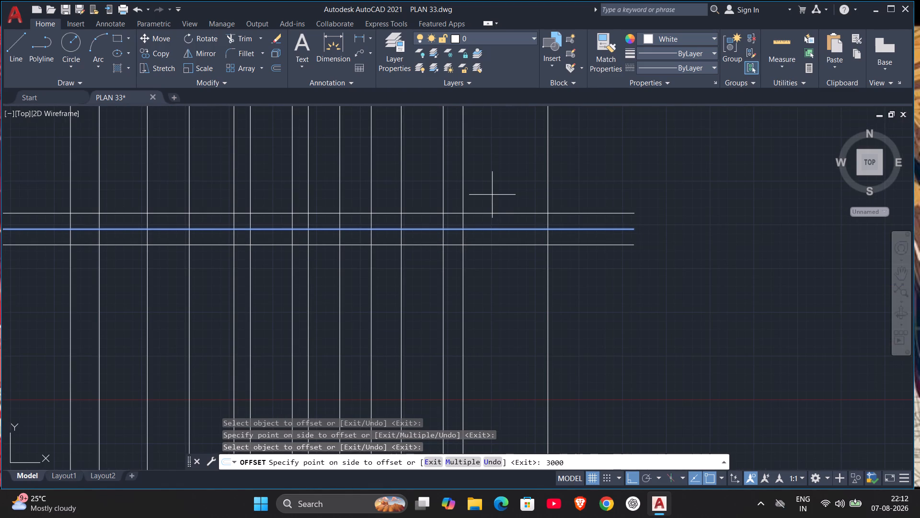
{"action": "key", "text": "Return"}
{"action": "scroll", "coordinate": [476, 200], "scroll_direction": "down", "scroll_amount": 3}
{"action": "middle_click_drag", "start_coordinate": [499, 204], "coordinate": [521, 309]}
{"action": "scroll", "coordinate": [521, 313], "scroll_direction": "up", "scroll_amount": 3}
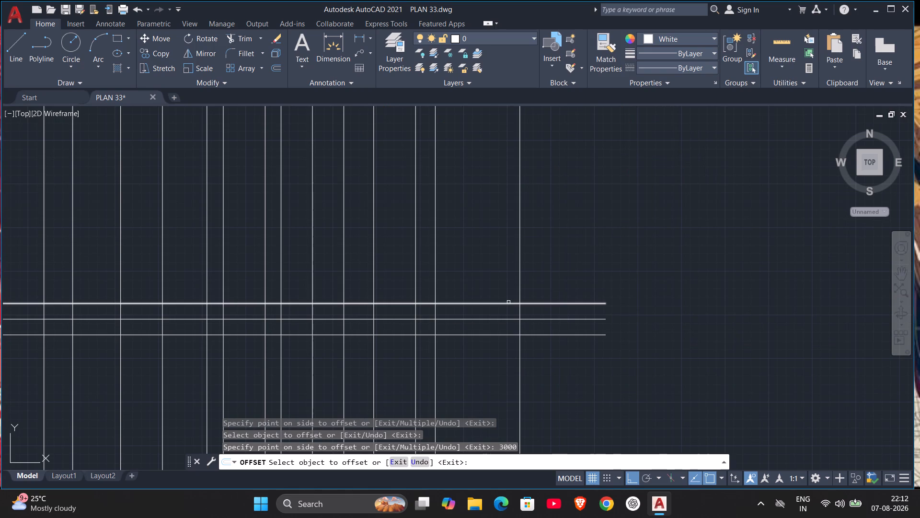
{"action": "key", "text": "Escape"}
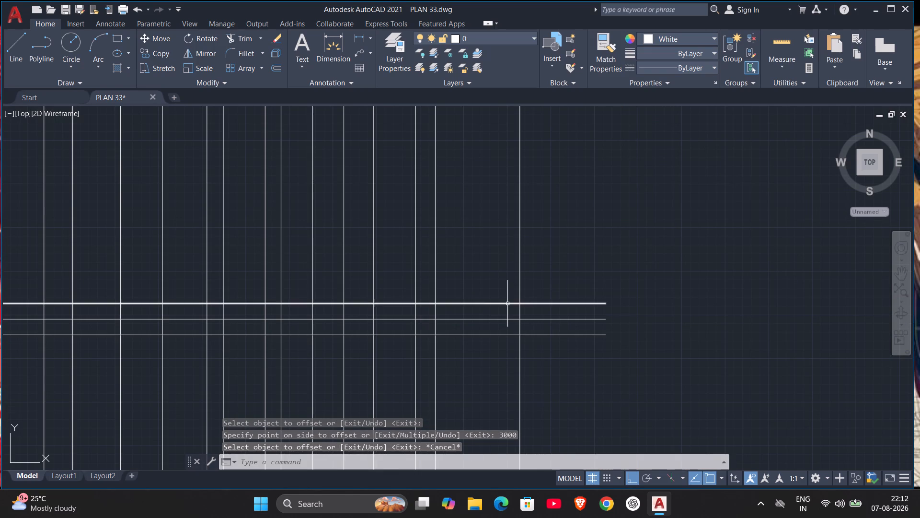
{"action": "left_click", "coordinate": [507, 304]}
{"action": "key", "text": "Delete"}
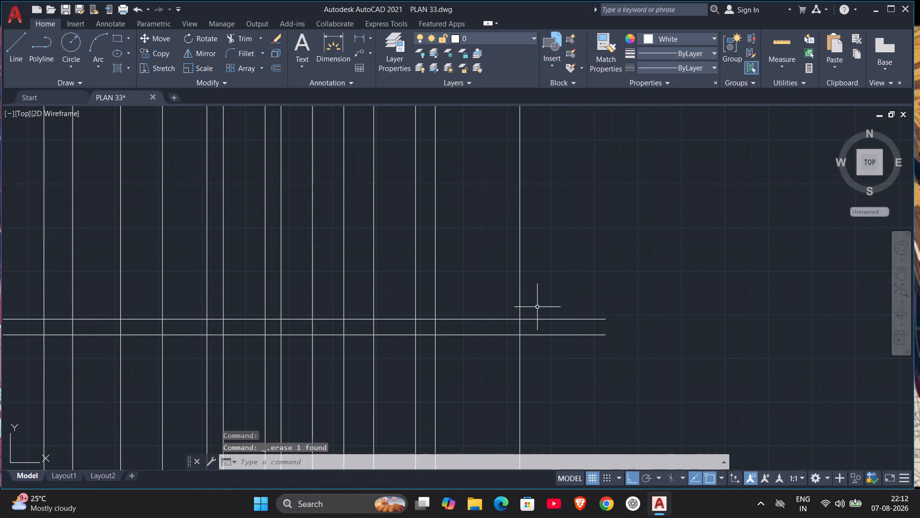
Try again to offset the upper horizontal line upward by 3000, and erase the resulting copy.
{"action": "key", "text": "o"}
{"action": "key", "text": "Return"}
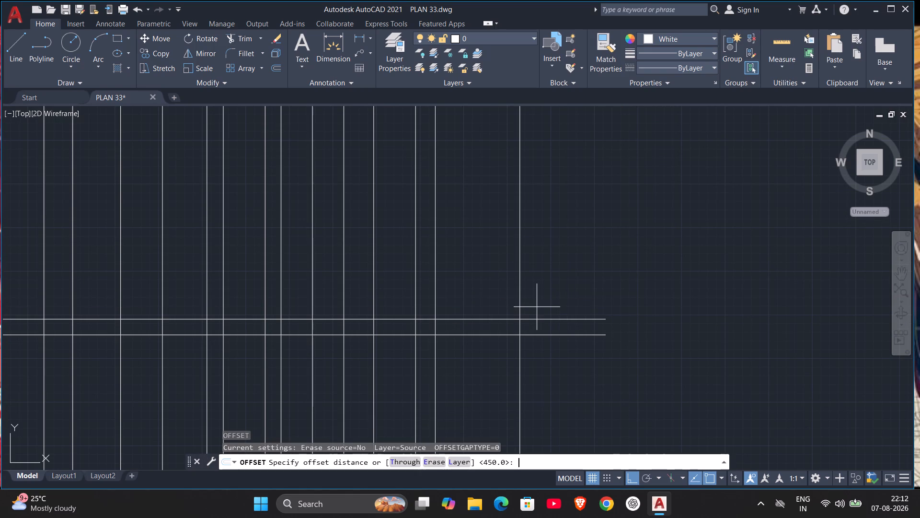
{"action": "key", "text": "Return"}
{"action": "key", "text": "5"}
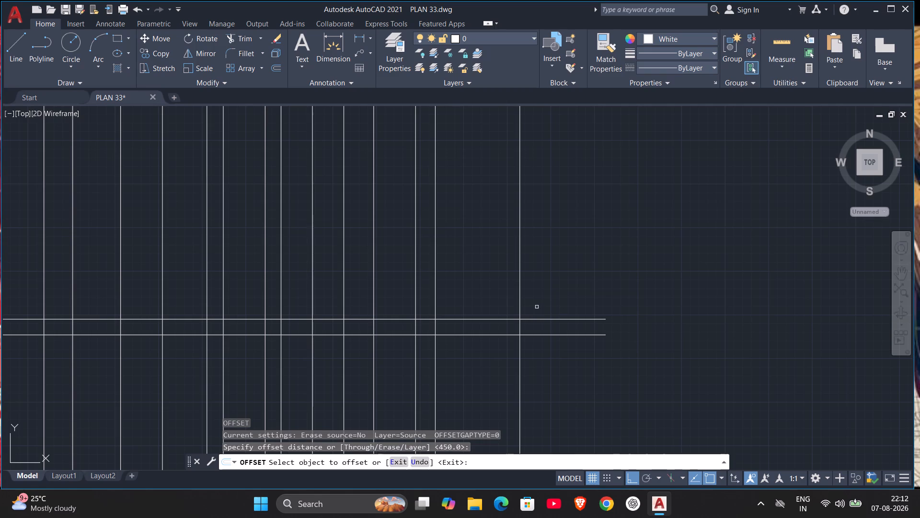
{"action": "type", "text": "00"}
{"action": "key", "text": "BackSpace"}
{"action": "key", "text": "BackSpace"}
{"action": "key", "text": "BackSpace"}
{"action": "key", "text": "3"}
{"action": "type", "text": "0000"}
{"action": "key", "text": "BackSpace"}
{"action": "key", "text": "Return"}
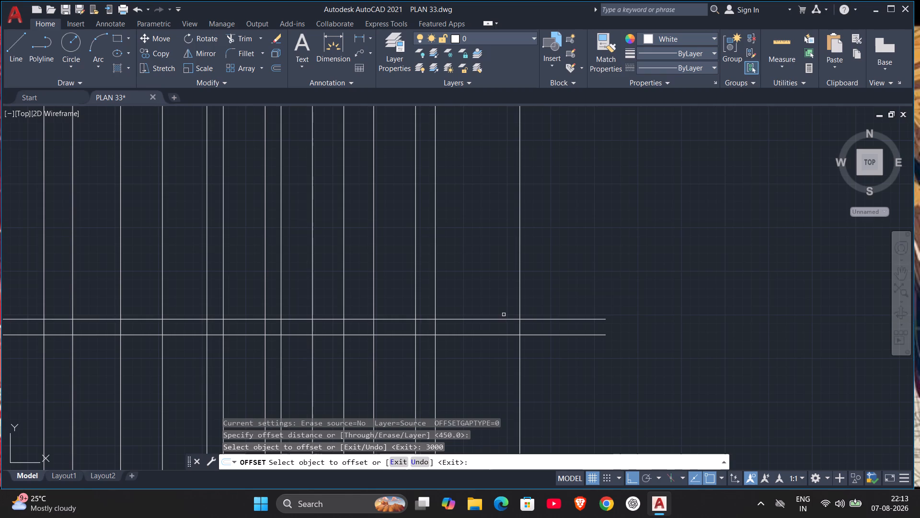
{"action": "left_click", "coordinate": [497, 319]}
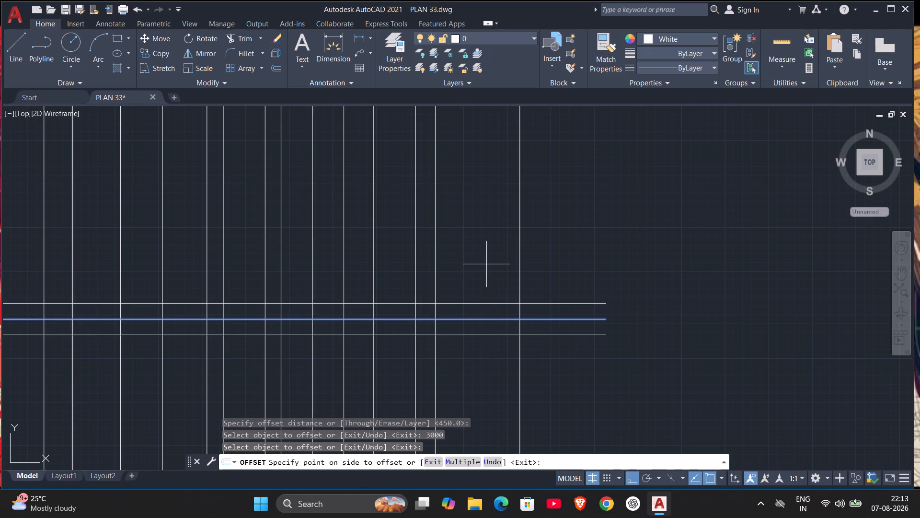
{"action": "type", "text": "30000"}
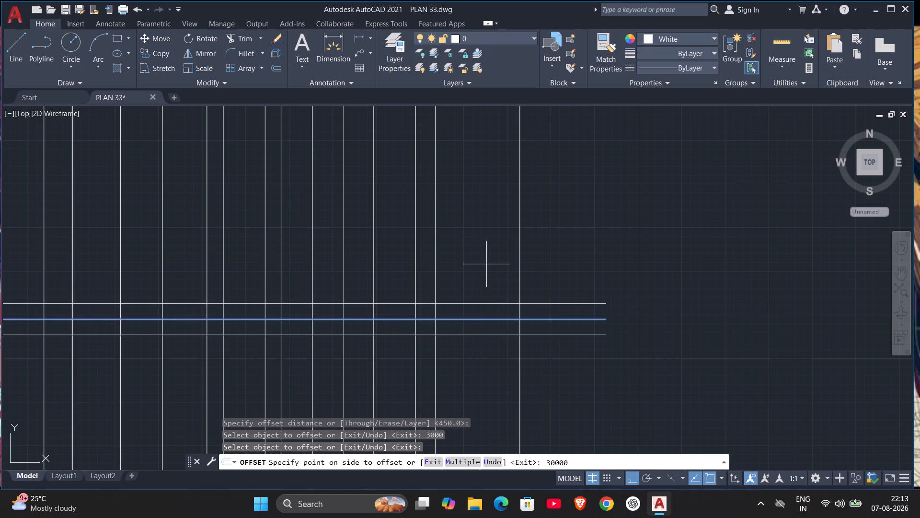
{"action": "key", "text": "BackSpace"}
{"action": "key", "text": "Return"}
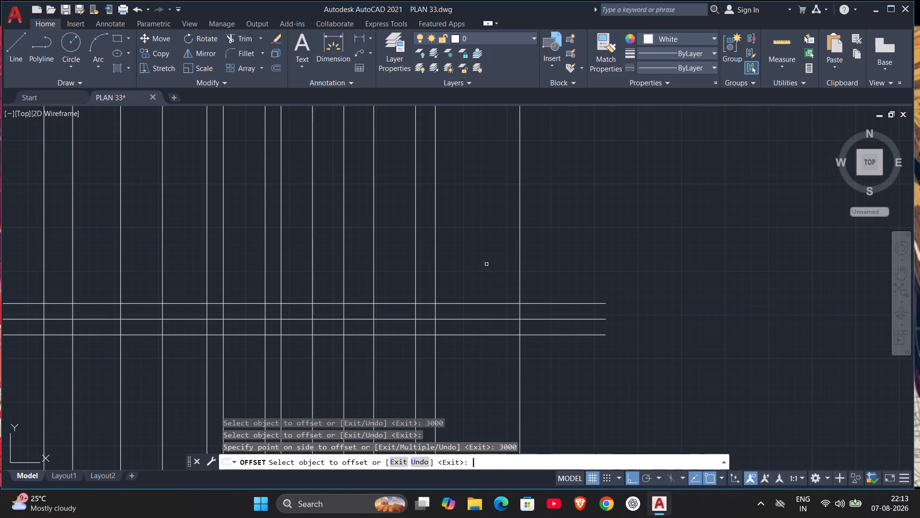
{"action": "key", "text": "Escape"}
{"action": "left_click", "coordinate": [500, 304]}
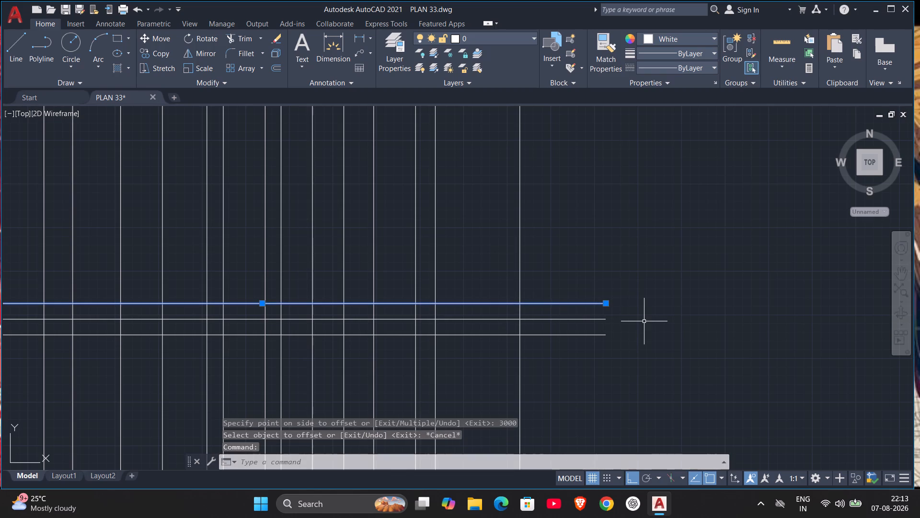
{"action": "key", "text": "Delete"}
Offset the upper of the two horizontal lines upward with the offset distance set to 3000.
{"action": "key", "text": "o"}
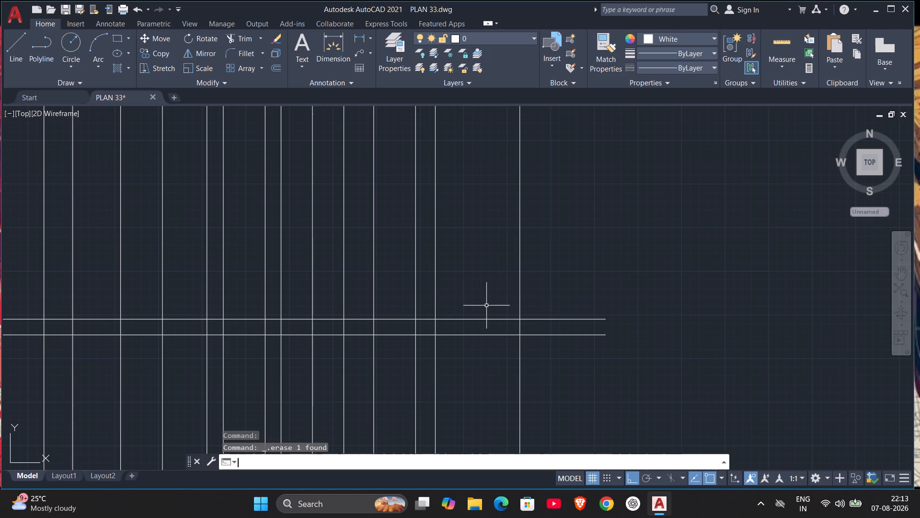
{"action": "key", "text": "Return"}
{"action": "type", "text": "3000"}
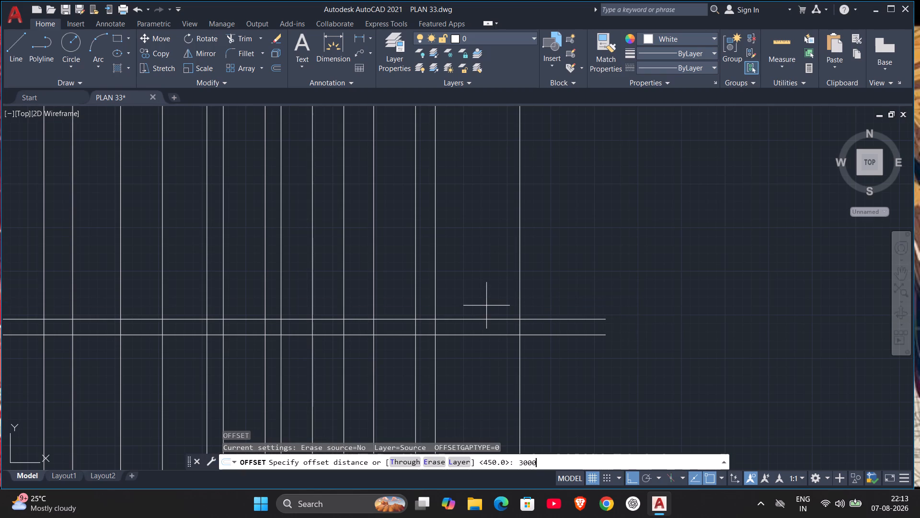
{"action": "key", "text": "Return"}
{"action": "scroll", "coordinate": [486, 306], "scroll_direction": "down", "scroll_amount": 1}
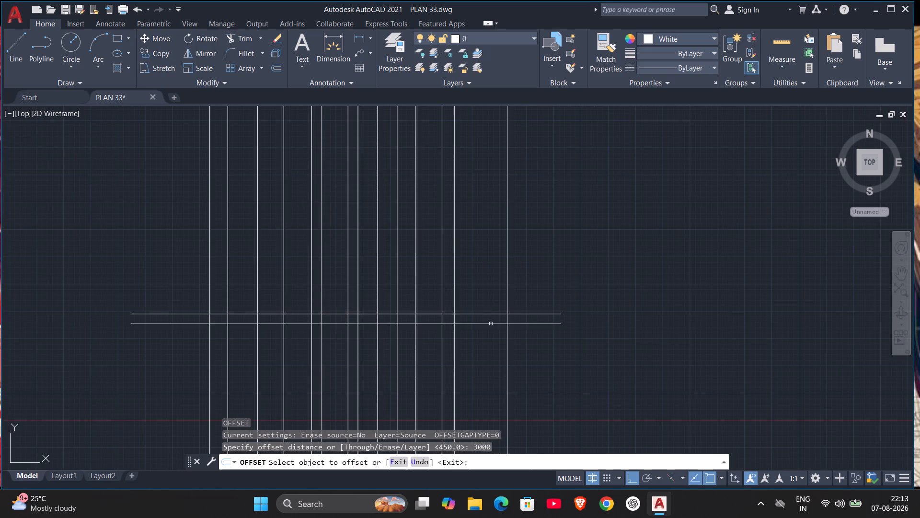
{"action": "left_click", "coordinate": [489, 314]}
{"action": "left_click", "coordinate": [500, 271]}
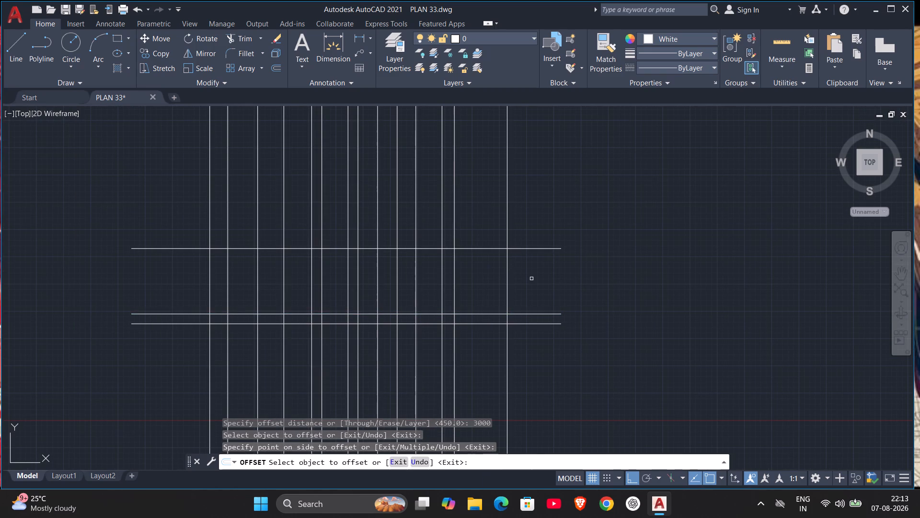
{"action": "middle_click_drag", "start_coordinate": [541, 289], "coordinate": [548, 288]}
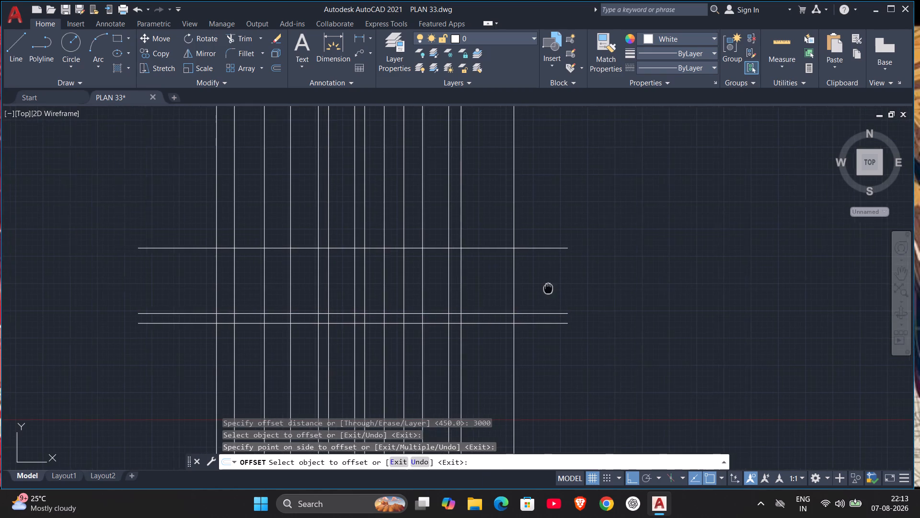
{"action": "middle_click_drag", "start_coordinate": [548, 288], "coordinate": [649, 312]}
{"action": "scroll", "coordinate": [648, 313], "scroll_direction": "down", "scroll_amount": 2}
{"action": "middle_click_drag", "start_coordinate": [642, 314], "coordinate": [595, 321]}
{"action": "scroll", "coordinate": [595, 321], "scroll_direction": "up", "scroll_amount": 2}
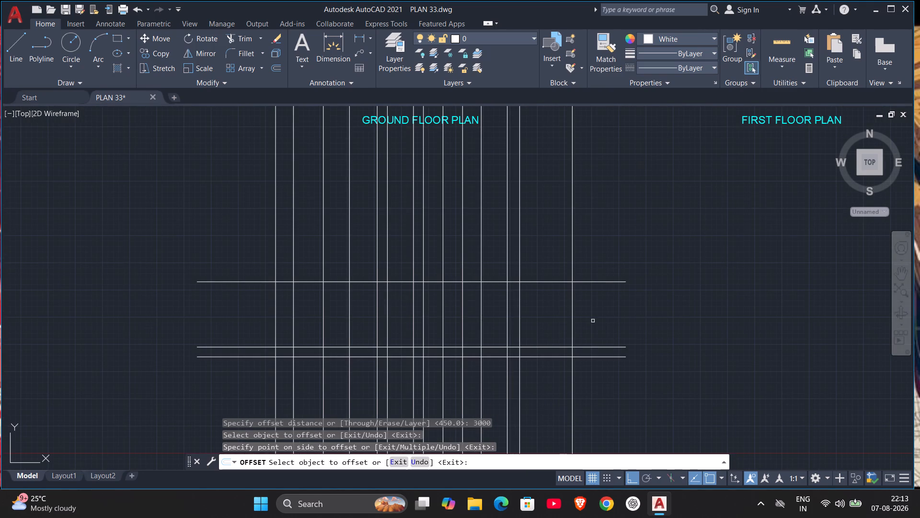
Offset the second horizontal line above the base of the elevation upward by 900.
{"action": "middle_click_drag", "start_coordinate": [592, 319], "coordinate": [588, 296]}
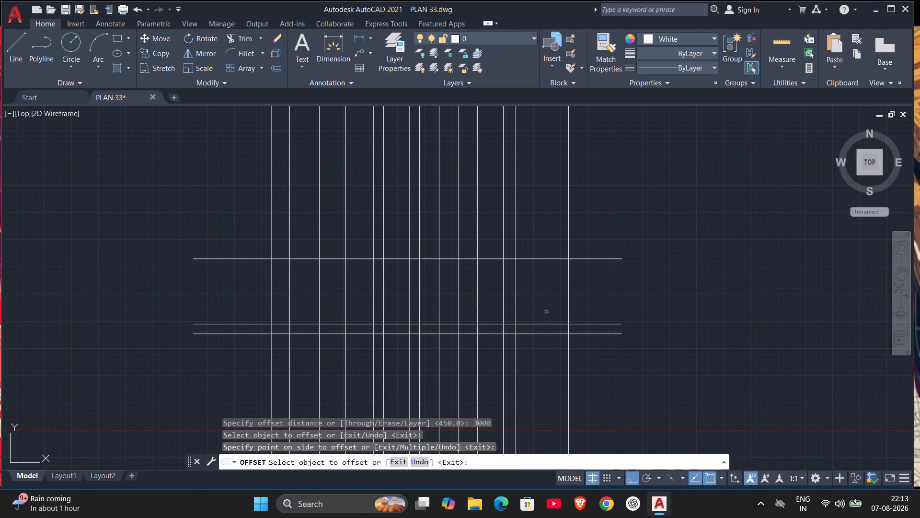
{"action": "key", "text": "Escape"}
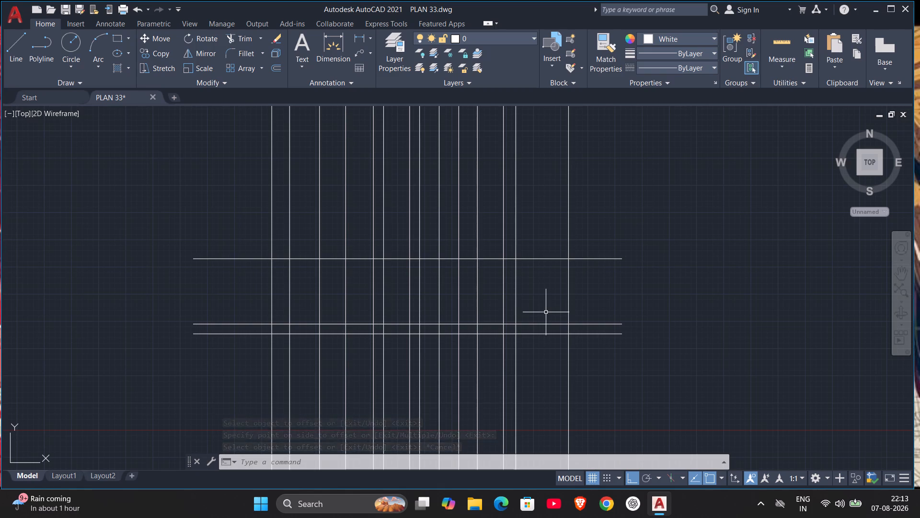
{"action": "key", "text": "o"}
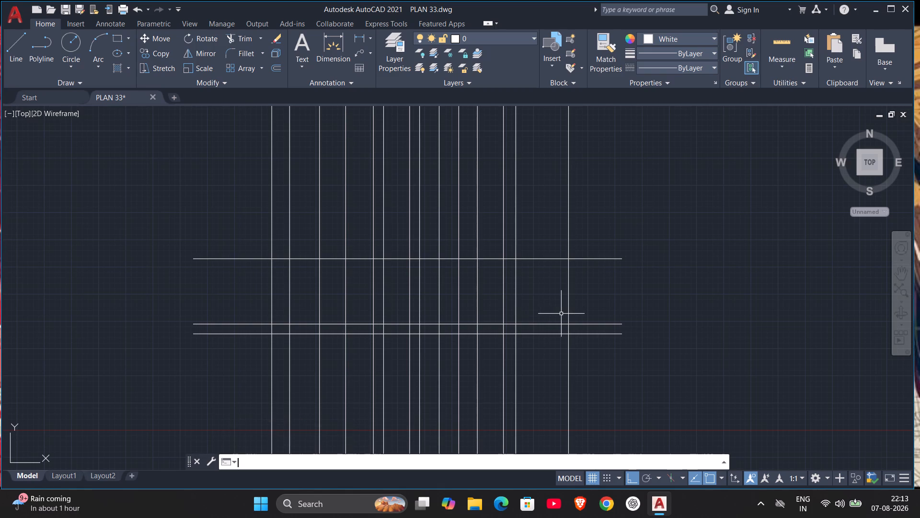
{"action": "key", "text": "Return"}
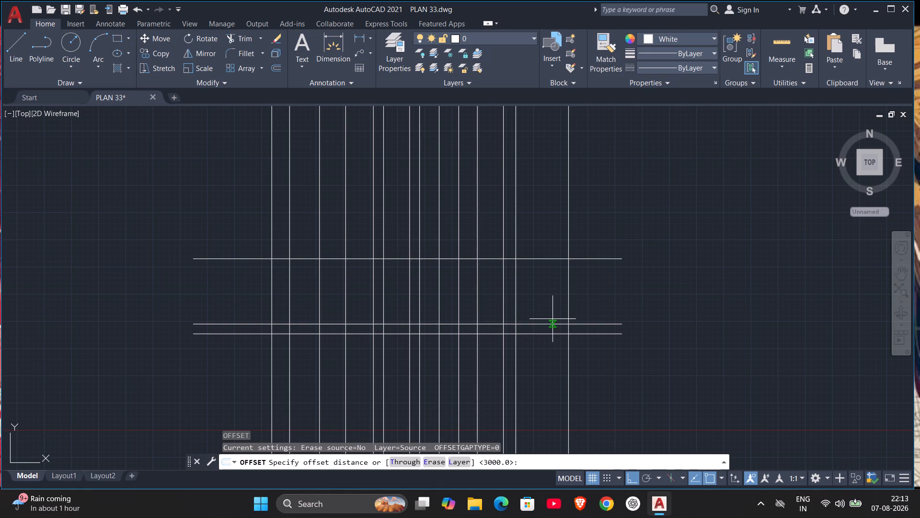
{"action": "type", "text": "900"}
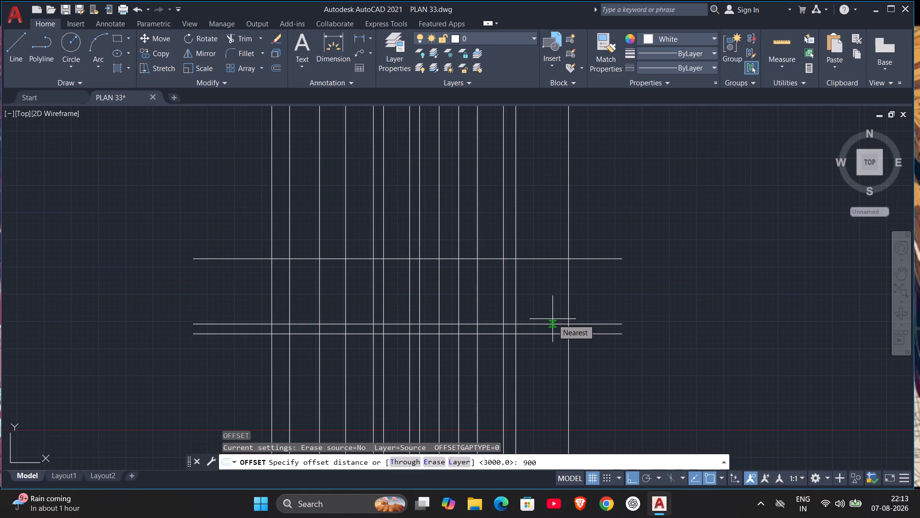
{"action": "key", "text": "Return"}
{"action": "left_click", "coordinate": [550, 324]}
{"action": "left_click", "coordinate": [547, 303]}
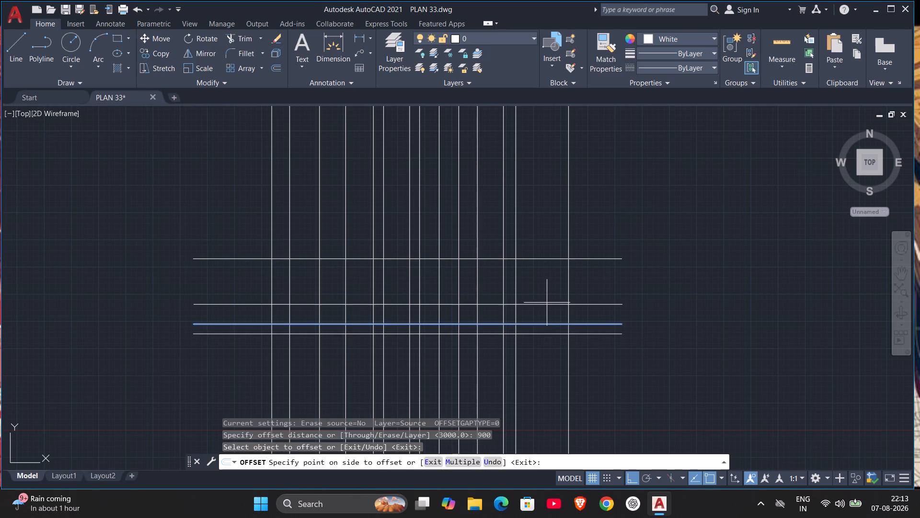
{"action": "key", "text": "Escape"}
Offset the same second horizontal line from the bottom upward by 2000.
{"action": "key", "text": "o"}
{"action": "key", "text": "Return"}
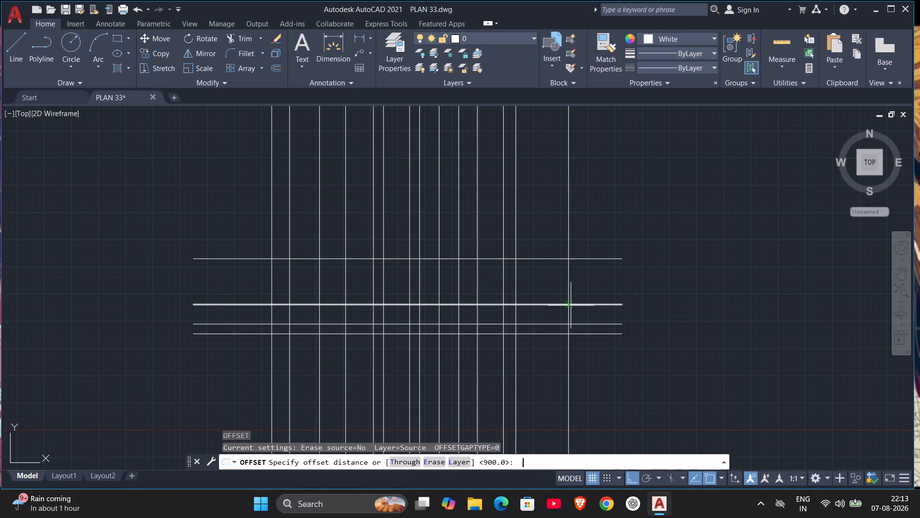
{"action": "type", "text": "2000"}
{"action": "key", "text": "Return"}
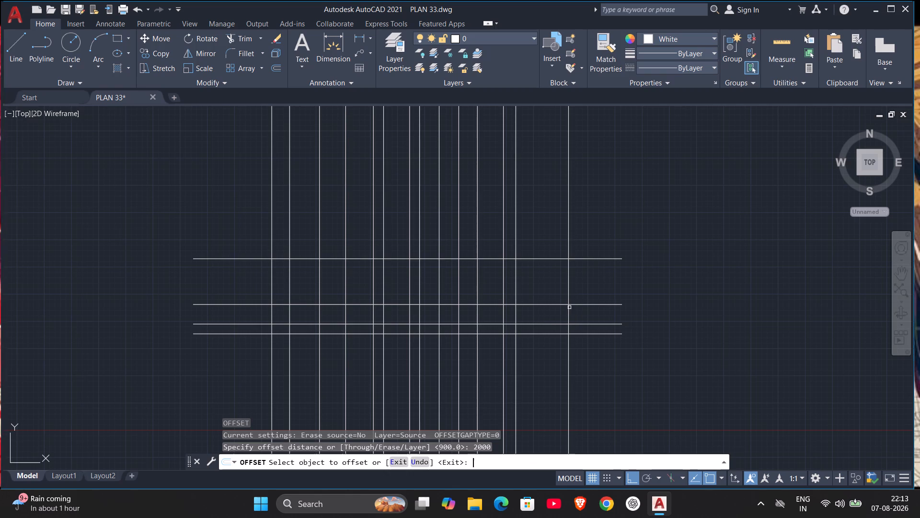
{"action": "left_click", "coordinate": [551, 322]}
{"action": "left_click", "coordinate": [554, 324]}
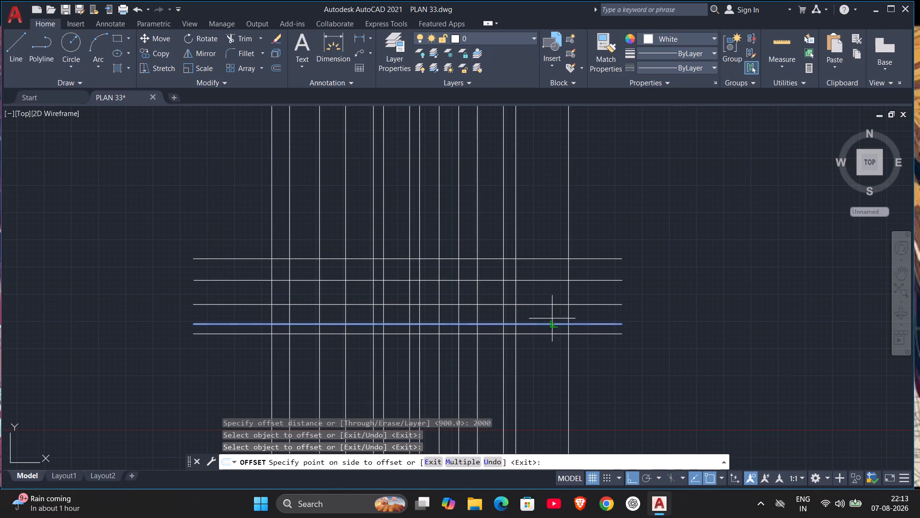
{"action": "left_click", "coordinate": [551, 306]}
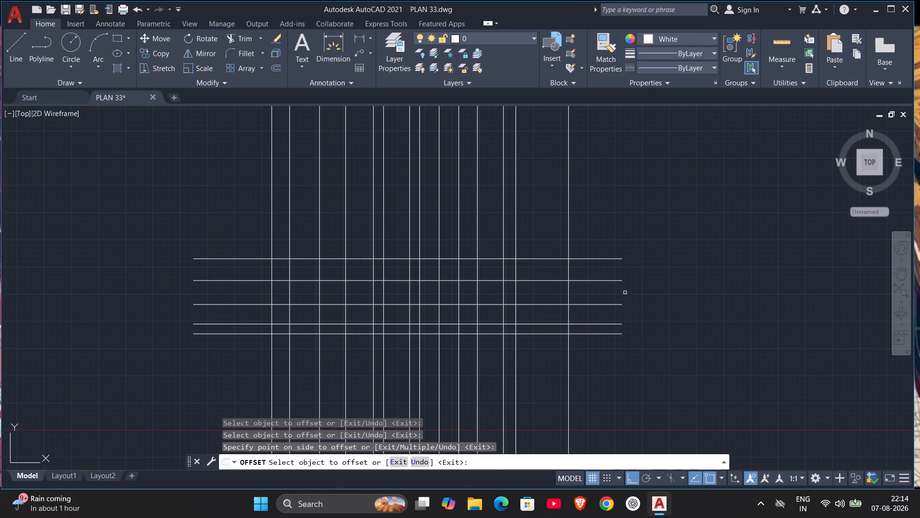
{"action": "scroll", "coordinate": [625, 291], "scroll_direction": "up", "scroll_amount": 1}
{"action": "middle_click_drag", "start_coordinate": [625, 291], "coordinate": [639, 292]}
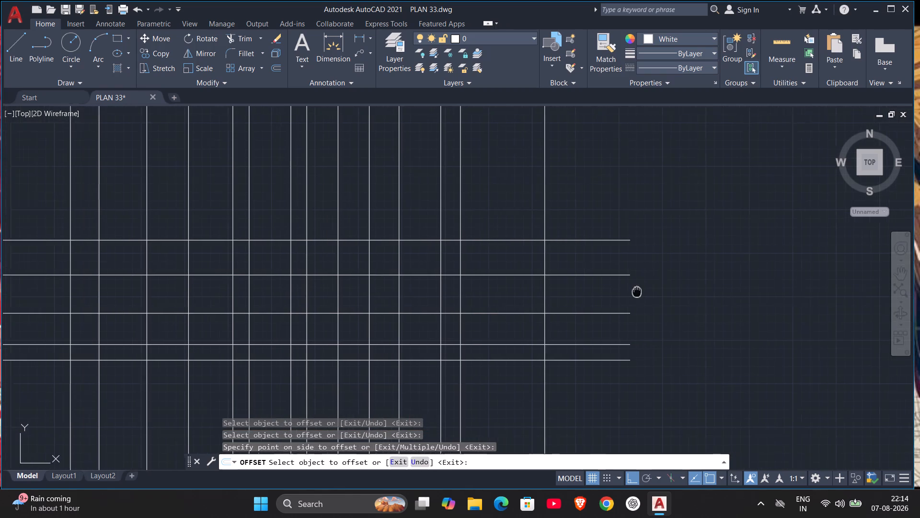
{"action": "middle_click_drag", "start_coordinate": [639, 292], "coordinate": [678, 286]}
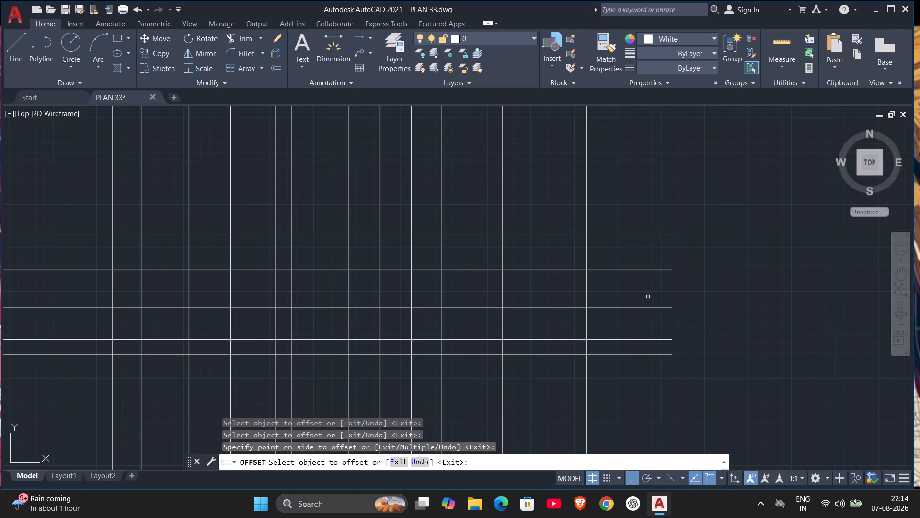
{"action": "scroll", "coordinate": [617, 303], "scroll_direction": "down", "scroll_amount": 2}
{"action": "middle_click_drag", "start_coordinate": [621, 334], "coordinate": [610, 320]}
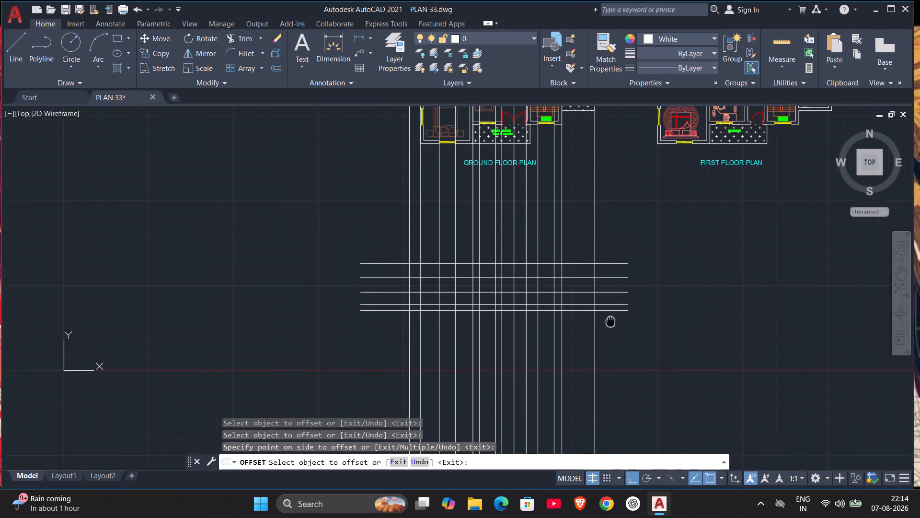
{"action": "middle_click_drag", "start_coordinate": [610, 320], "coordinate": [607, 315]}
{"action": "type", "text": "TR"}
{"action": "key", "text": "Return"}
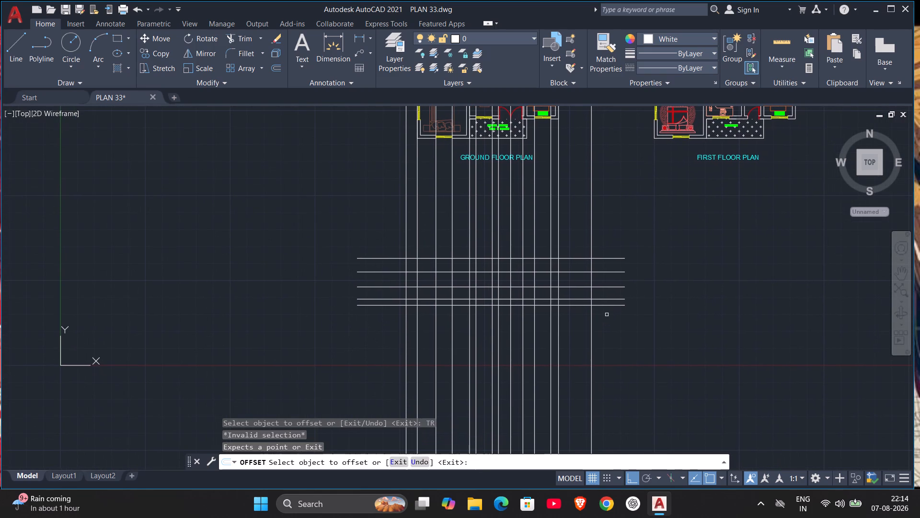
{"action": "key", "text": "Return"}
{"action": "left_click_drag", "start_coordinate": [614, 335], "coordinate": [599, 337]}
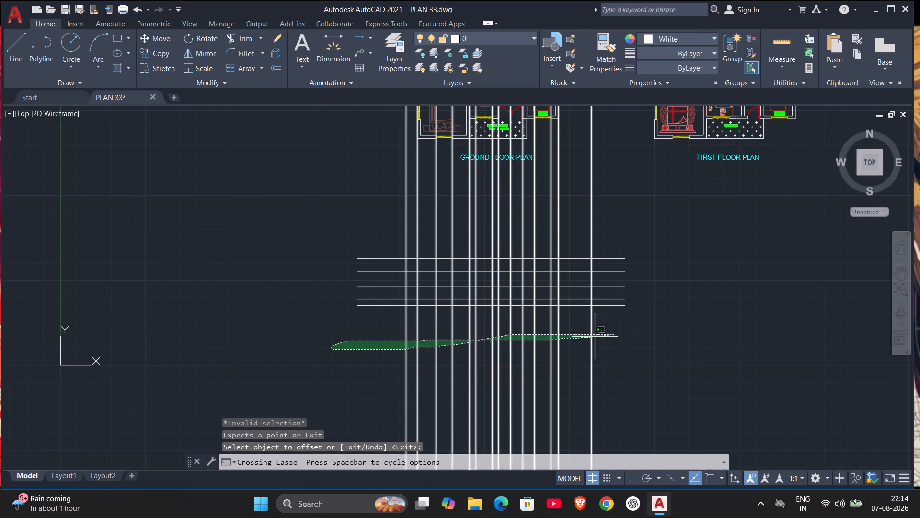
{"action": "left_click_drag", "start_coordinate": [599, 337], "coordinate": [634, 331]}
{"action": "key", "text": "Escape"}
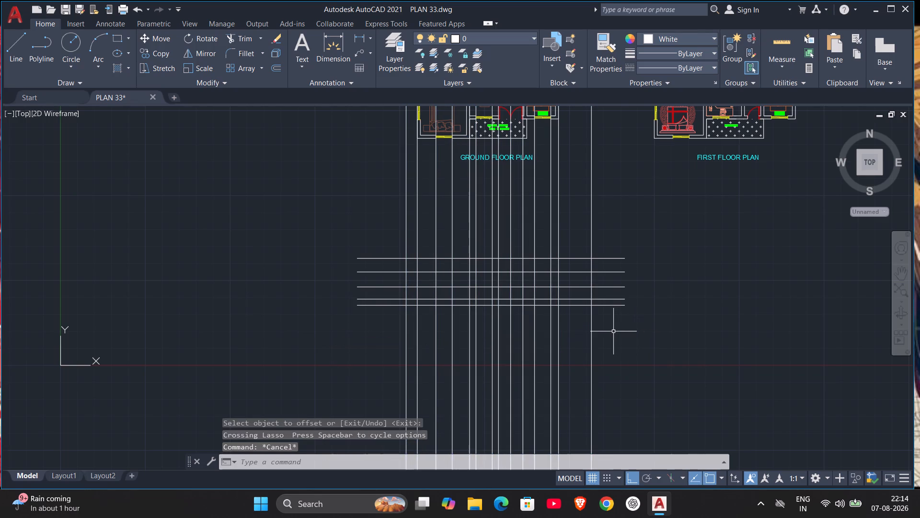
Trim all the projected vertical lines below the lowest horizontal line.
{"action": "type", "text": "TR"}
{"action": "key", "text": "Return"}
{"action": "key", "text": "Return"}
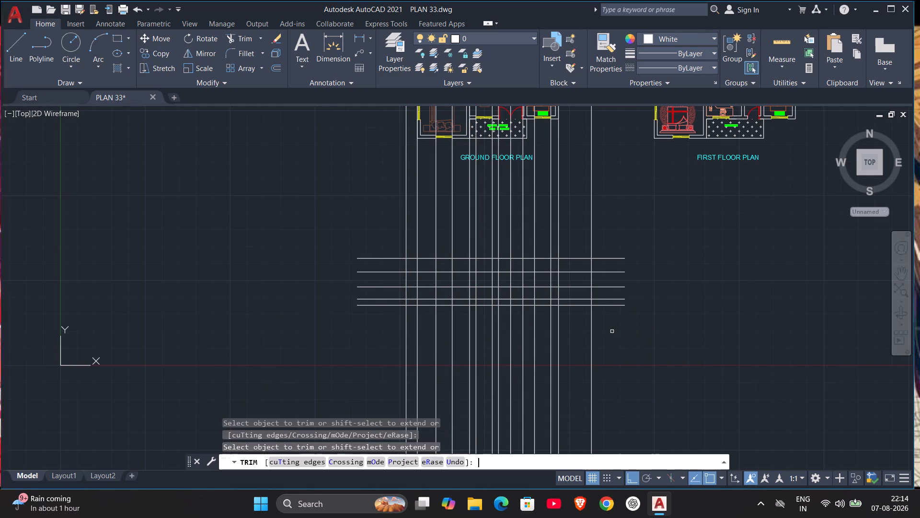
{"action": "left_click_drag", "start_coordinate": [604, 330], "coordinate": [370, 336]}
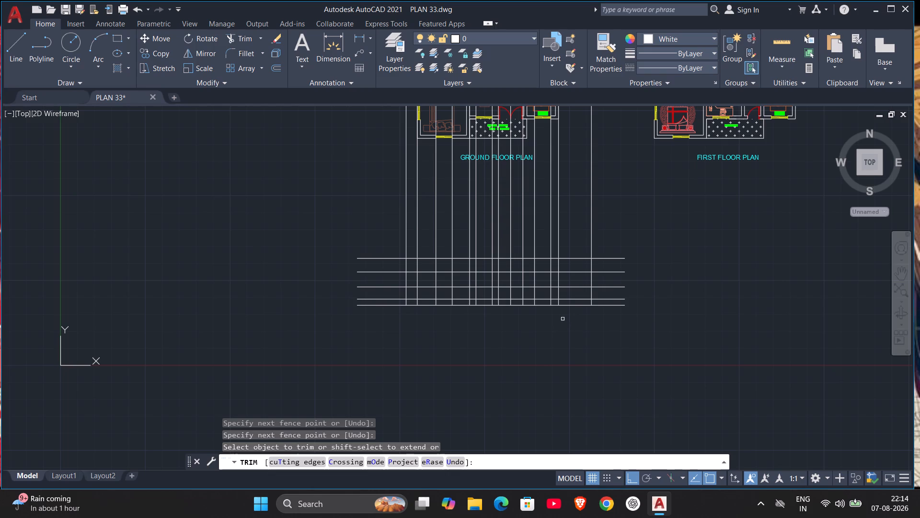
Trim the four upper horizontal lines beyond the outermost vertical lines at both ends, keeping the base line full length.
{"action": "scroll", "coordinate": [563, 319], "scroll_direction": "up", "scroll_amount": 1}
{"action": "left_click_drag", "start_coordinate": [643, 203], "coordinate": [643, 205]}
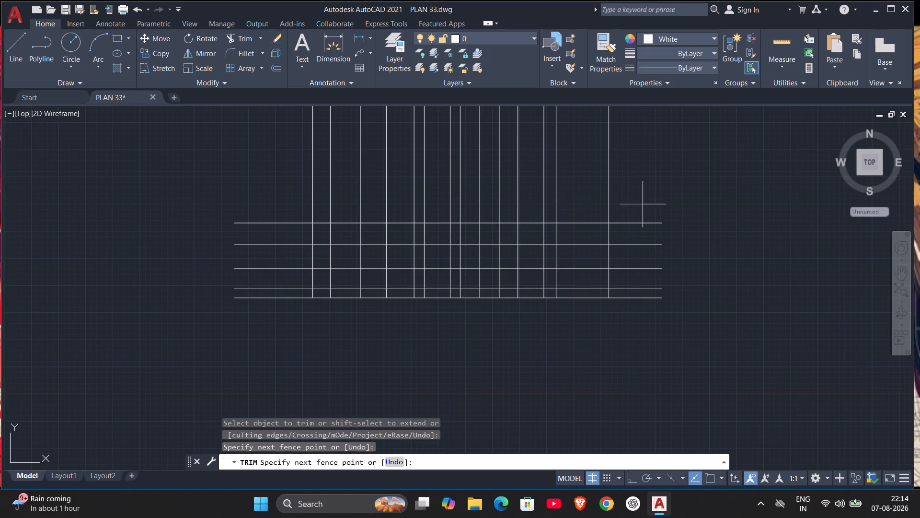
{"action": "left_click_drag", "start_coordinate": [643, 205], "coordinate": [629, 292]}
{"action": "left_click_drag", "start_coordinate": [256, 202], "coordinate": [278, 293]}
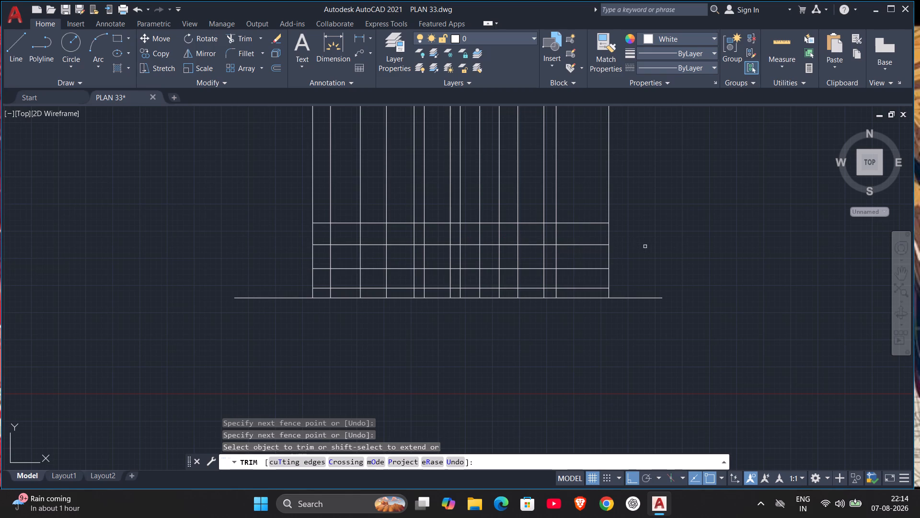
{"action": "key", "text": "Escape"}
{"action": "key", "text": "Escape"}
{"action": "key", "text": "Escape"}
{"action": "key", "text": "Escape"}
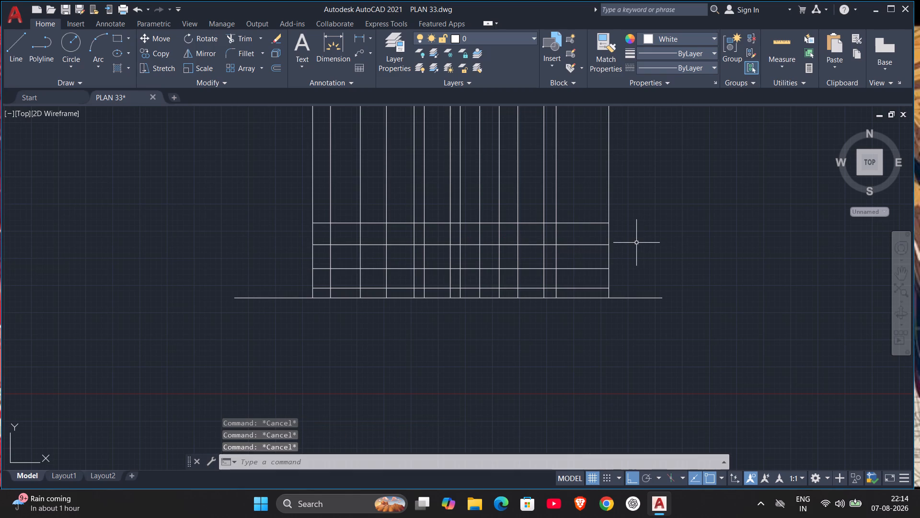
Set the current object colour to Green.
{"action": "scroll", "coordinate": [624, 245], "scroll_direction": "up", "scroll_amount": 1}
{"action": "middle_click_drag", "start_coordinate": [623, 245], "coordinate": [725, 290]}
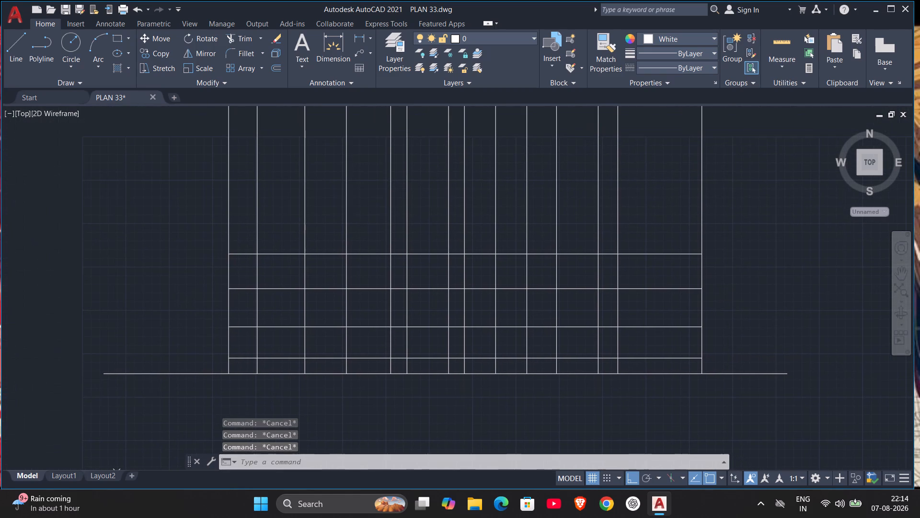
{"action": "scroll", "coordinate": [725, 290], "scroll_direction": "down", "scroll_amount": 1}
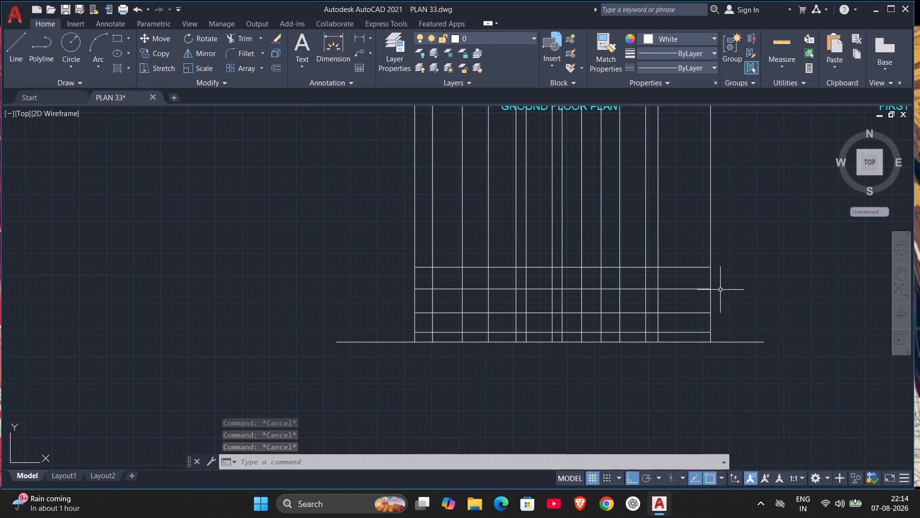
{"action": "left_click", "coordinate": [656, 37]}
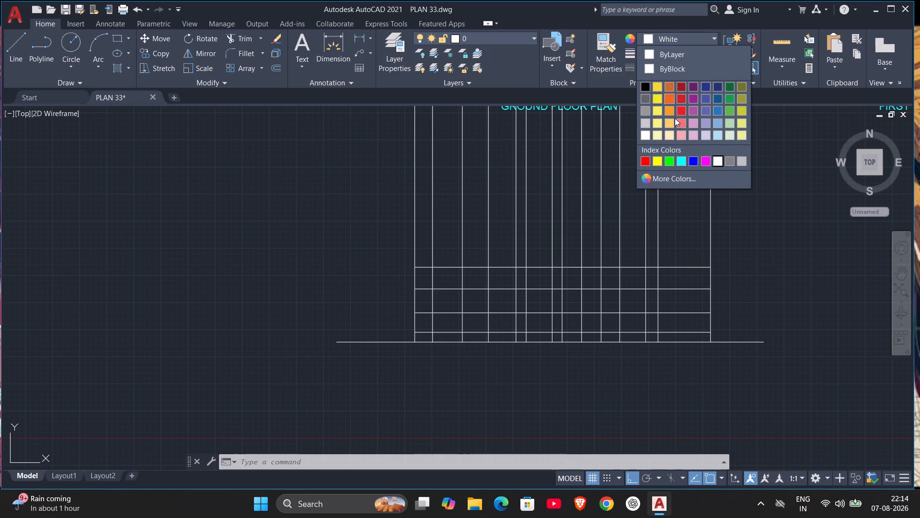
{"action": "left_click", "coordinate": [668, 159]}
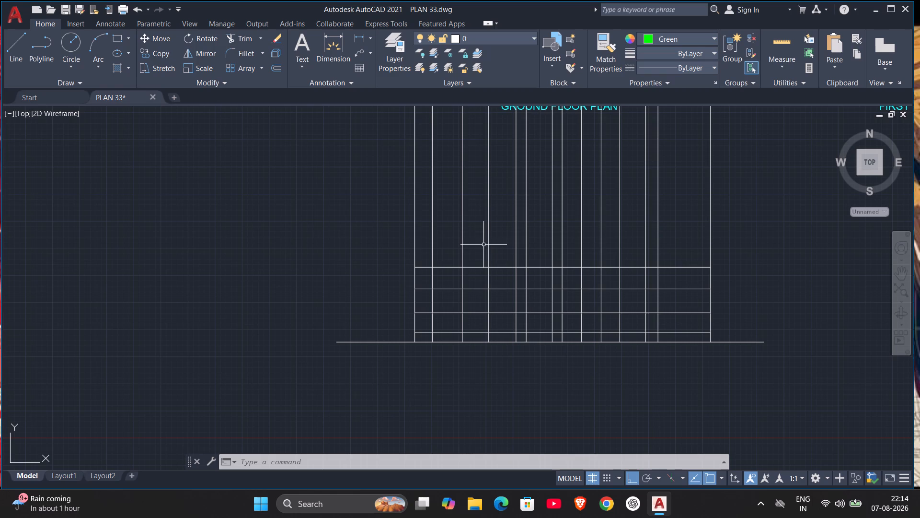
Draw a window rectangle between the third and fourth vertical lines from the left, spanning the 900 and 2000 level lines.
{"action": "scroll", "coordinate": [483, 237], "scroll_direction": "down", "scroll_amount": 1}
{"action": "middle_click_drag", "start_coordinate": [483, 239], "coordinate": [483, 253]}
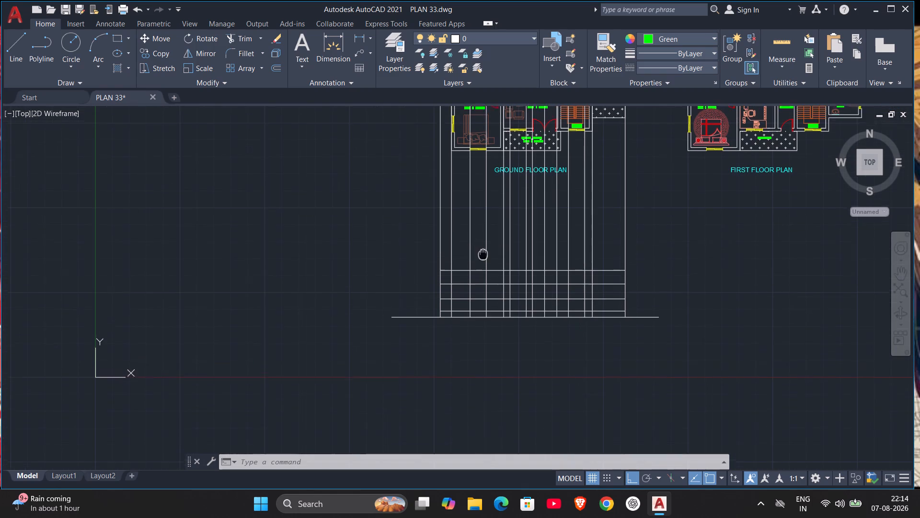
{"action": "middle_click_drag", "start_coordinate": [483, 253], "coordinate": [483, 261]}
{"action": "scroll", "coordinate": [486, 305], "scroll_direction": "up", "scroll_amount": 2}
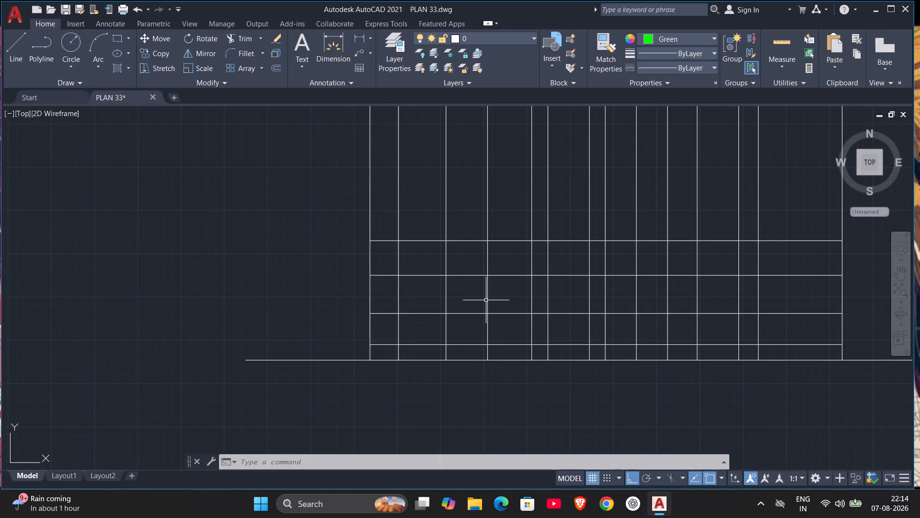
{"action": "scroll", "coordinate": [485, 299], "scroll_direction": "down", "scroll_amount": 2}
{"action": "scroll", "coordinate": [481, 295], "scroll_direction": "up", "scroll_amount": 2}
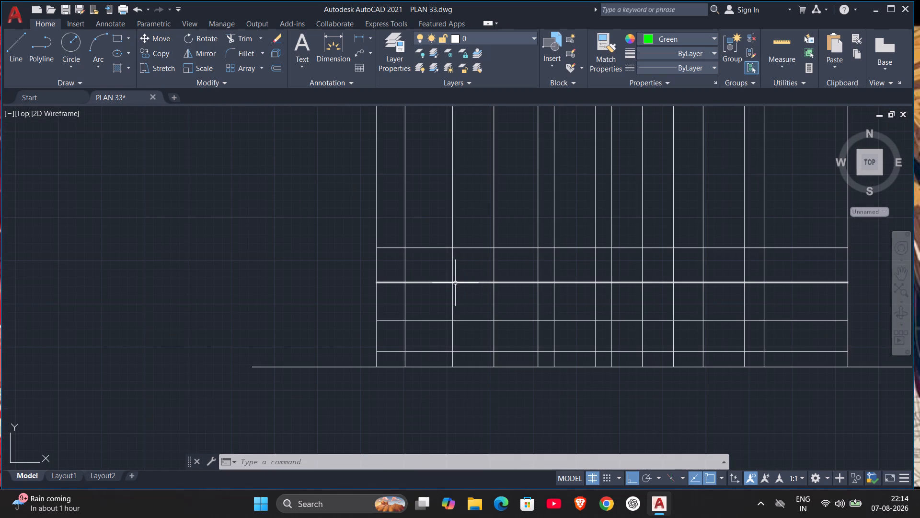
{"action": "type", "text": "REC"}
{"action": "key", "text": "Return"}
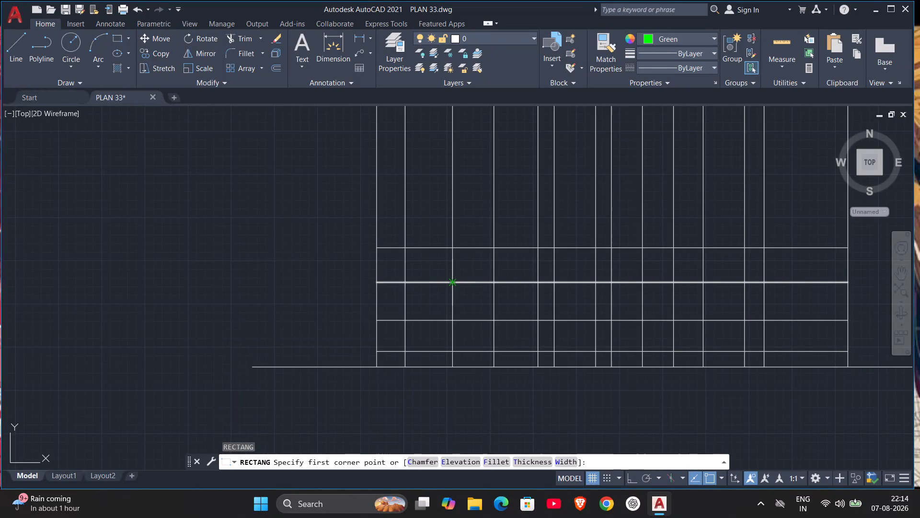
{"action": "left_click", "coordinate": [456, 281]}
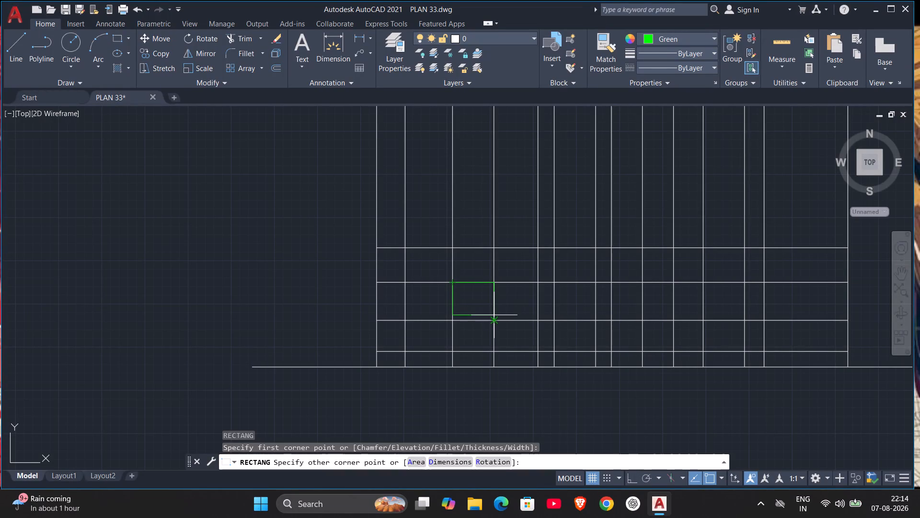
{"action": "left_click", "coordinate": [494, 318]}
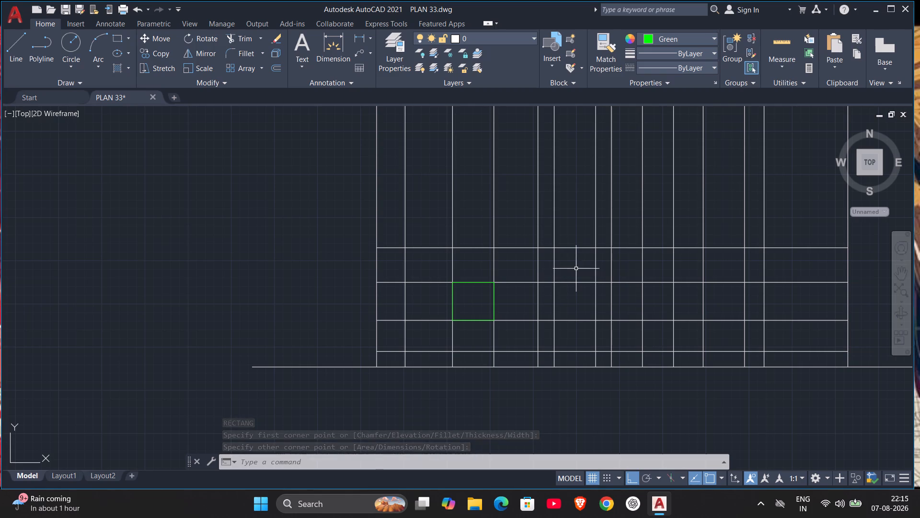
Draw a second window rectangle between the sixth and seventh vertical lines from the left, spanning the 900 and 2000 level lines.
{"action": "scroll", "coordinate": [576, 269], "scroll_direction": "down", "scroll_amount": 2}
{"action": "scroll", "coordinate": [575, 285], "scroll_direction": "up", "scroll_amount": 3}
{"action": "key", "text": "space"}
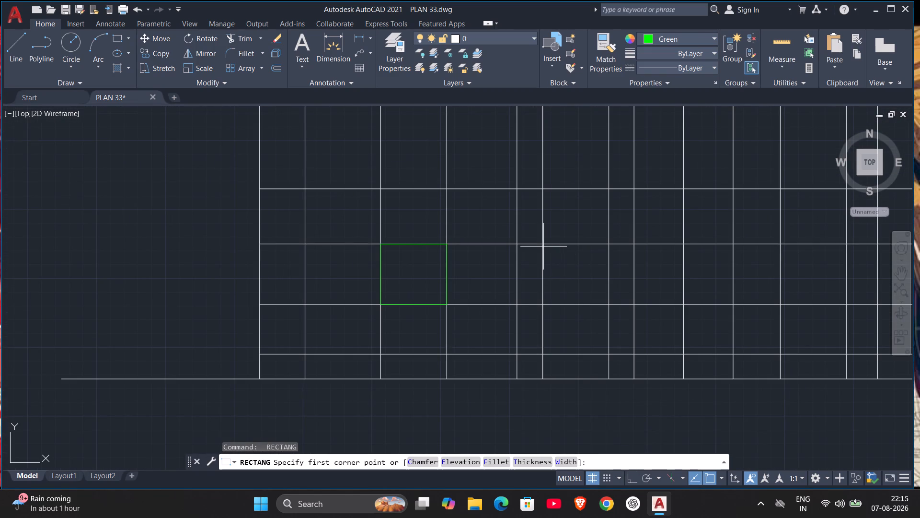
{"action": "left_click", "coordinate": [543, 243]}
{"action": "left_click", "coordinate": [609, 303]}
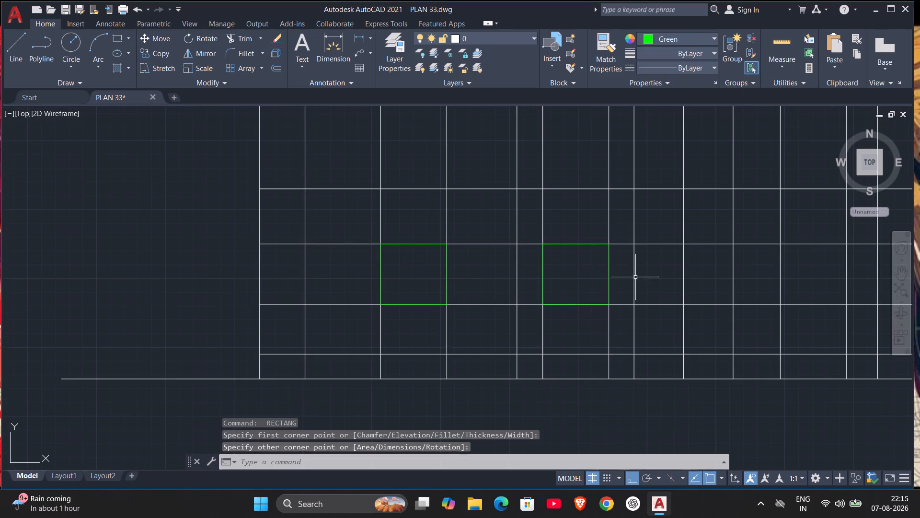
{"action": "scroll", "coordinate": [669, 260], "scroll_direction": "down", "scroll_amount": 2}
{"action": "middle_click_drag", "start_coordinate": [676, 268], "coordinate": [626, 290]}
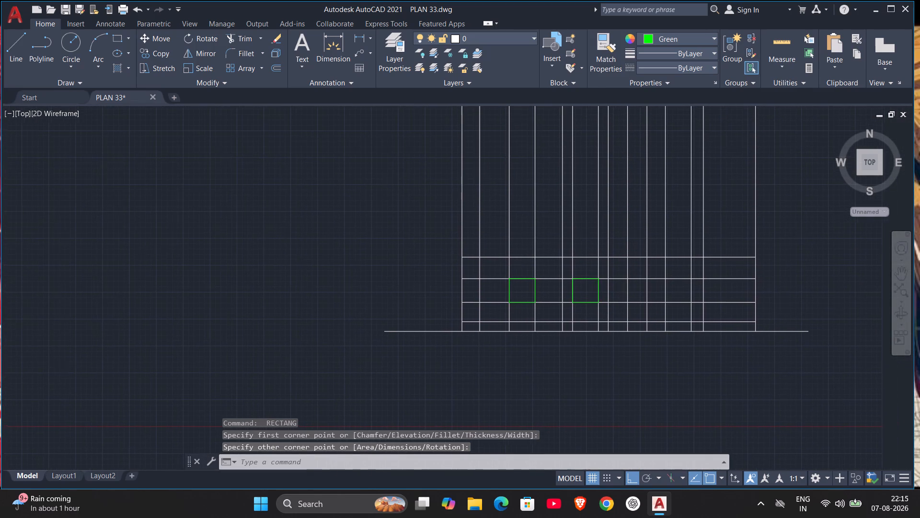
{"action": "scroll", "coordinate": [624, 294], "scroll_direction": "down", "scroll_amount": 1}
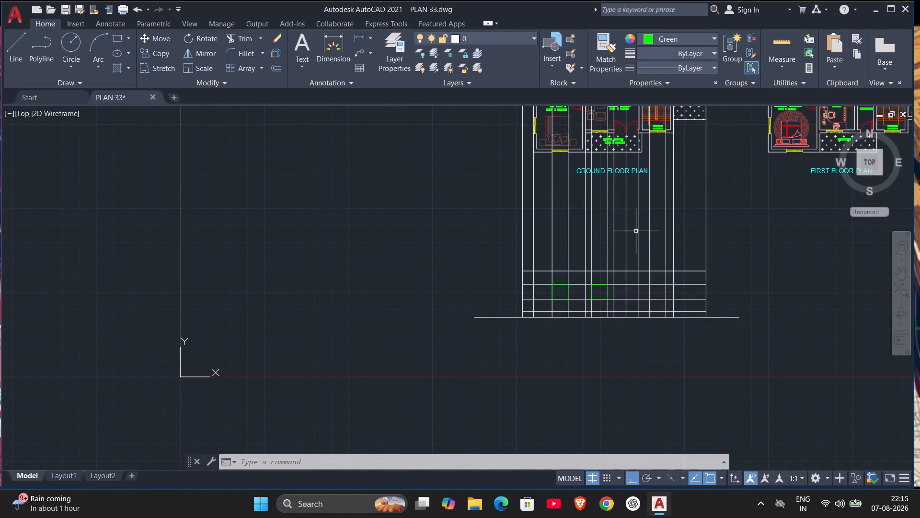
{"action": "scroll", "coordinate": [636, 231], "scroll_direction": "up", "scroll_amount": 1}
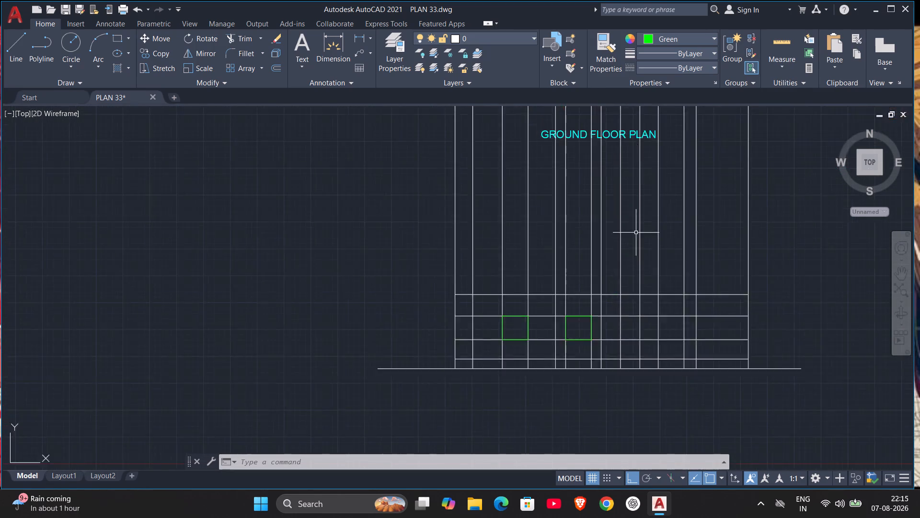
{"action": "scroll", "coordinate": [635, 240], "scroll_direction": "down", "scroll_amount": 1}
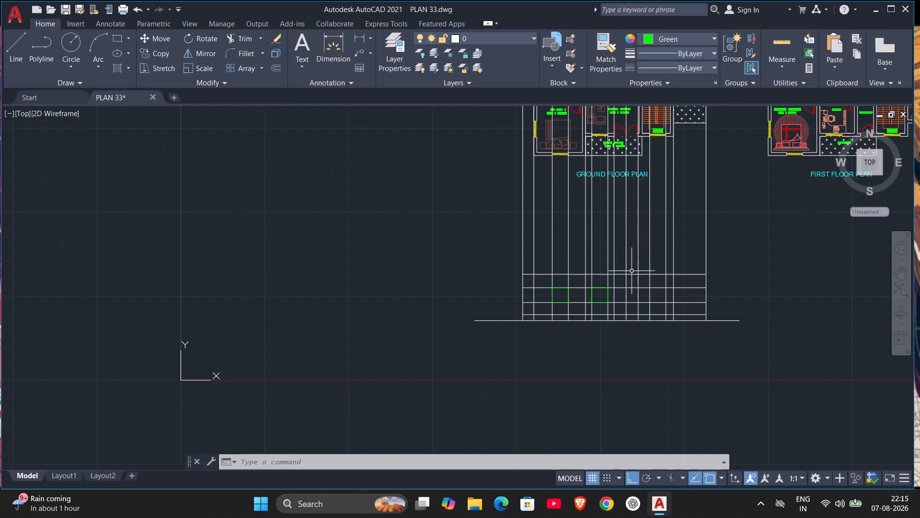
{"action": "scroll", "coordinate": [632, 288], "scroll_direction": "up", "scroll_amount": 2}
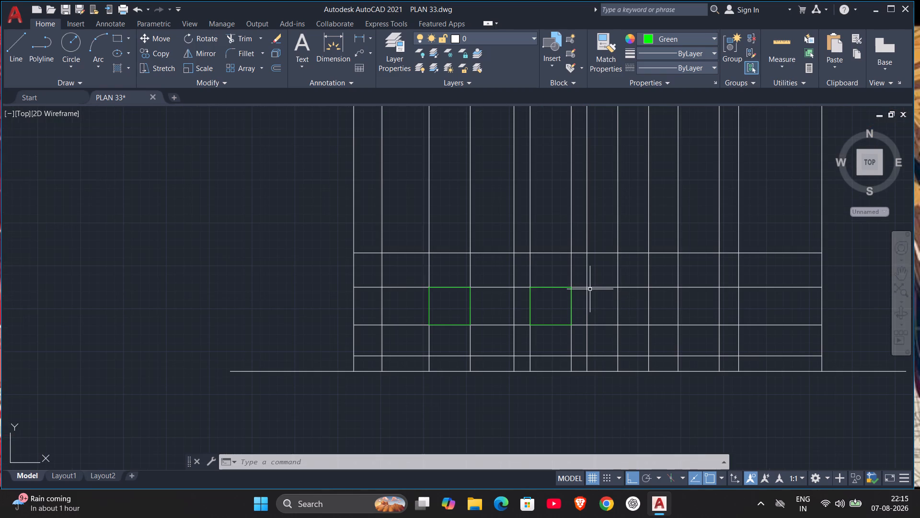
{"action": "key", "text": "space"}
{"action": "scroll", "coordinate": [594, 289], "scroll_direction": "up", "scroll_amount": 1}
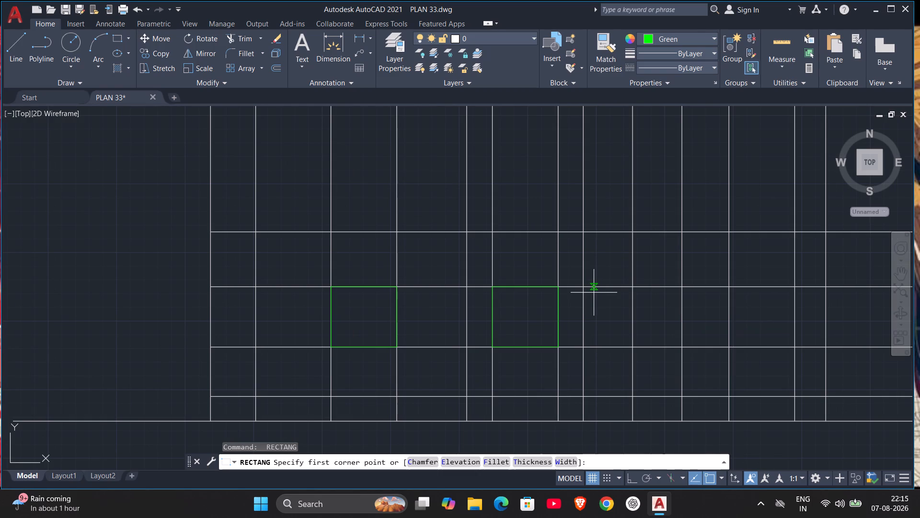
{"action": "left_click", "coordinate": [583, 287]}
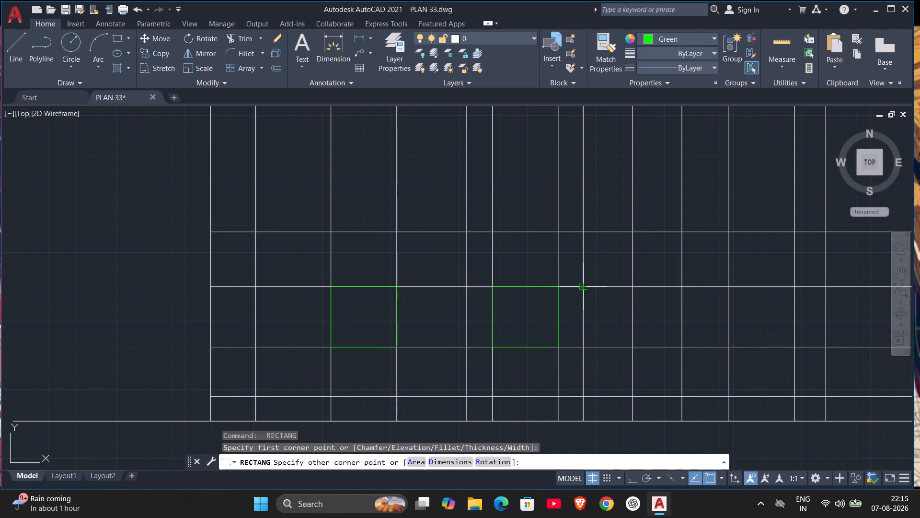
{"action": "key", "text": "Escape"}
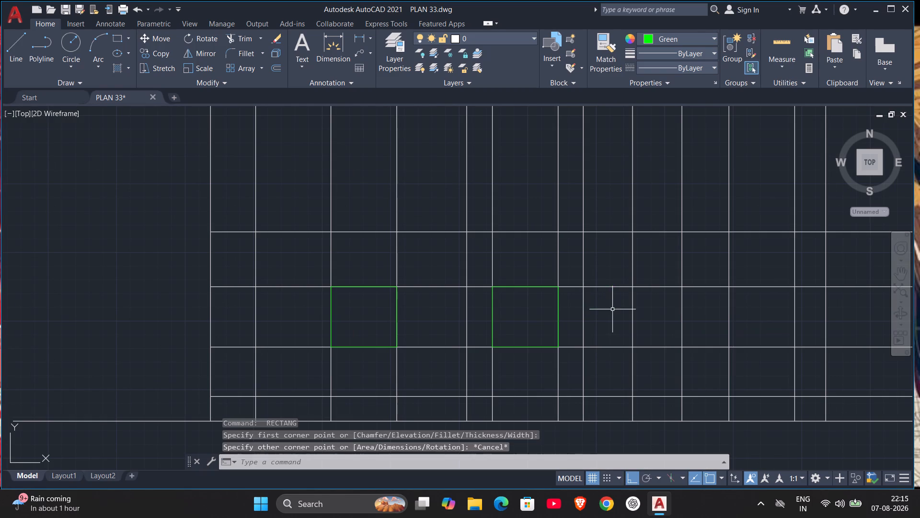
Draw the entrance door rectangle between the eighth and tenth vertical lines, from the 2000 level line down to the level line just above the base.
{"action": "key", "text": "space"}
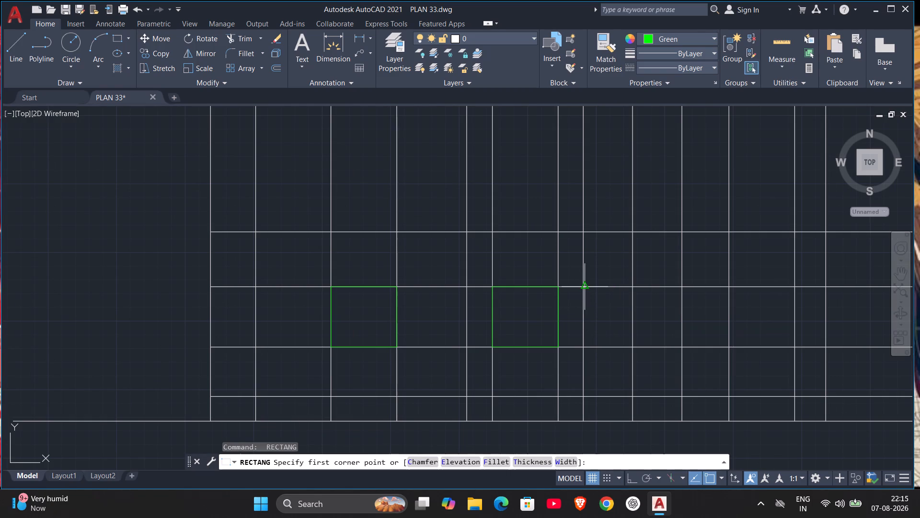
{"action": "scroll", "coordinate": [586, 287], "scroll_direction": "up", "scroll_amount": 3}
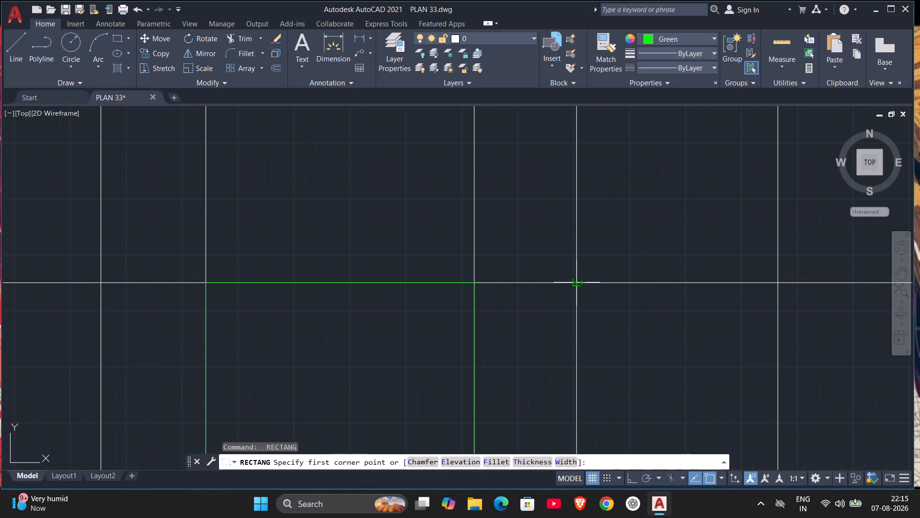
{"action": "left_click", "coordinate": [575, 281]}
{"action": "scroll", "coordinate": [621, 331], "scroll_direction": "down", "scroll_amount": 4}
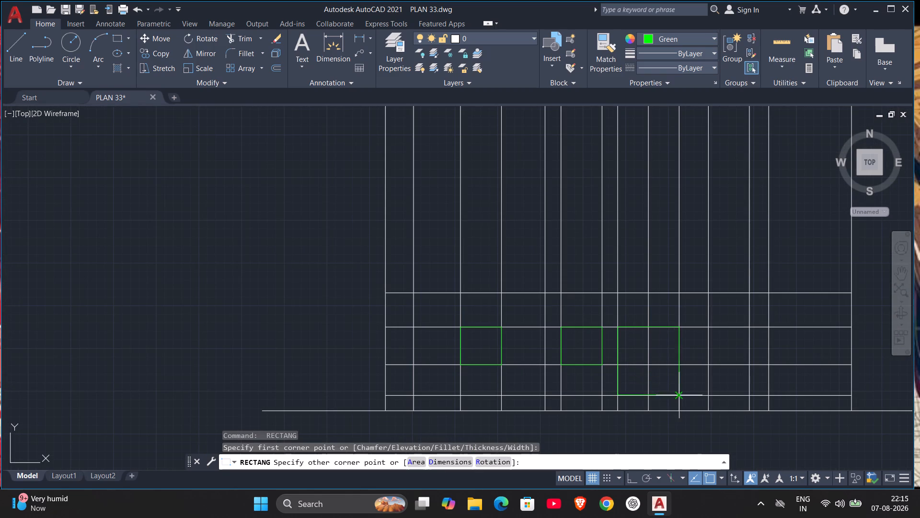
{"action": "scroll", "coordinate": [684, 401], "scroll_direction": "up", "scroll_amount": 3}
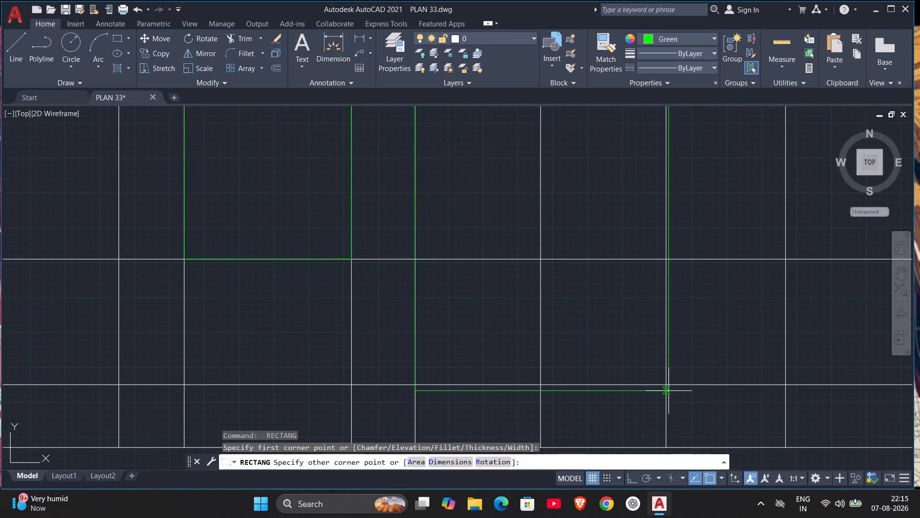
{"action": "left_click", "coordinate": [668, 384]}
{"action": "scroll", "coordinate": [723, 337], "scroll_direction": "down", "scroll_amount": 2}
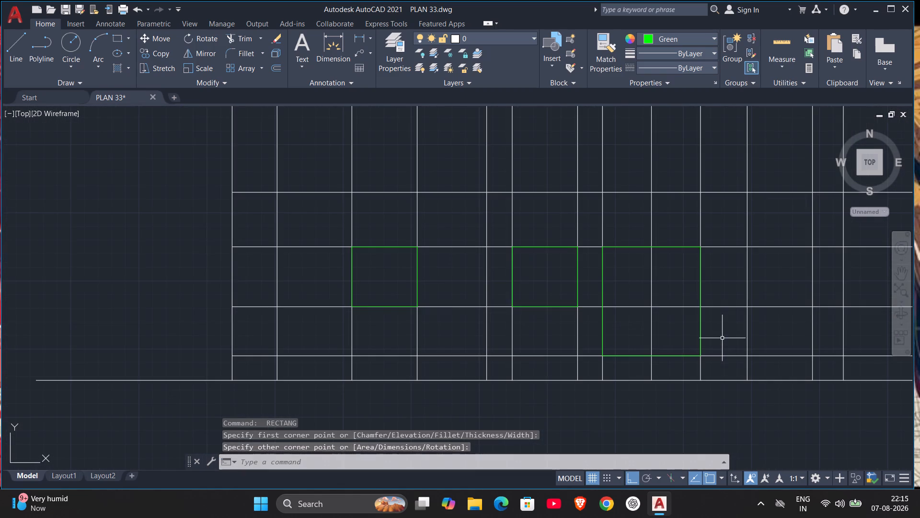
{"action": "scroll", "coordinate": [722, 339], "scroll_direction": "down", "scroll_amount": 1}
{"action": "double_click", "coordinate": [716, 341]}
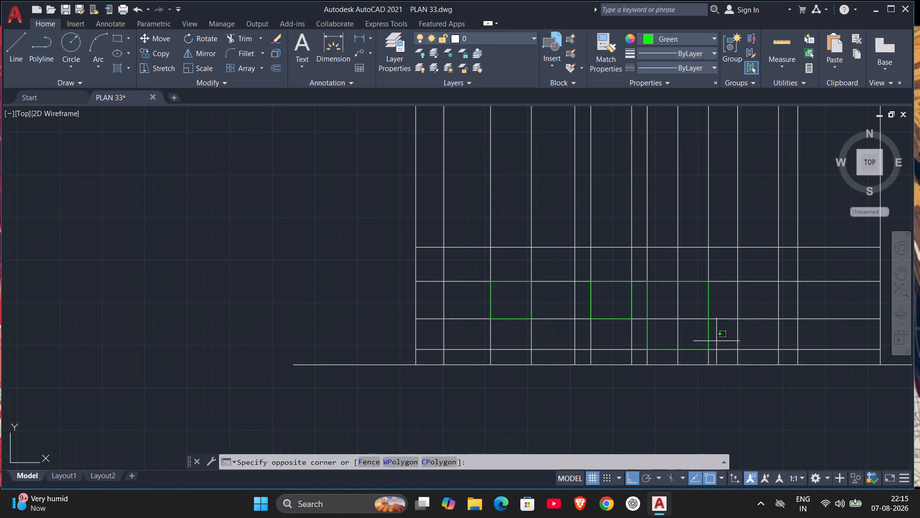
{"action": "scroll", "coordinate": [723, 312], "scroll_direction": "down", "scroll_amount": 1}
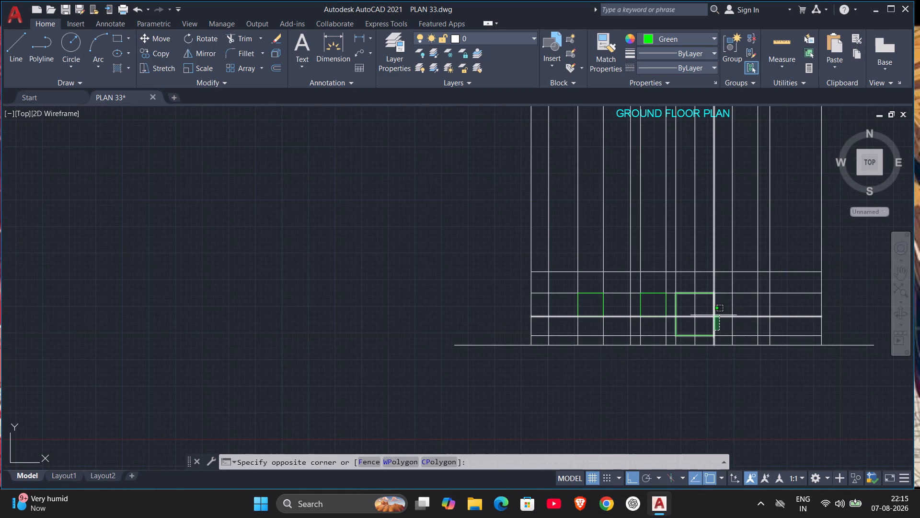
{"action": "key", "text": "Escape"}
Draw a third window rectangle between the eleventh and twelfth vertical lines from the left, spanning the 900 and 2000 level lines.
{"action": "middle_click_drag", "start_coordinate": [739, 311], "coordinate": [630, 368]}
{"action": "scroll", "coordinate": [629, 370], "scroll_direction": "down", "scroll_amount": 1}
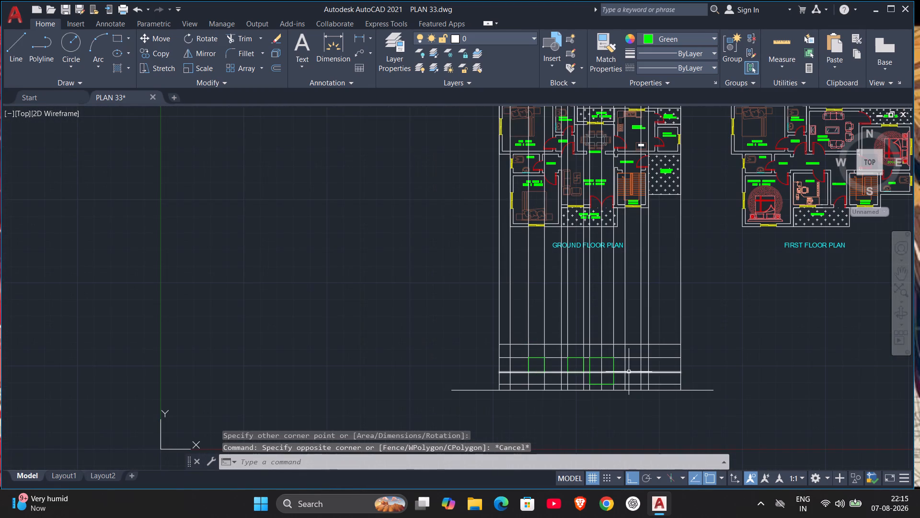
{"action": "scroll", "coordinate": [629, 362], "scroll_direction": "up", "scroll_amount": 1}
{"action": "middle_click_drag", "start_coordinate": [629, 362], "coordinate": [615, 383]}
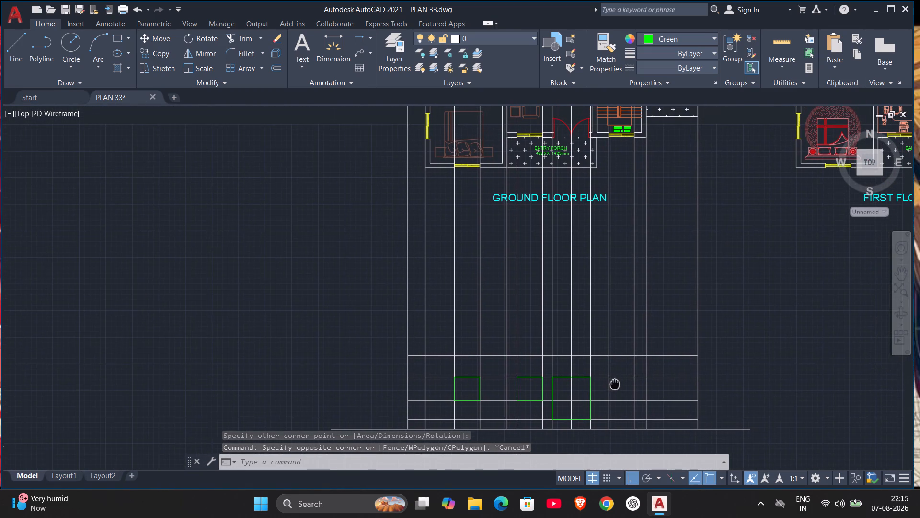
{"action": "key", "text": "r"}
{"action": "type", "text": "EC"}
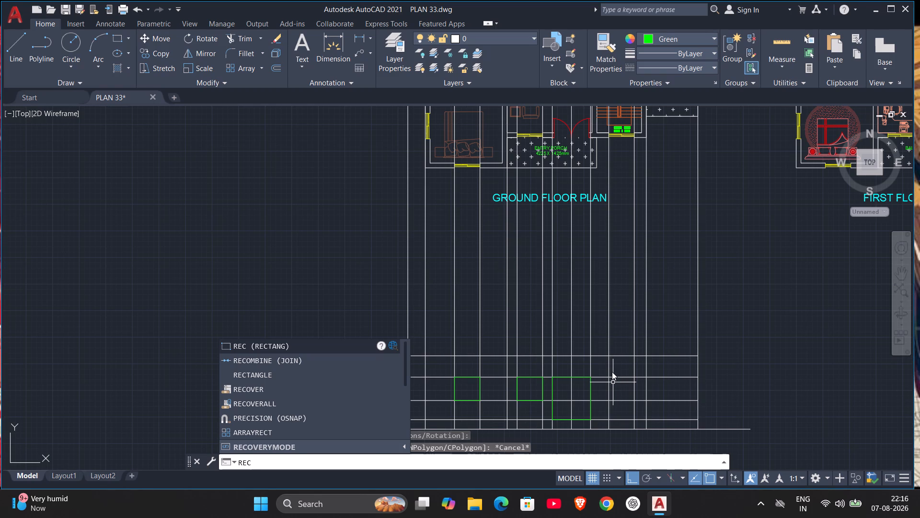
{"action": "key", "text": "Return"}
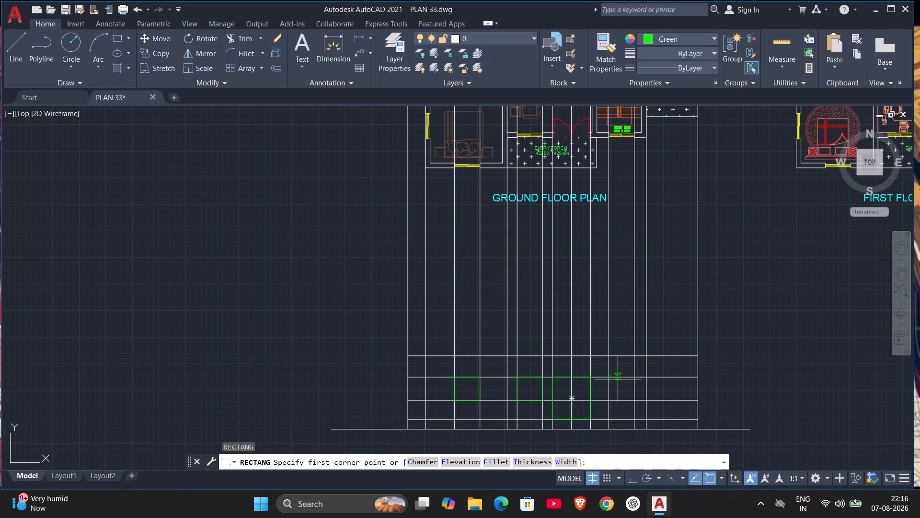
{"action": "scroll", "coordinate": [613, 382], "scroll_direction": "up", "scroll_amount": 1}
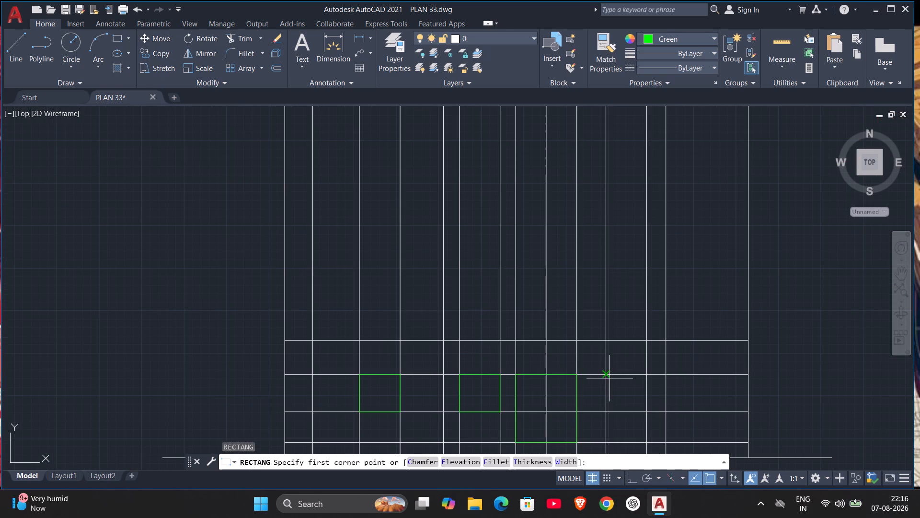
{"action": "left_click", "coordinate": [607, 376]}
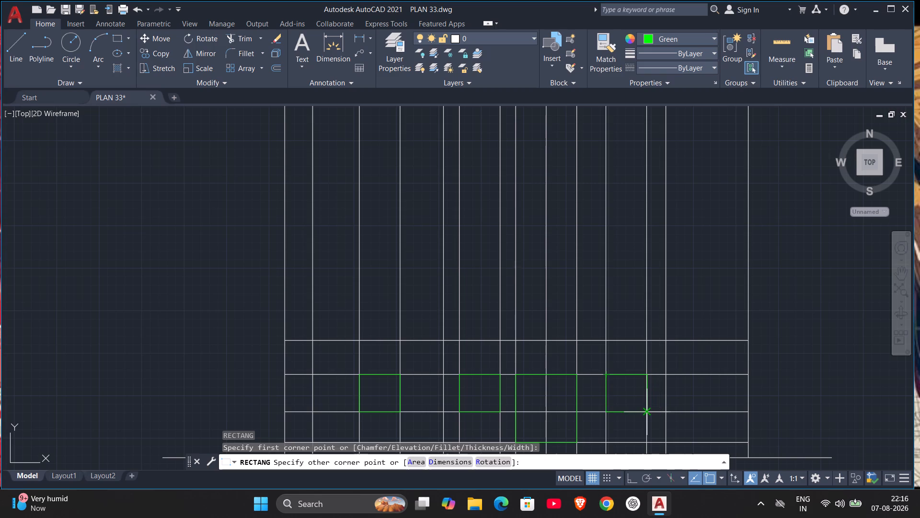
{"action": "left_click", "coordinate": [649, 413]}
{"action": "scroll", "coordinate": [724, 382], "scroll_direction": "down", "scroll_amount": 2}
{"action": "key", "text": "Escape"}
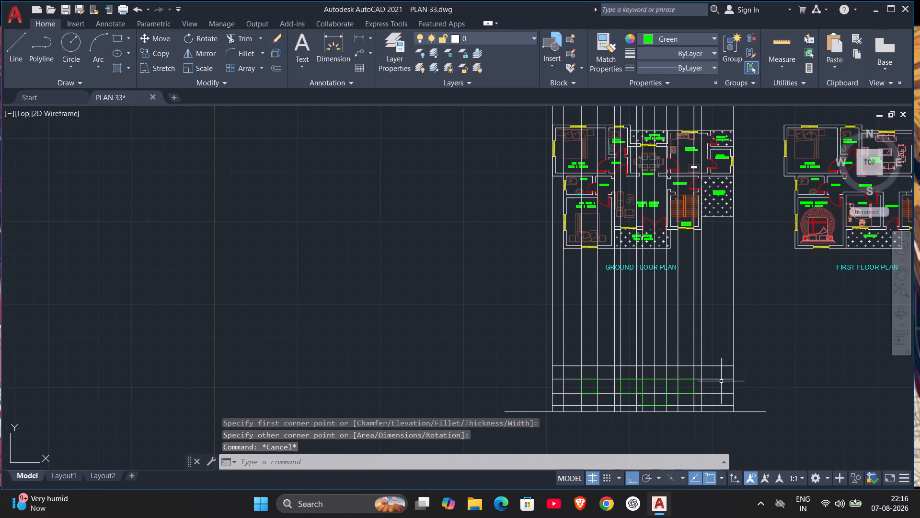
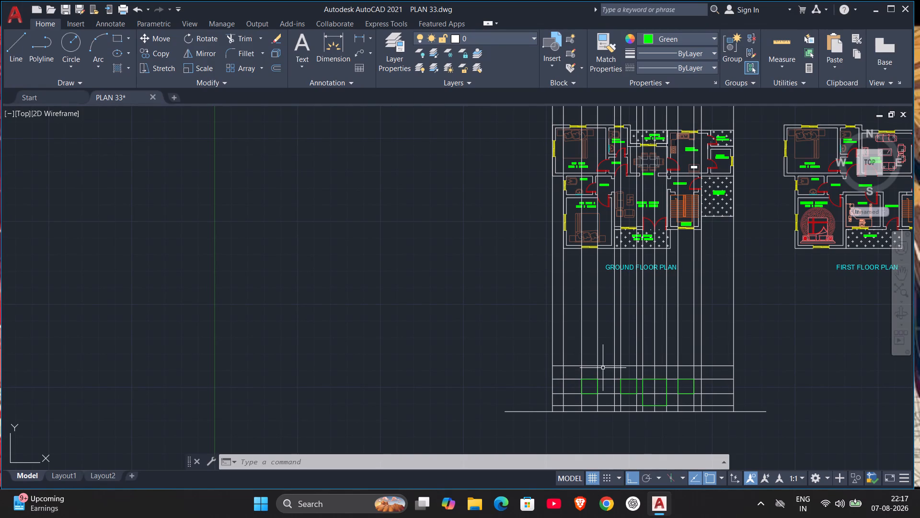
Offset the topmost level line of the elevation upward by 1200.
{"action": "scroll", "coordinate": [603, 370], "scroll_direction": "up", "scroll_amount": 2}
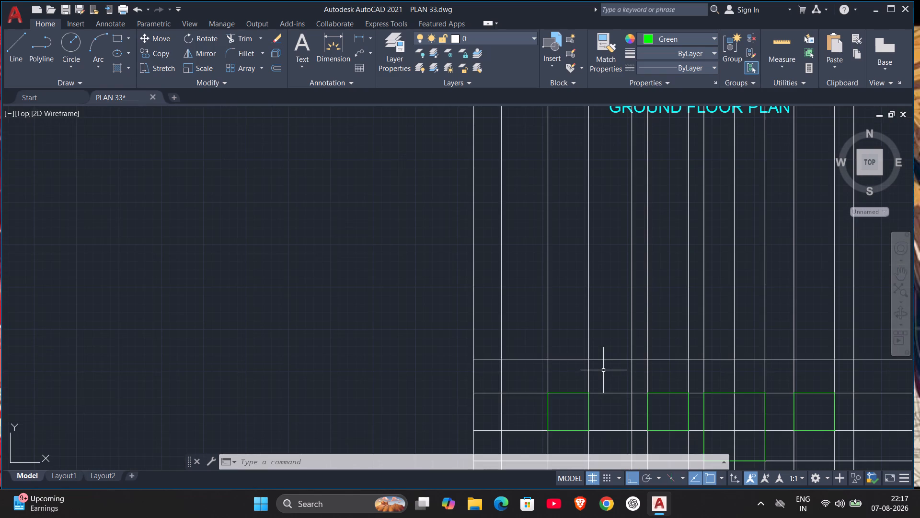
{"action": "key", "text": "o"}
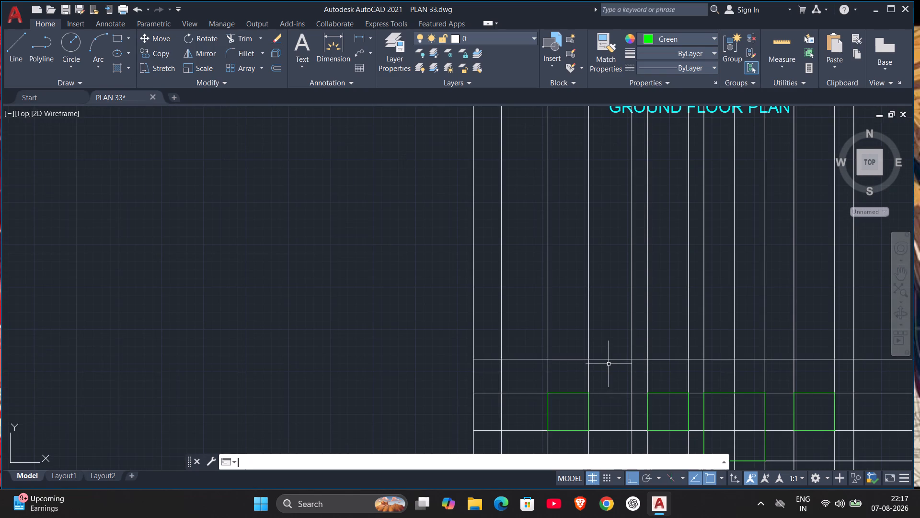
{"action": "key", "text": "Return"}
{"action": "type", "text": "12"}
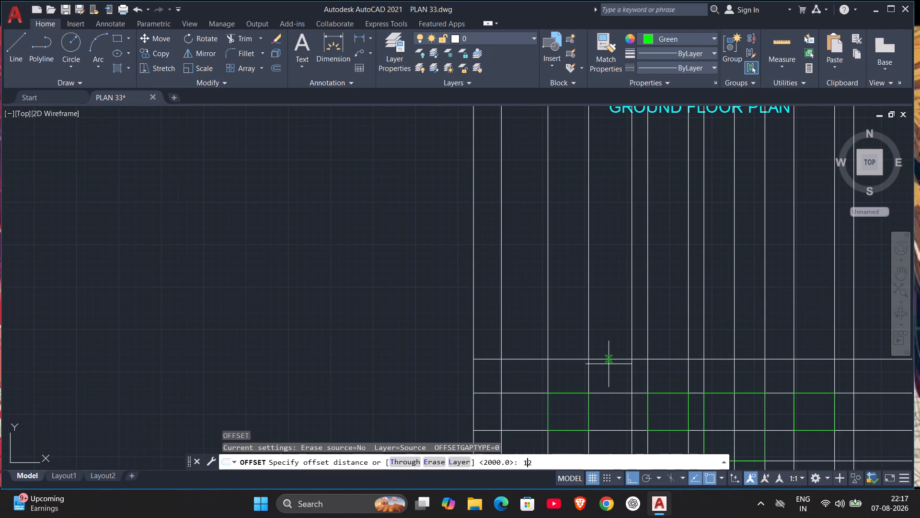
{"action": "type", "text": "00"}
{"action": "key", "text": "Return"}
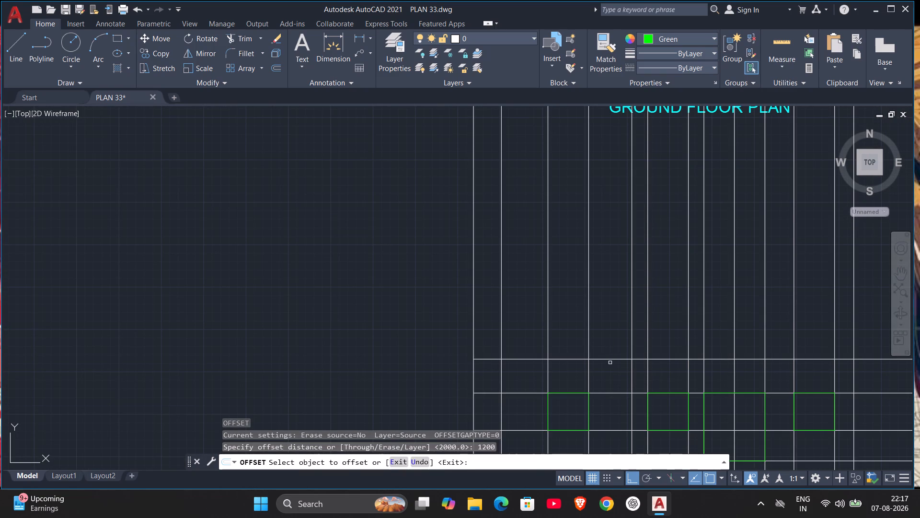
{"action": "left_click", "coordinate": [610, 358]}
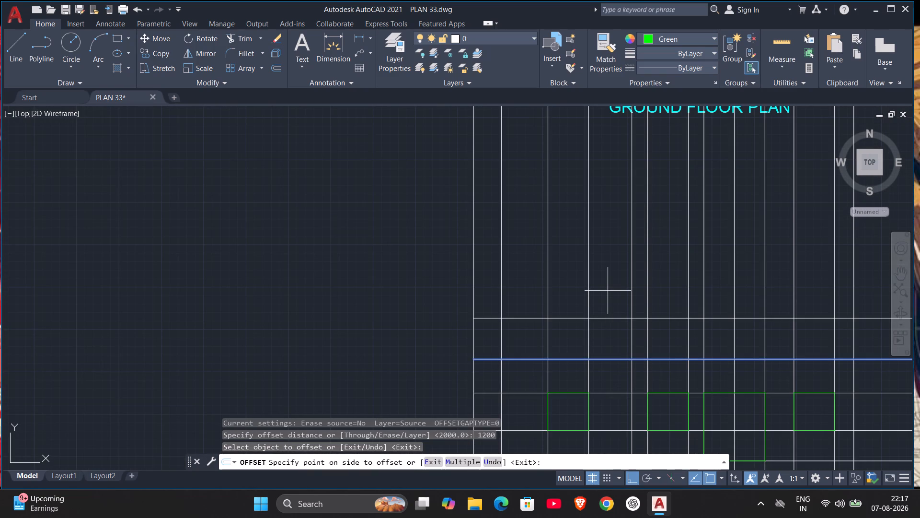
{"action": "left_click", "coordinate": [608, 291]}
{"action": "scroll", "coordinate": [605, 314], "scroll_direction": "down", "scroll_amount": 2}
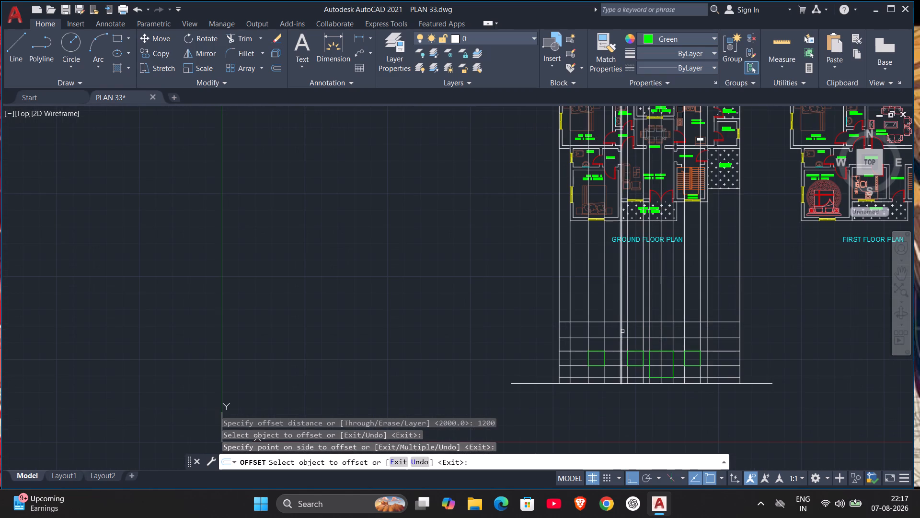
{"action": "scroll", "coordinate": [710, 331], "scroll_direction": "up", "scroll_amount": 1}
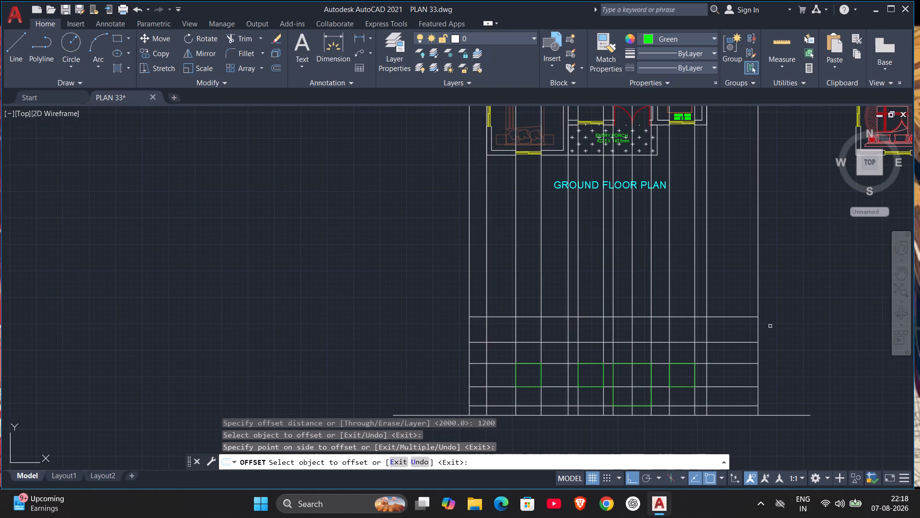
{"action": "key", "text": "Escape"}
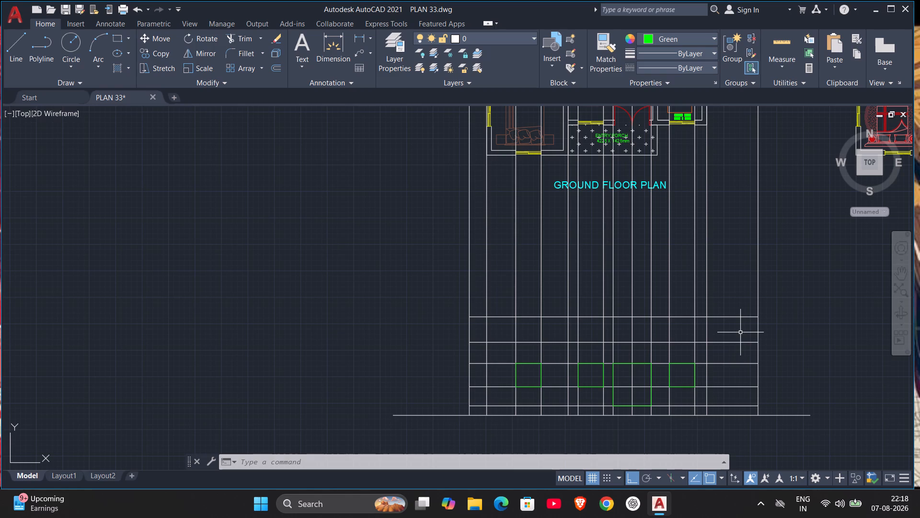
Trim all the vertical projection lines between the two uppermost level lines to separate the elevation from the plan projections.
{"action": "type", "text": "TR"}
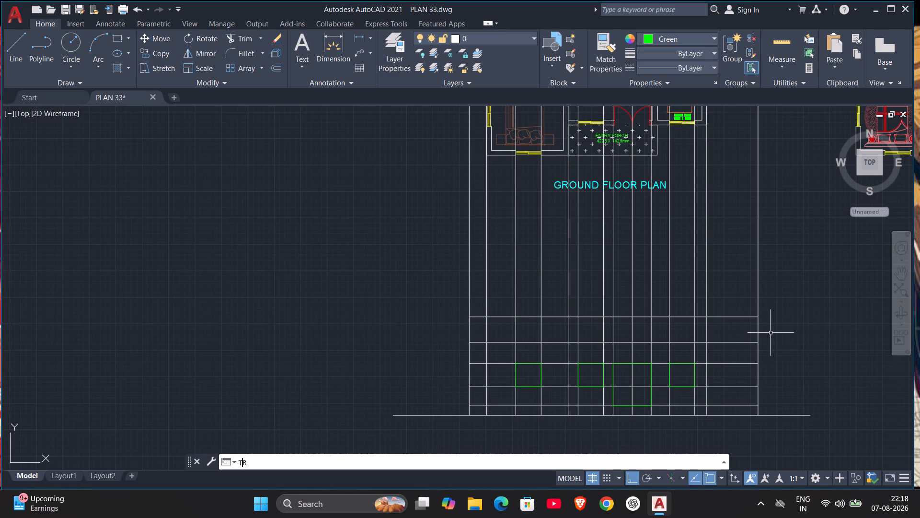
{"action": "key", "text": "Return"}
{"action": "left_click", "coordinate": [771, 331]}
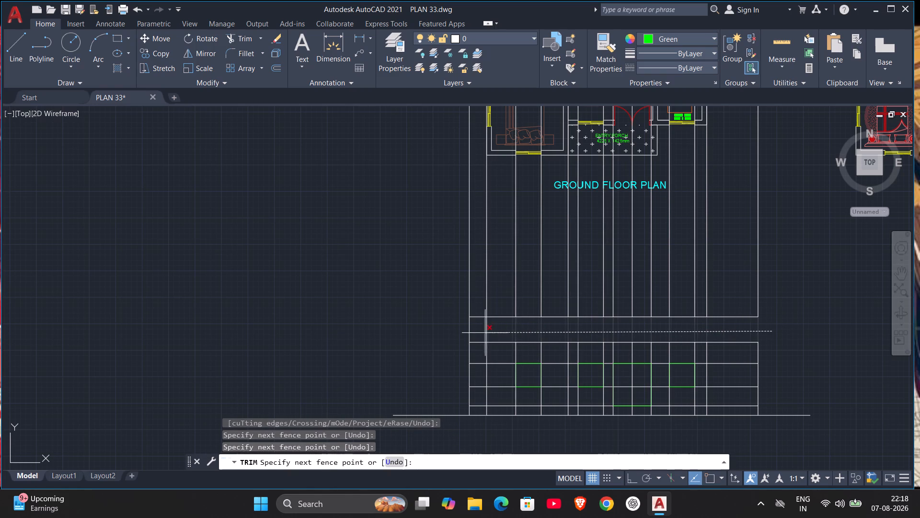
{"action": "left_click", "coordinate": [454, 331]}
{"action": "scroll", "coordinate": [728, 339], "scroll_direction": "up", "scroll_amount": 1}
{"action": "middle_click_drag", "start_coordinate": [726, 338], "coordinate": [828, 259]}
{"action": "key", "text": "Escape"}
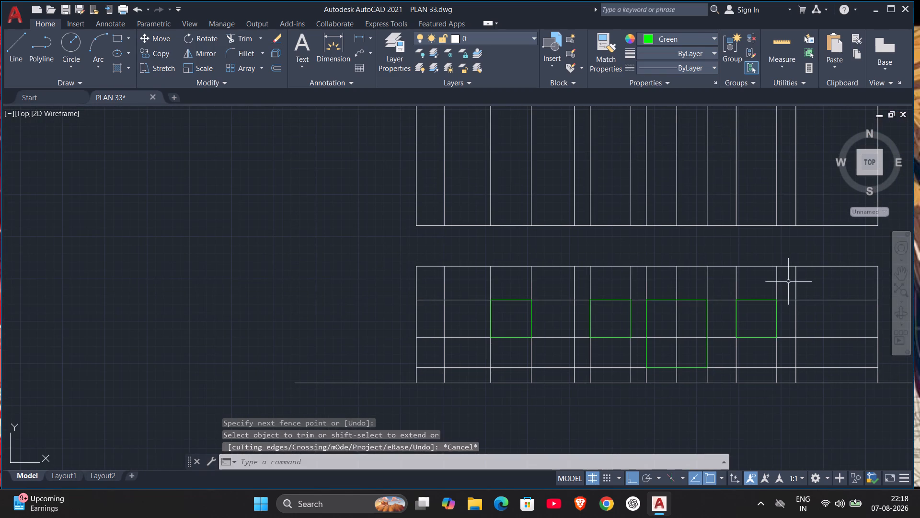
Erase the 900 level line and the six vertical lines along the sides of the three windows in the elevation.
{"action": "left_click", "coordinate": [530, 286]}
{"action": "left_click", "coordinate": [490, 289]}
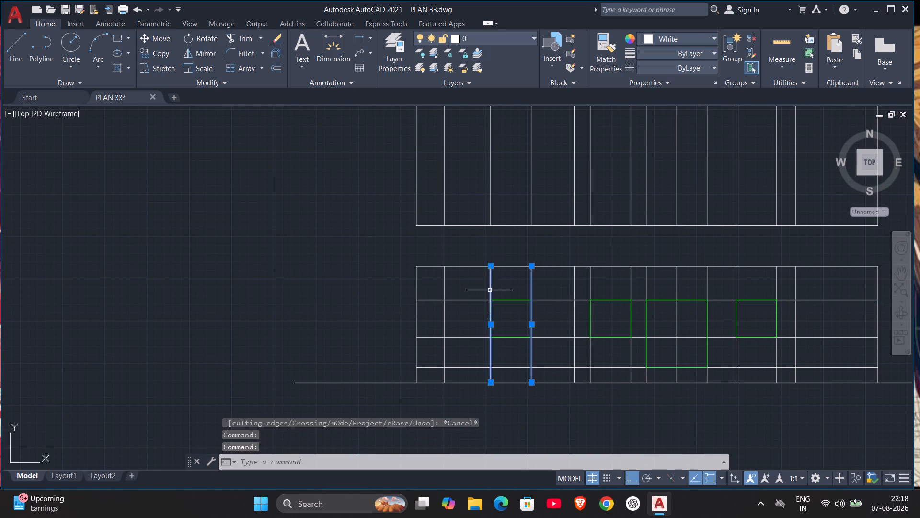
{"action": "left_click", "coordinate": [475, 337]}
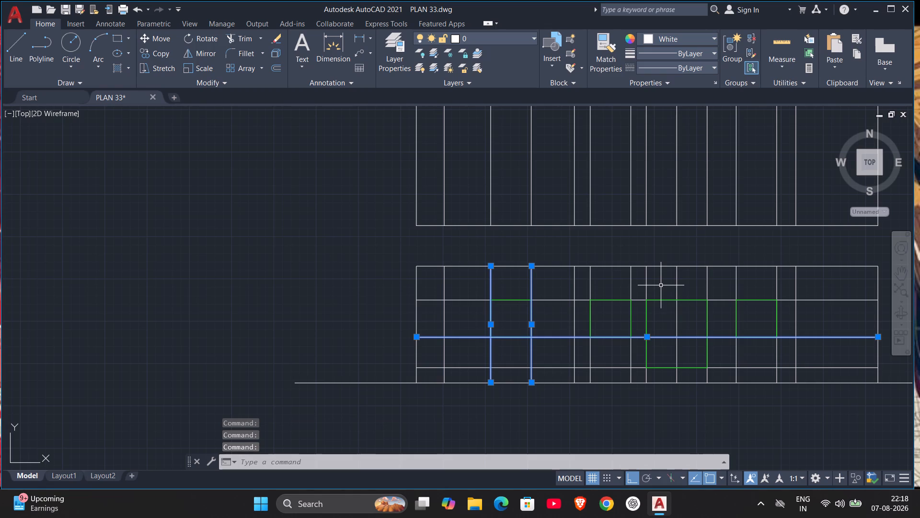
{"action": "left_click", "coordinate": [632, 284]}
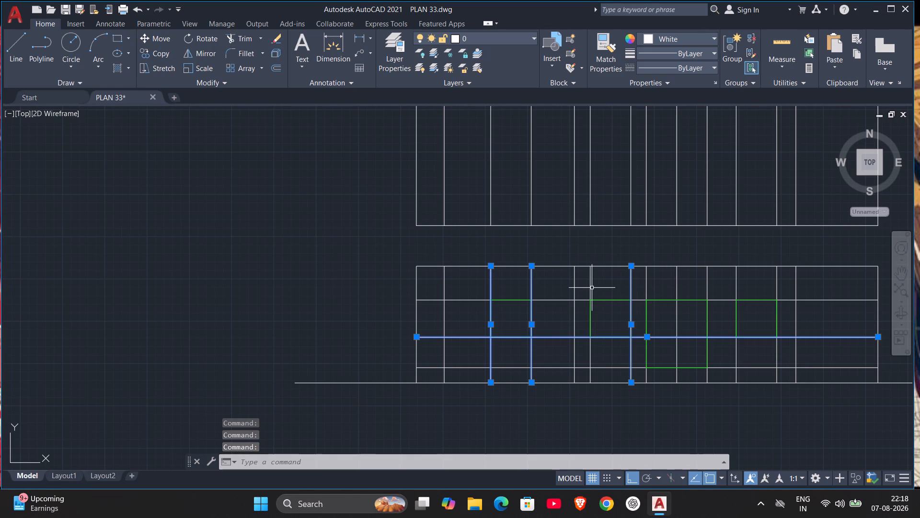
{"action": "left_click", "coordinate": [591, 288]}
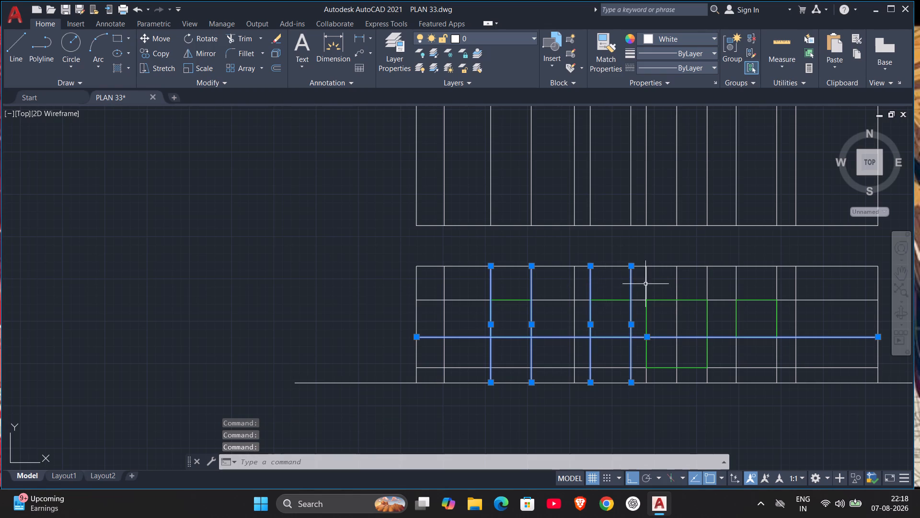
{"action": "left_click", "coordinate": [775, 283]}
{"action": "left_click", "coordinate": [778, 283]}
{"action": "left_click", "coordinate": [775, 285]}
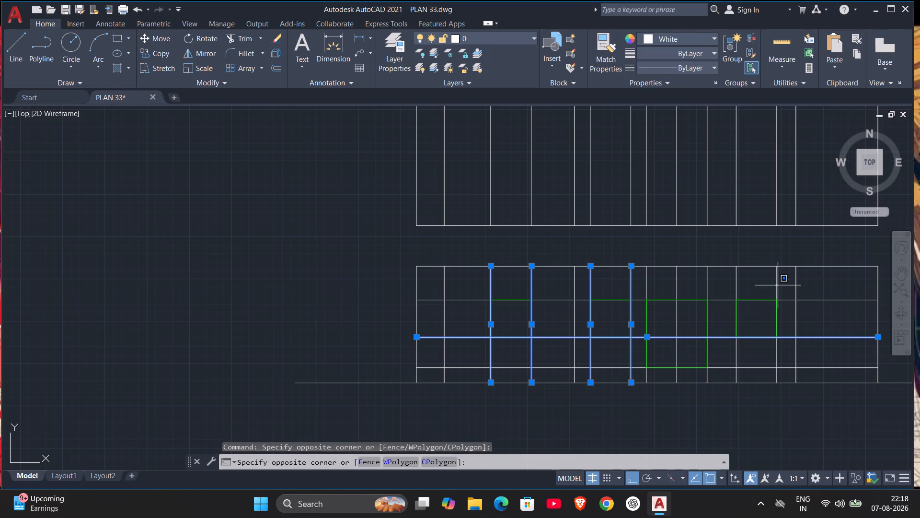
{"action": "left_click", "coordinate": [778, 285]}
{"action": "left_click", "coordinate": [777, 285]}
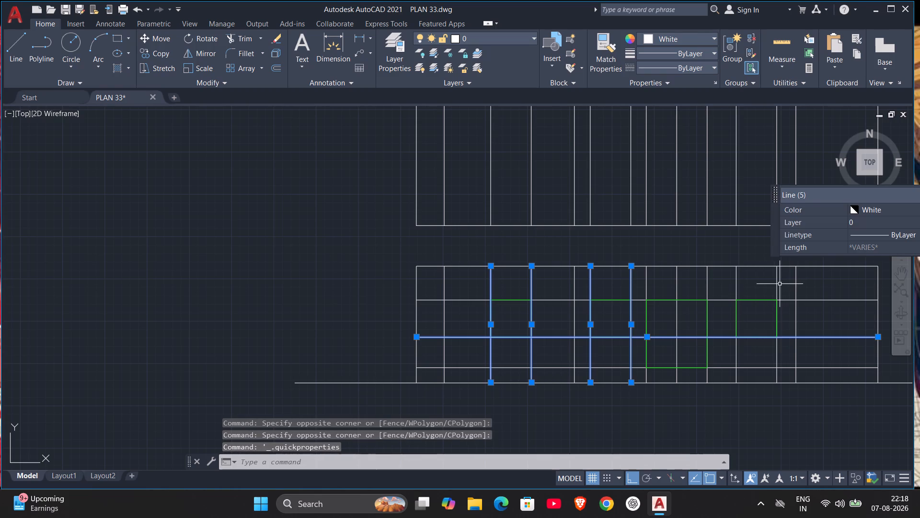
{"action": "left_click", "coordinate": [776, 289]}
{"action": "left_click", "coordinate": [735, 294]}
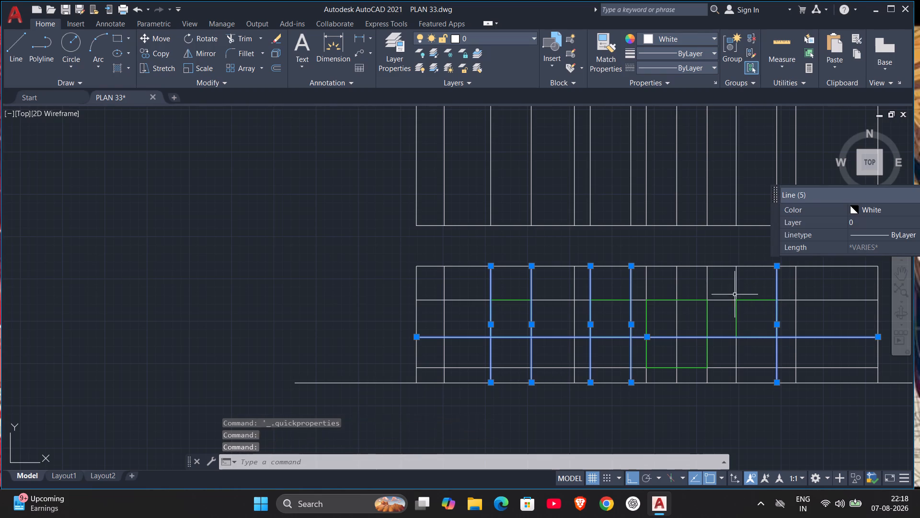
{"action": "key", "text": "Delete"}
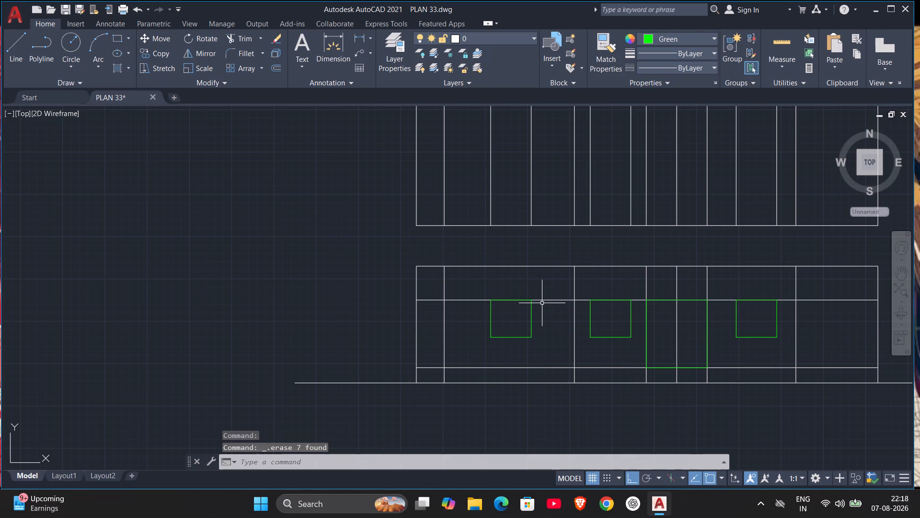
{"action": "key", "text": "Escape"}
Offset the three green window rectangles inward by 100 to form their frames.
{"action": "key", "text": "o"}
{"action": "key", "text": "Return"}
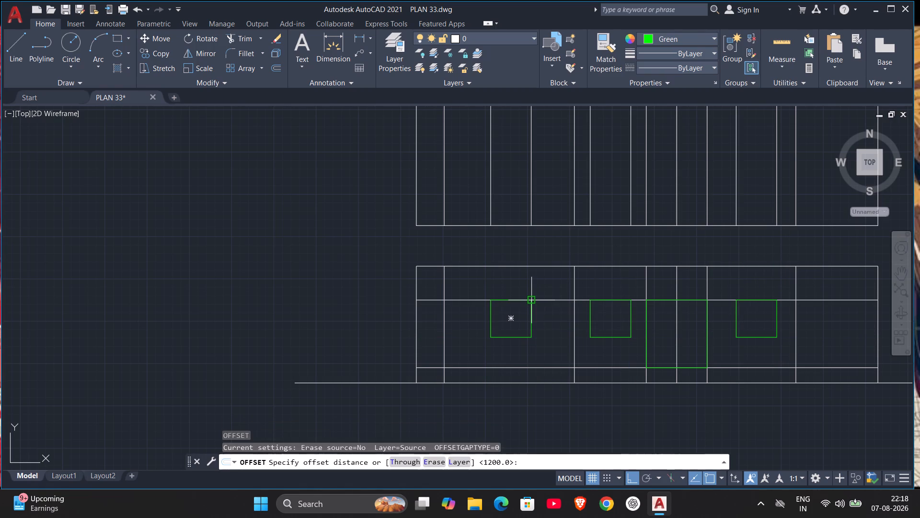
{"action": "type", "text": "100"}
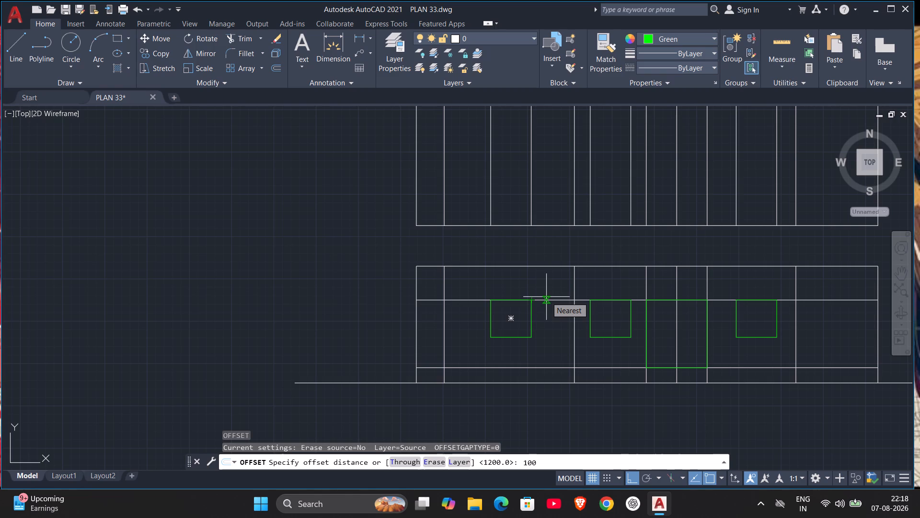
{"action": "key", "text": "Return"}
{"action": "left_click", "coordinate": [531, 315]}
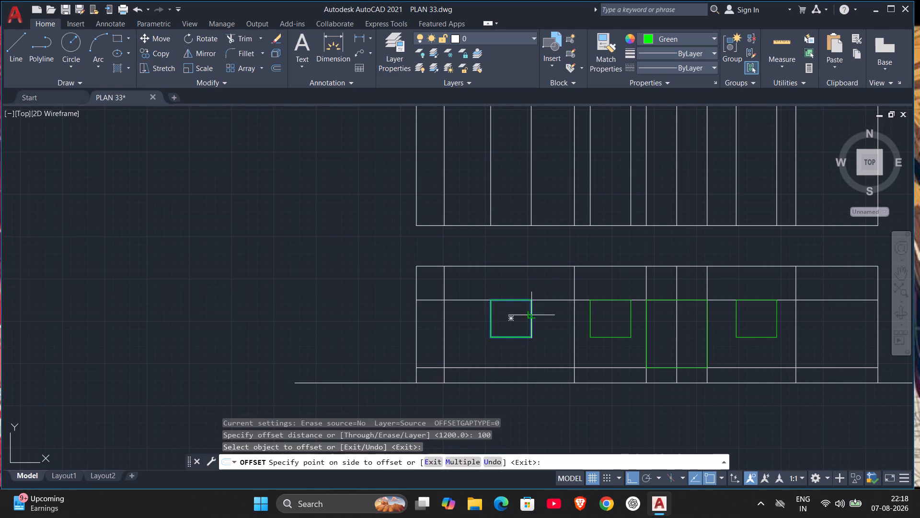
{"action": "left_click", "coordinate": [516, 318]}
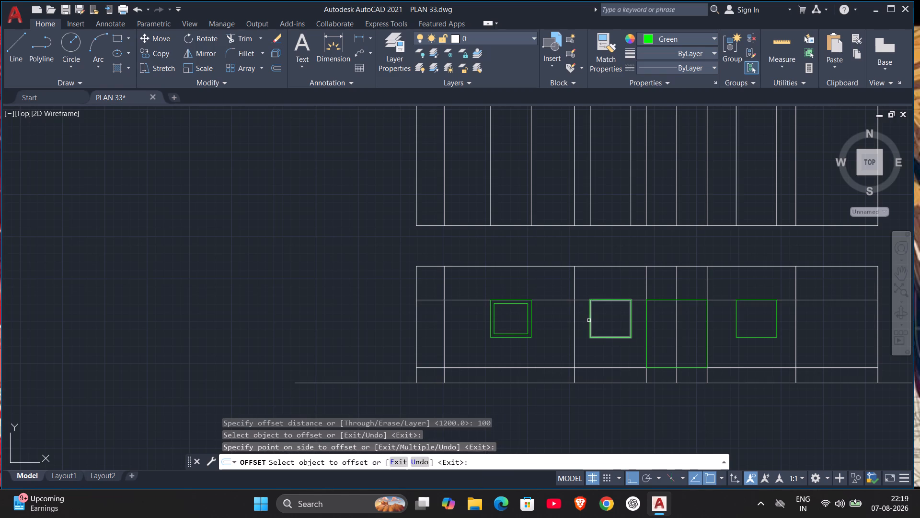
{"action": "left_click", "coordinate": [589, 320]}
{"action": "left_click", "coordinate": [611, 320]}
{"action": "left_click_drag", "start_coordinate": [736, 321], "coordinate": [741, 321]}
{"action": "left_click_drag", "start_coordinate": [768, 319], "coordinate": [772, 317]}
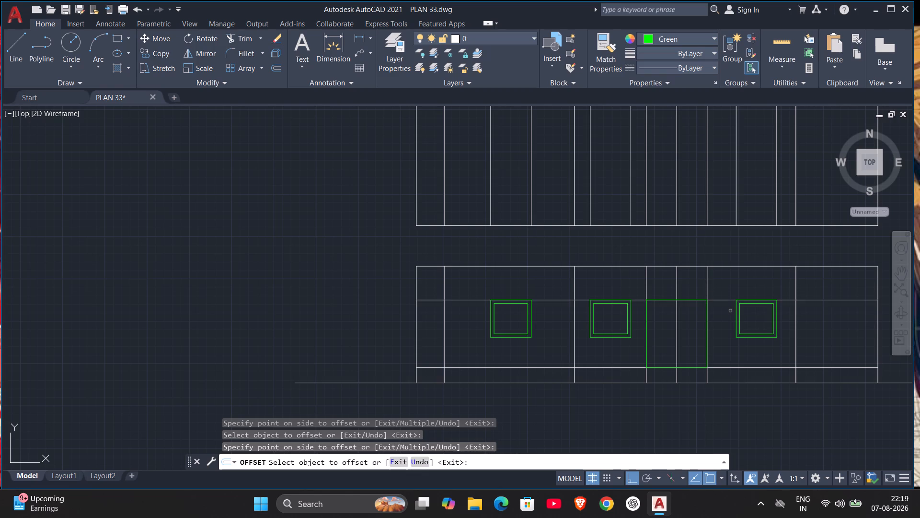
{"action": "scroll", "coordinate": [710, 286], "scroll_direction": "down", "scroll_amount": 3}
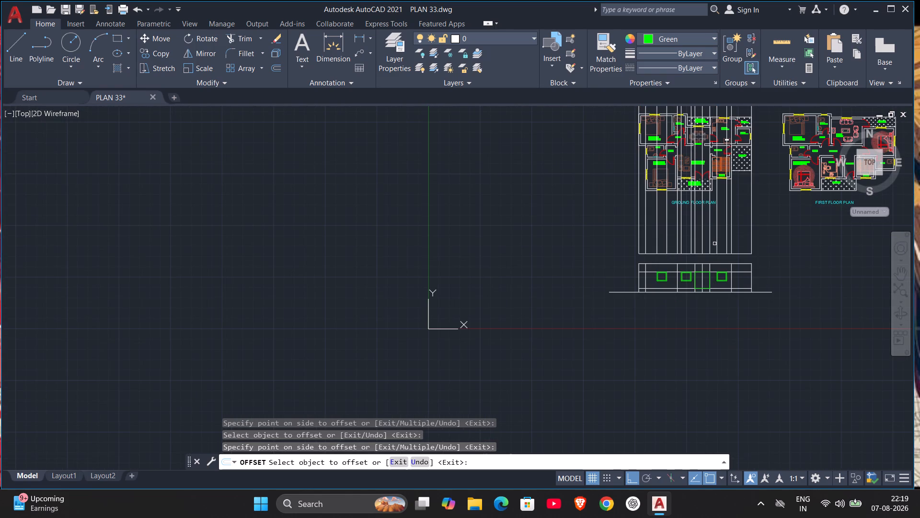
{"action": "key", "text": "Escape"}
{"action": "key", "text": "Escape"}
Erase the vertical projection lines running through the ground floor plan and the detached horizontal line at their lower ends.
{"action": "left_click", "coordinate": [764, 216]}
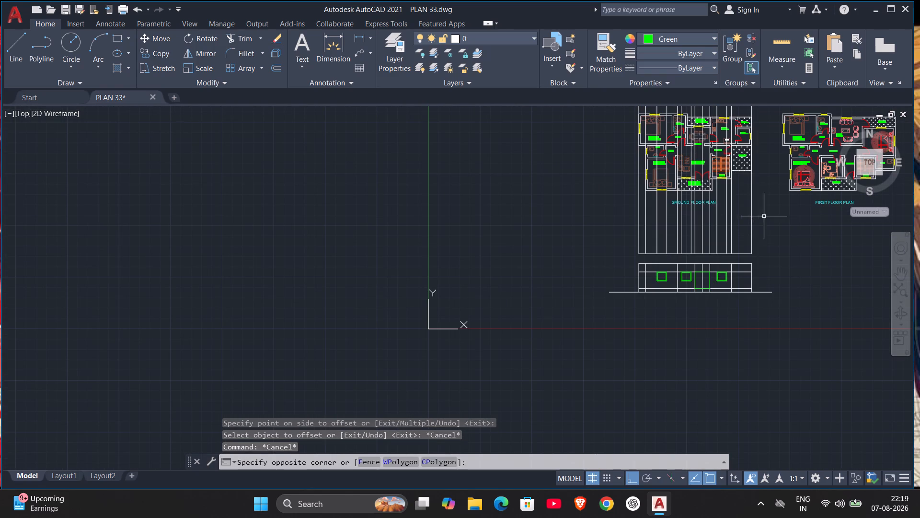
{"action": "left_click", "coordinate": [614, 233]}
{"action": "key", "text": "Delete"}
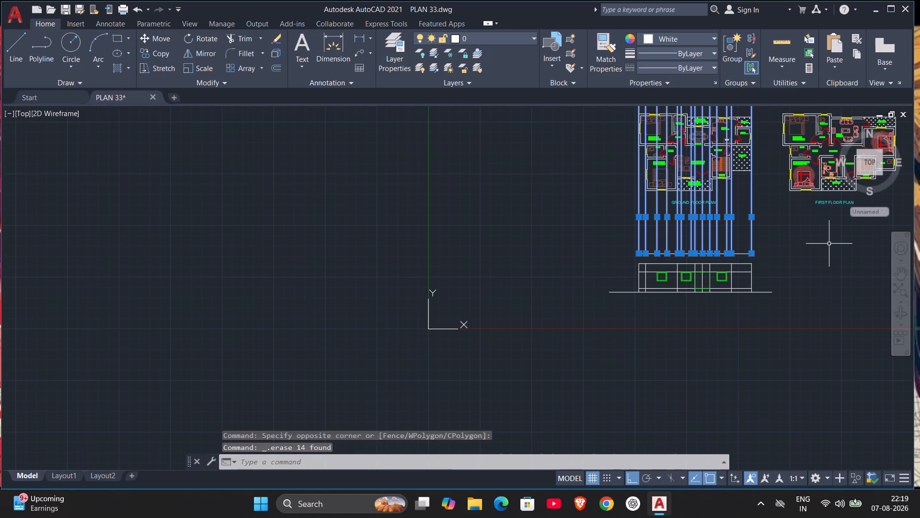
{"action": "left_click", "coordinate": [740, 252]}
{"action": "key", "text": "Delete"}
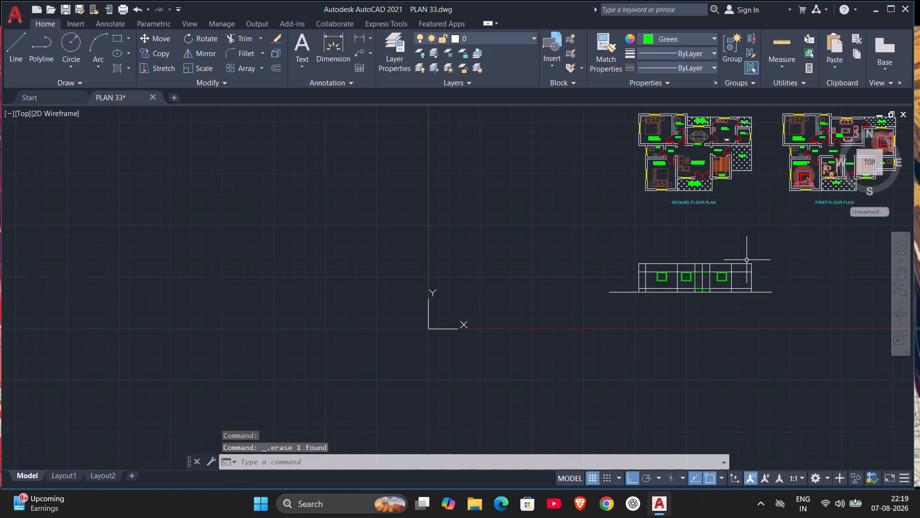
Draw a rectangle over the right half of the entrance door, from the top of its centre line to its lower-right corner.
{"action": "scroll", "coordinate": [747, 260], "scroll_direction": "up", "scroll_amount": 3}
{"action": "scroll", "coordinate": [745, 259], "scroll_direction": "down", "scroll_amount": 1}
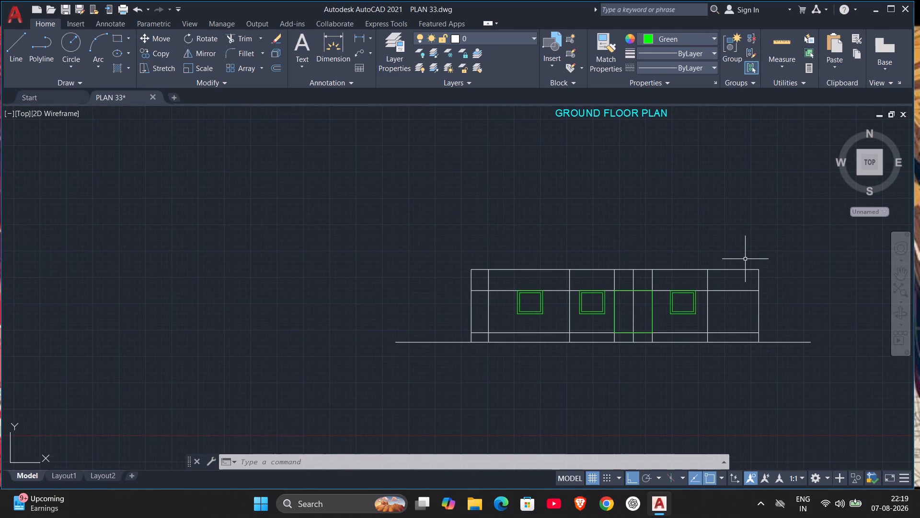
{"action": "scroll", "coordinate": [644, 299], "scroll_direction": "up", "scroll_amount": 1}
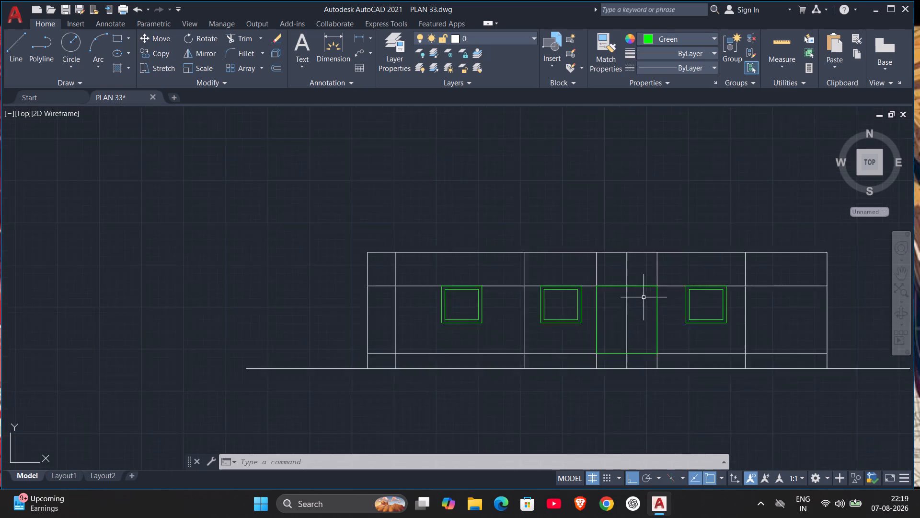
{"action": "scroll", "coordinate": [644, 297], "scroll_direction": "up", "scroll_amount": 1}
{"action": "type", "text": "REC"}
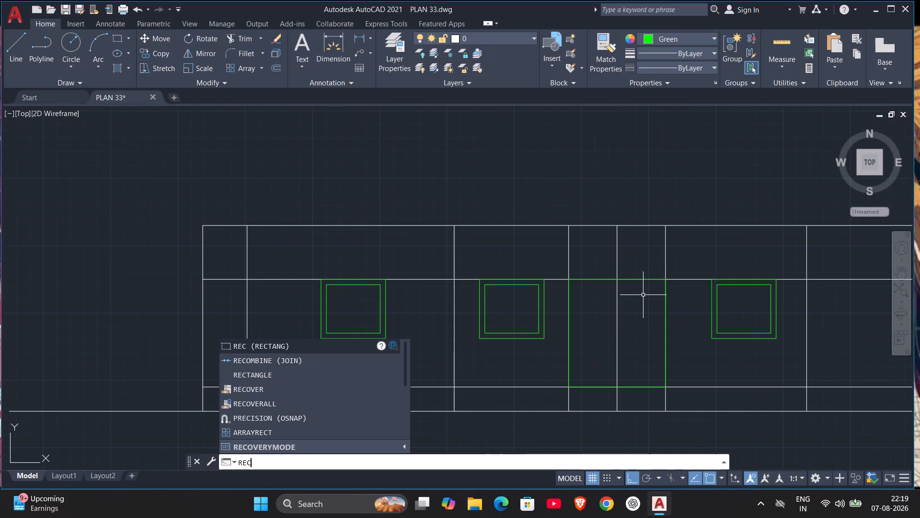
{"action": "key", "text": "Return"}
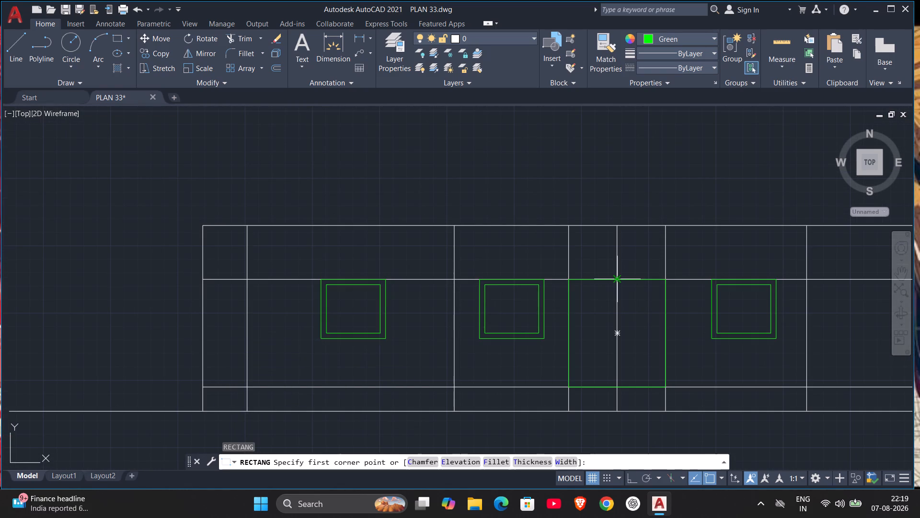
{"action": "left_click", "coordinate": [615, 279]}
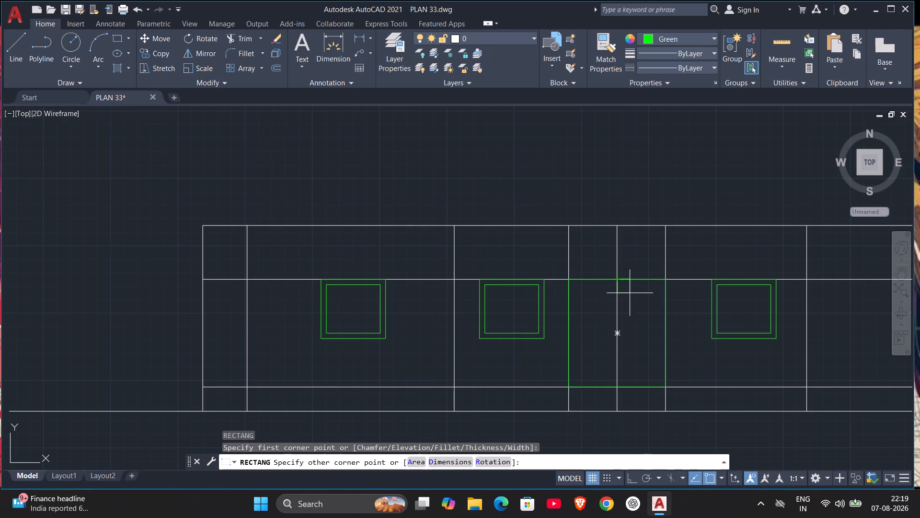
{"action": "left_click", "coordinate": [667, 386]}
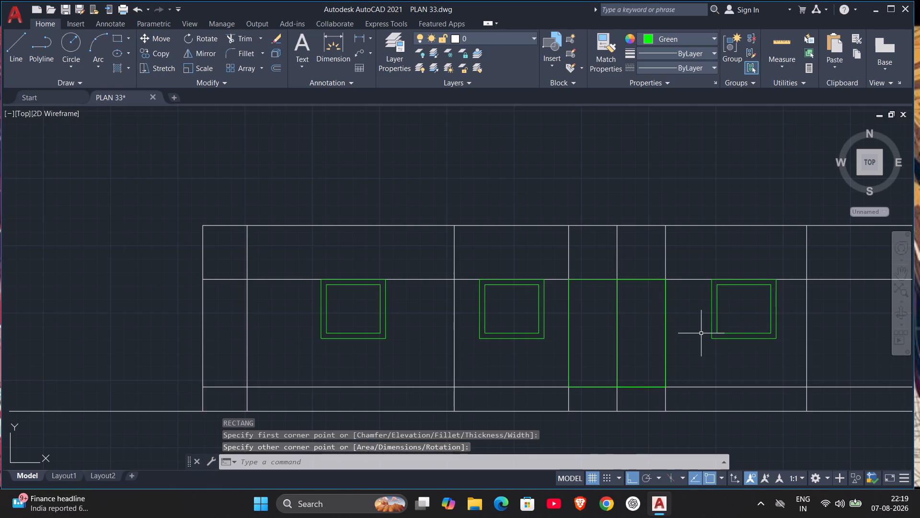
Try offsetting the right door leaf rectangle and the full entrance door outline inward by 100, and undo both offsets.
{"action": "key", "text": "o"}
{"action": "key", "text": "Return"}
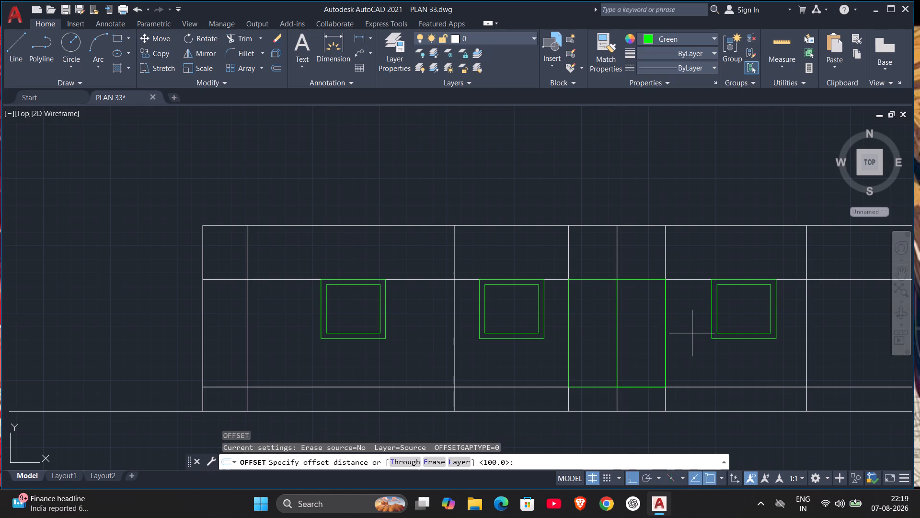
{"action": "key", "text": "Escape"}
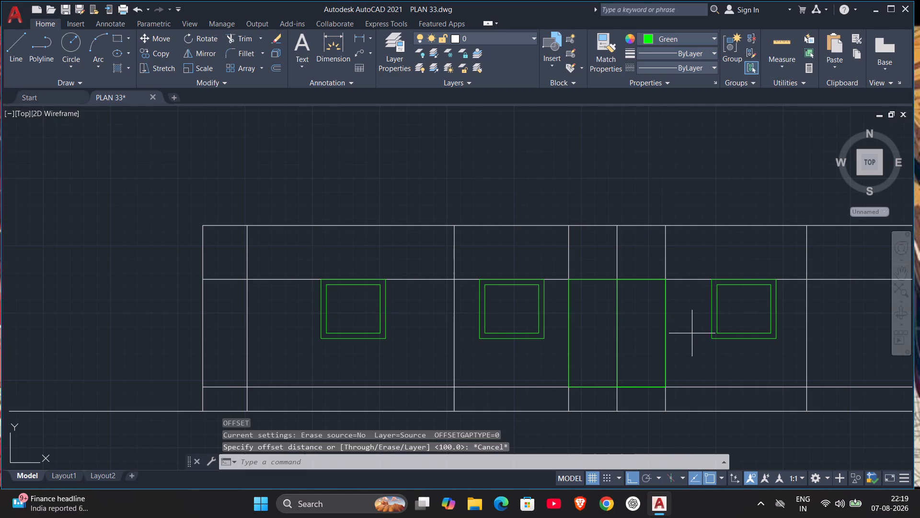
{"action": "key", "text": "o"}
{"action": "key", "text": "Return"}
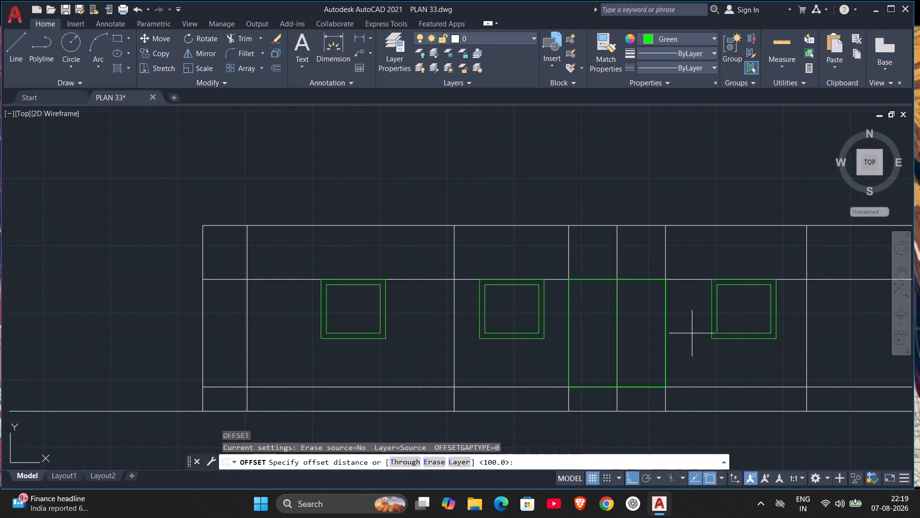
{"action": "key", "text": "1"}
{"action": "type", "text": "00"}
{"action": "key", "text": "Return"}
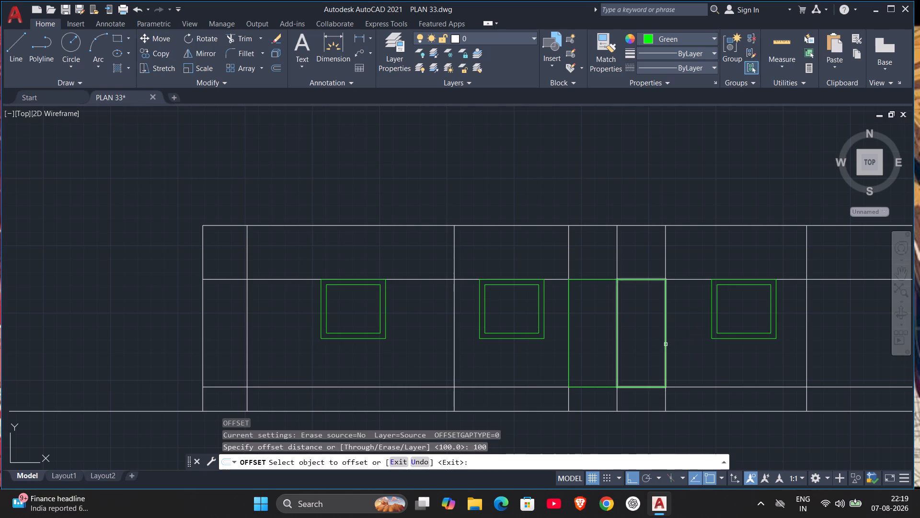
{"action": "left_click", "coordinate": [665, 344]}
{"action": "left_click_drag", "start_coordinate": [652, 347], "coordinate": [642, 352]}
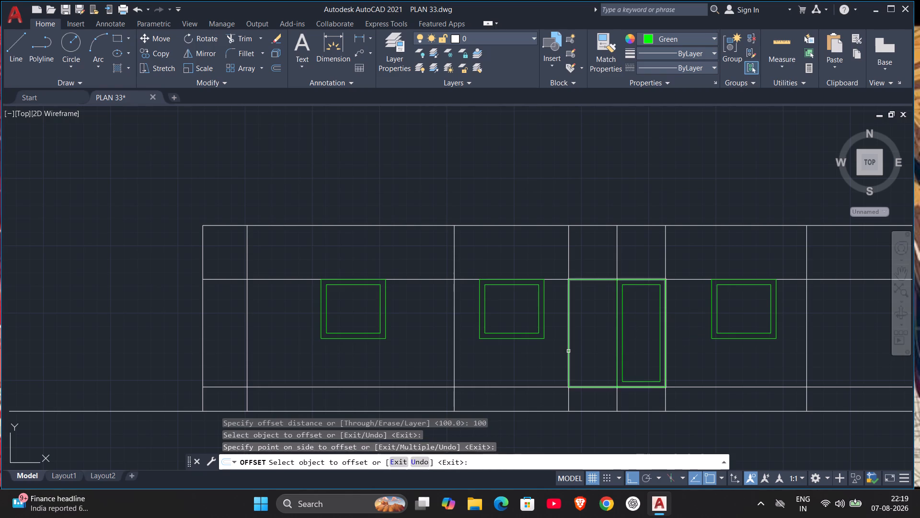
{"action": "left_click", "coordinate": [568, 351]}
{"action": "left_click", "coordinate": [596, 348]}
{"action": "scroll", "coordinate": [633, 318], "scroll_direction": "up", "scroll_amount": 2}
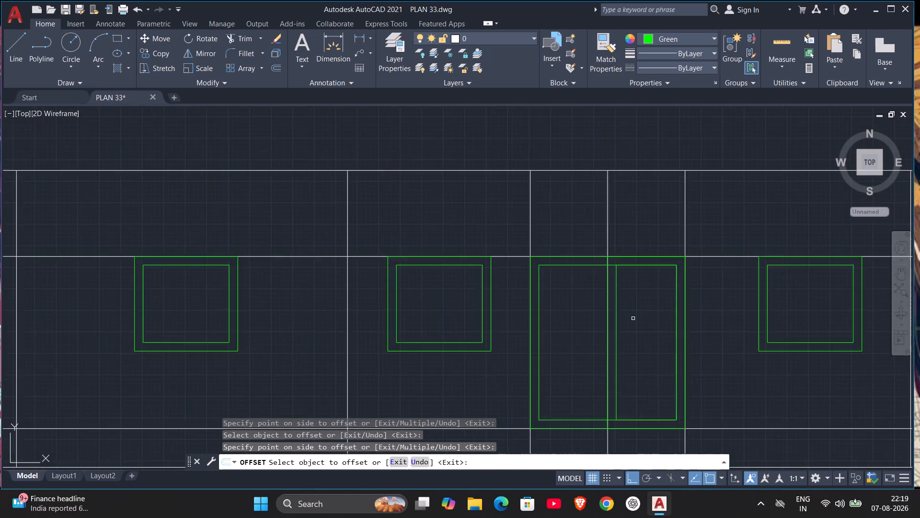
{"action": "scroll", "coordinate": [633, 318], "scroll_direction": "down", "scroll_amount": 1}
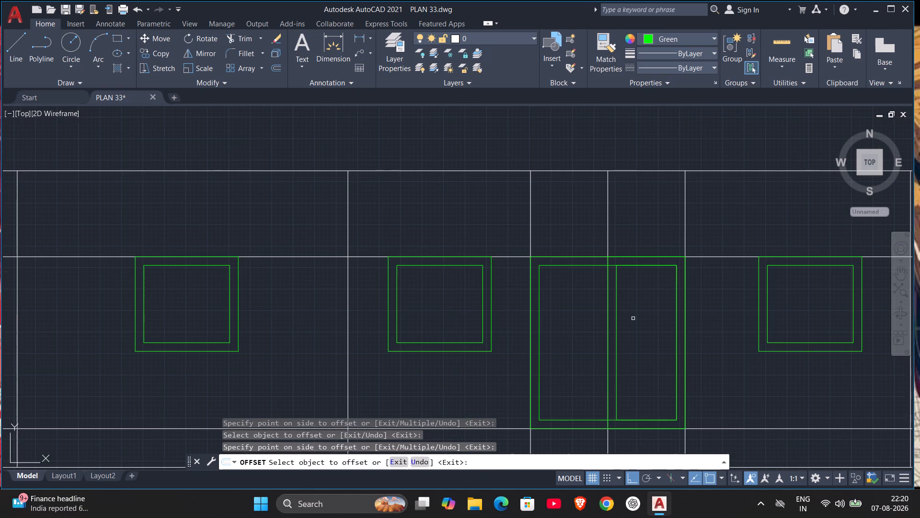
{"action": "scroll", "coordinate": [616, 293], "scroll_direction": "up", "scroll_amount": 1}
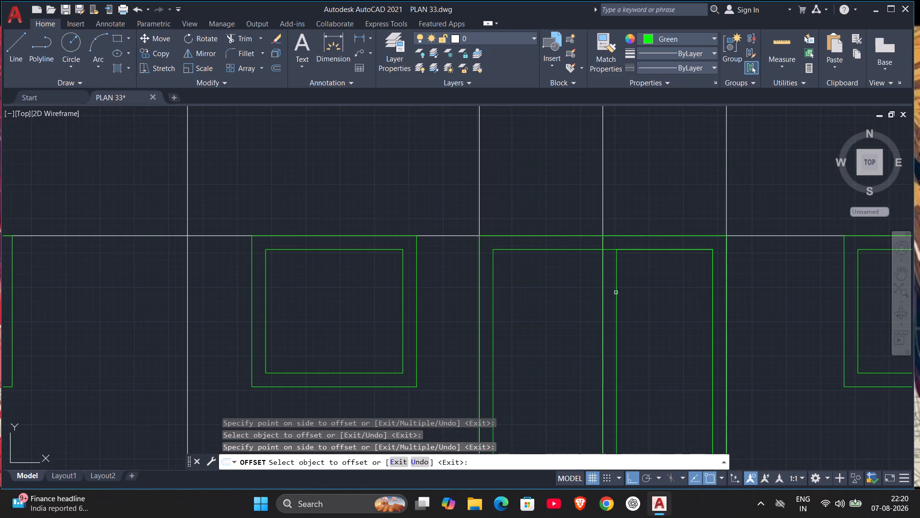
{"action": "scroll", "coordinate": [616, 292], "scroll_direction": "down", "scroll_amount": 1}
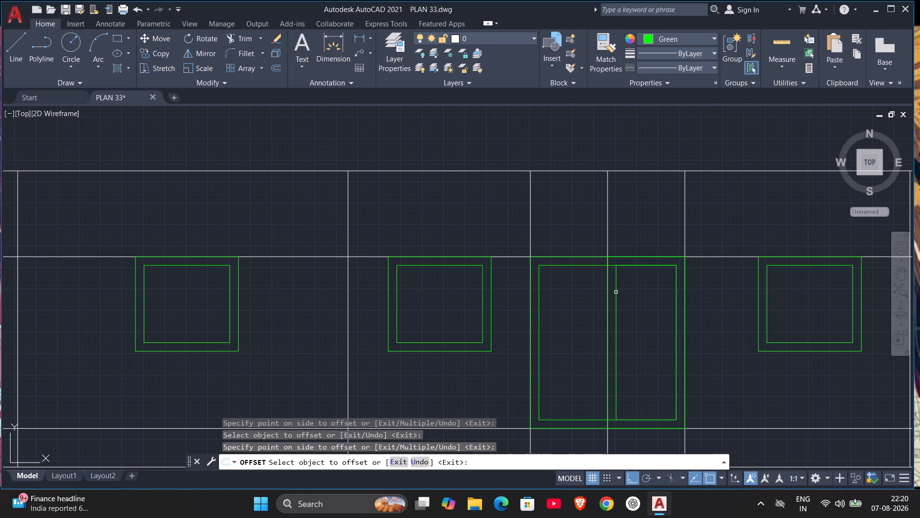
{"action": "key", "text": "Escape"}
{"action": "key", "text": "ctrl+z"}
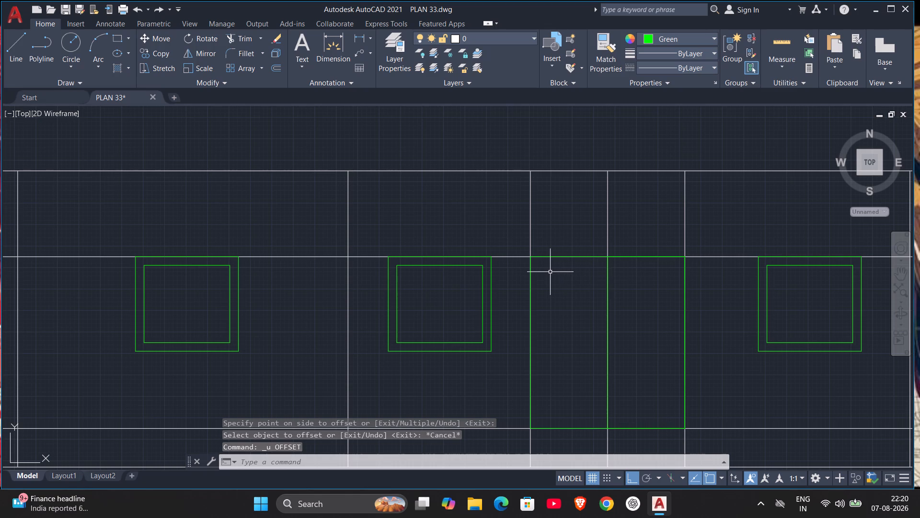
Offset the rectangle of the entrance door's right leaf inward by 100 to form its frame.
{"action": "type", "text": "RE"}
{"action": "key", "text": "Escape"}
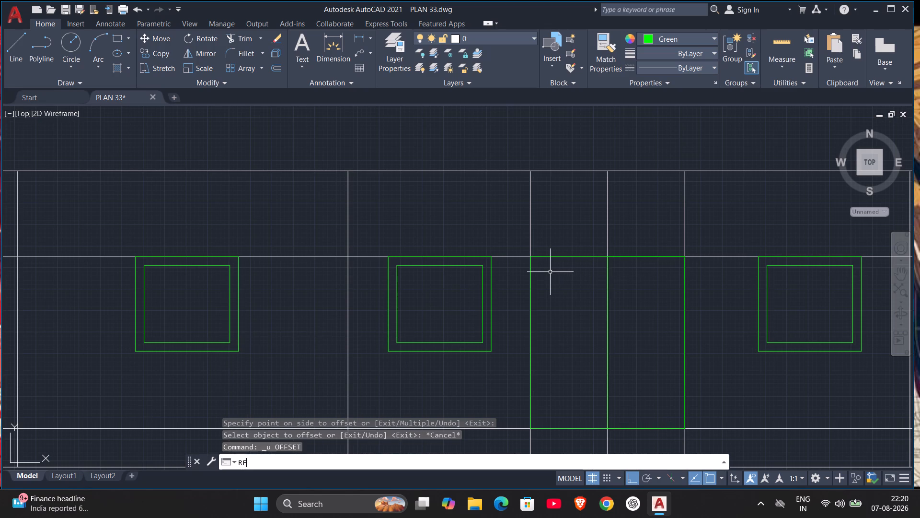
{"action": "key", "text": "o"}
{"action": "key", "text": "Return"}
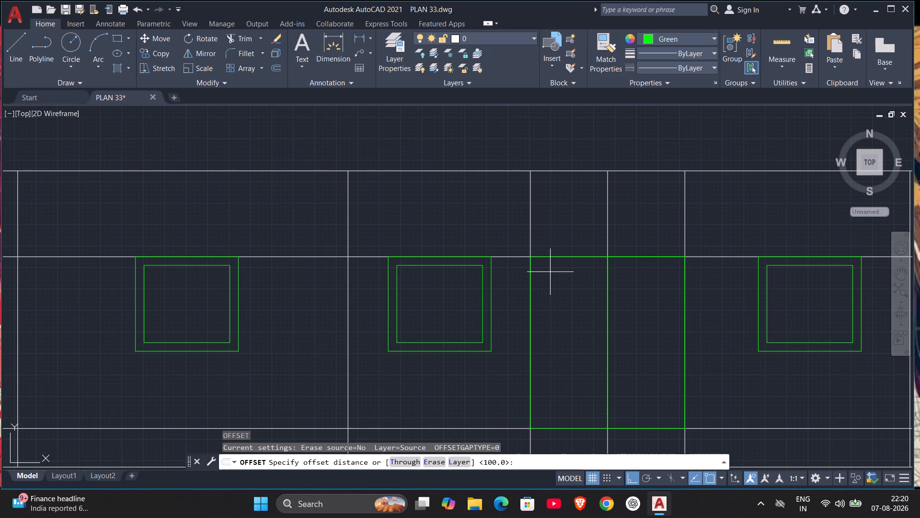
{"action": "type", "text": "100"}
{"action": "key", "text": "Return"}
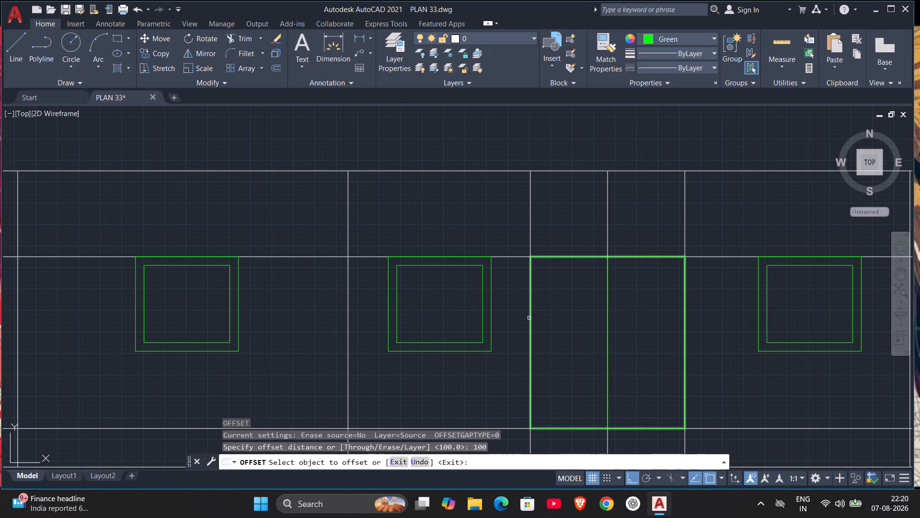
{"action": "left_click", "coordinate": [607, 318]}
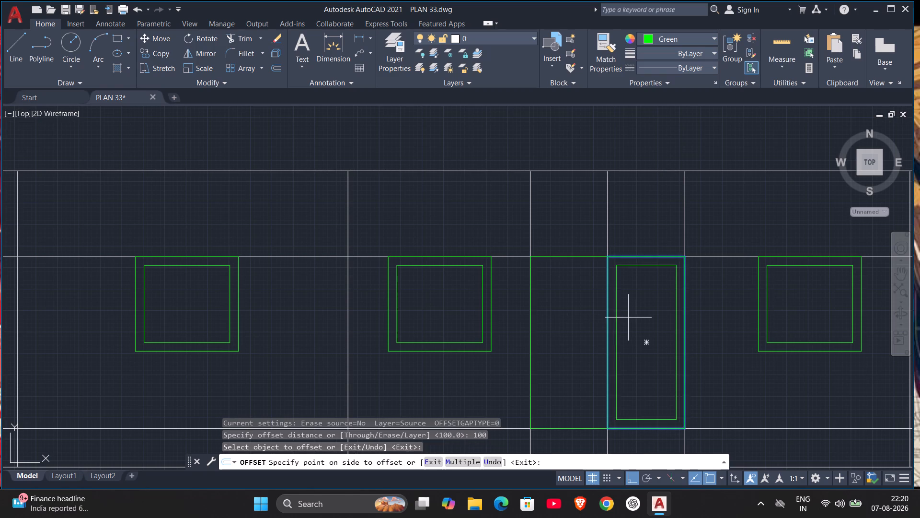
{"action": "left_click", "coordinate": [630, 318]}
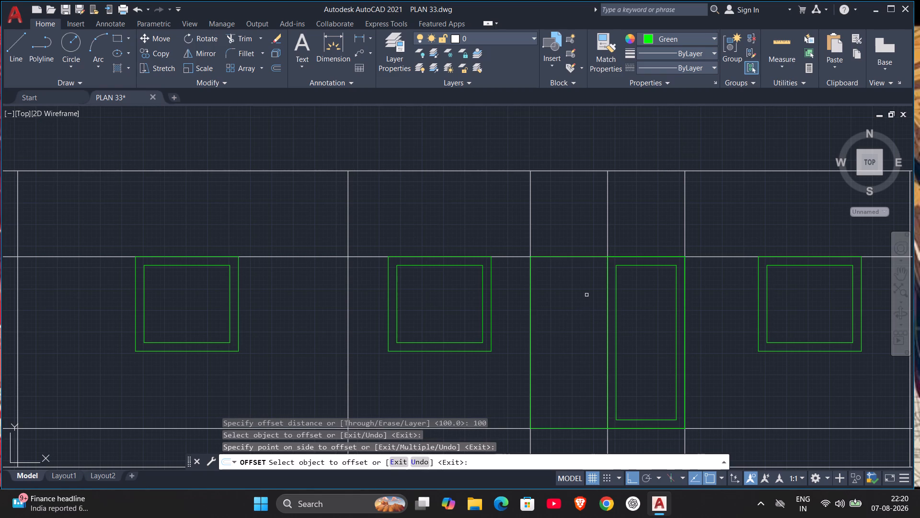
{"action": "key", "text": "Escape"}
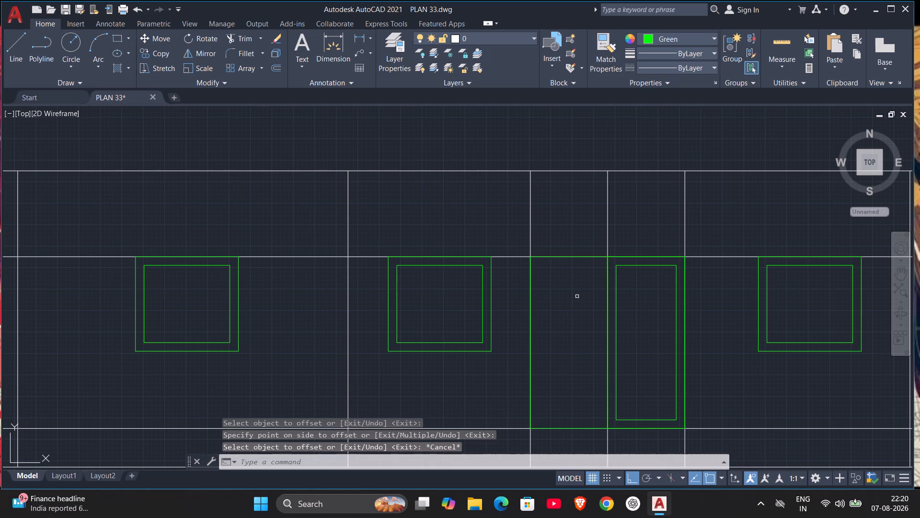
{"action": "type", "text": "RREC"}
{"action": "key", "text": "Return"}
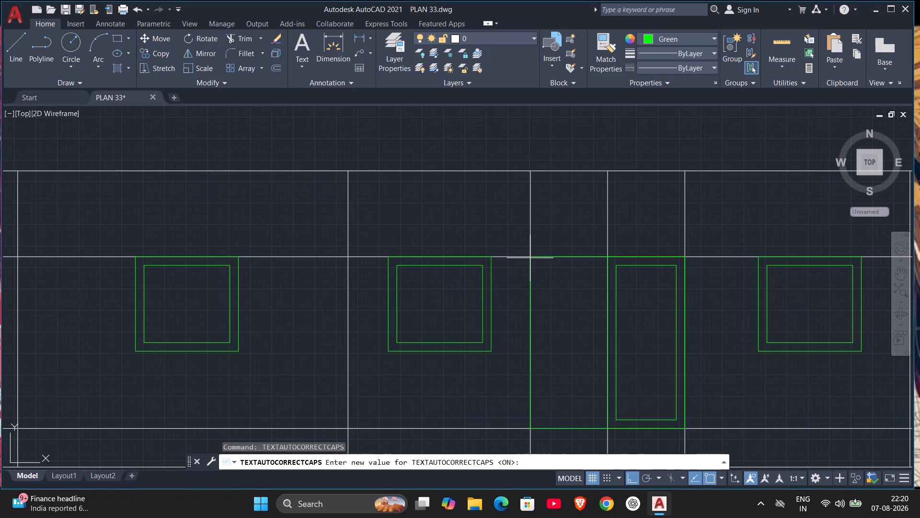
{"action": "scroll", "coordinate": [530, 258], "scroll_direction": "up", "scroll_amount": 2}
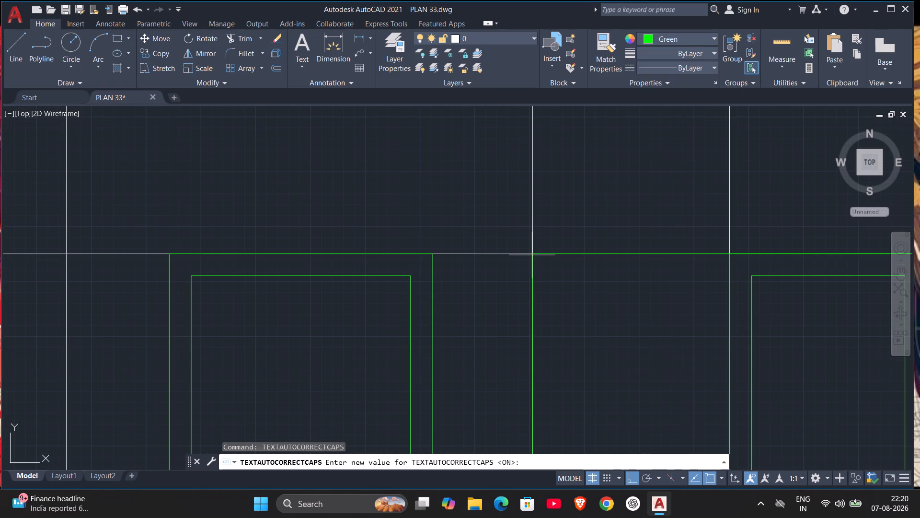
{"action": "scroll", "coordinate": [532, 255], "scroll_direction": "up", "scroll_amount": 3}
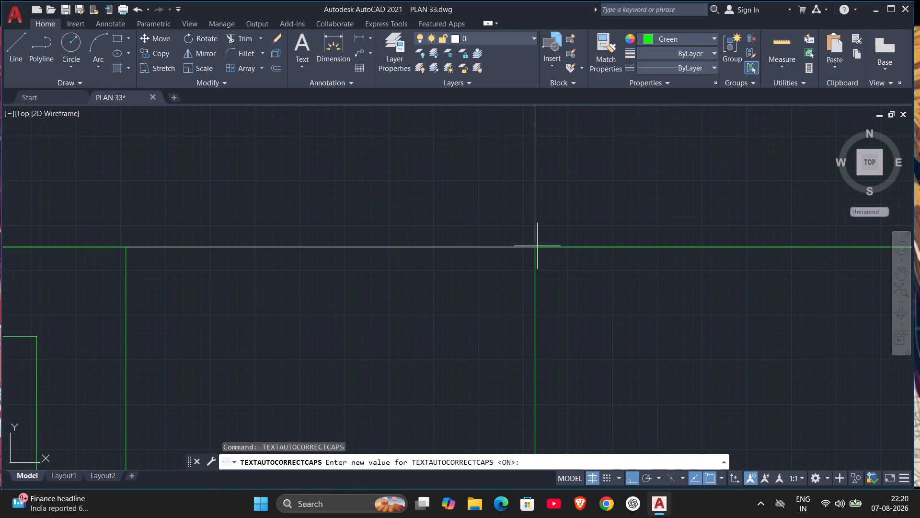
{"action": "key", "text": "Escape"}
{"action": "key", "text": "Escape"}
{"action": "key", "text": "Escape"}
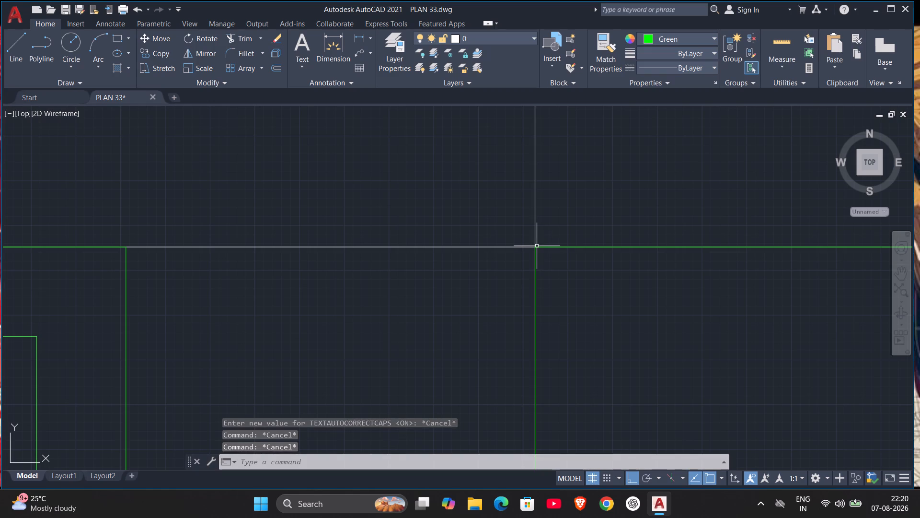
Draw a rectangle over the left half of the entrance door, from its upper-left corner to the bottom of its centre line.
{"action": "type", "text": "REC"}
{"action": "key", "text": "Return"}
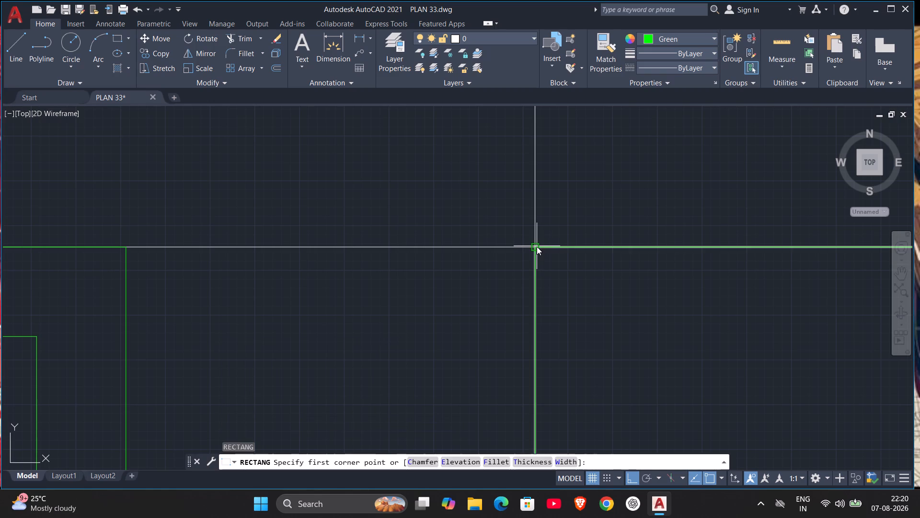
{"action": "left_click", "coordinate": [536, 249]}
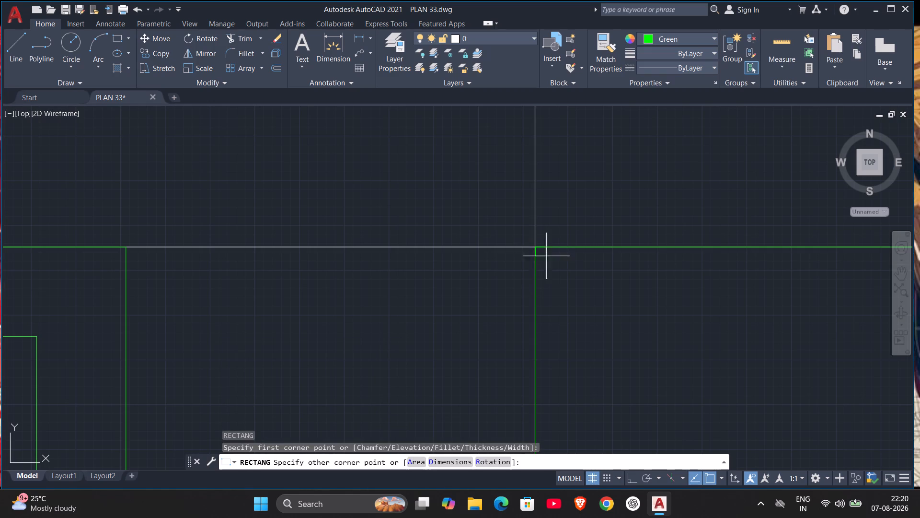
{"action": "scroll", "coordinate": [599, 296], "scroll_direction": "down", "scroll_amount": 3}
{"action": "middle_click_drag", "start_coordinate": [674, 375], "coordinate": [463, 165]}
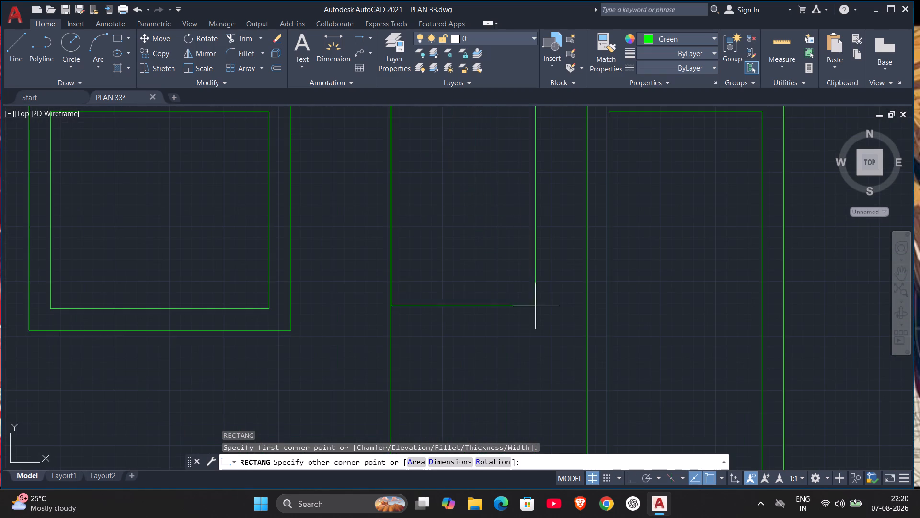
{"action": "middle_click_drag", "start_coordinate": [570, 390], "coordinate": [564, 210]}
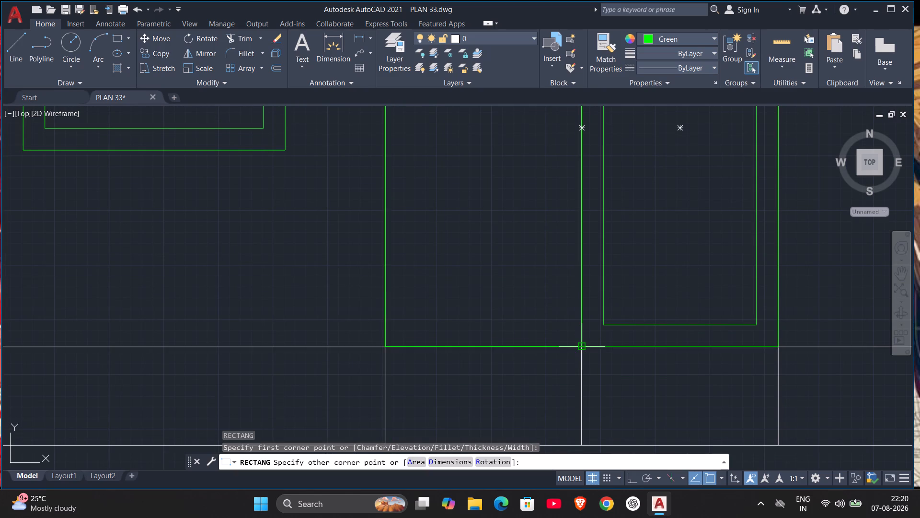
{"action": "left_click", "coordinate": [580, 347]}
Offset the rectangle of the entrance door's left leaf inward by 100 to form its frame.
{"action": "scroll", "coordinate": [536, 245], "scroll_direction": "down", "scroll_amount": 2}
{"action": "middle_click_drag", "start_coordinate": [536, 242], "coordinate": [582, 358]}
{"action": "key", "text": "o"}
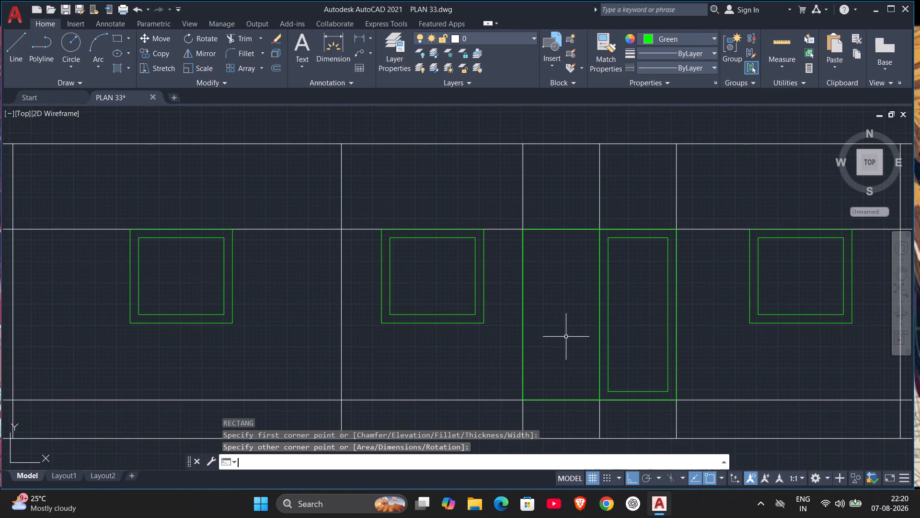
{"action": "key", "text": "Return"}
{"action": "type", "text": "10"}
{"action": "key", "text": "0"}
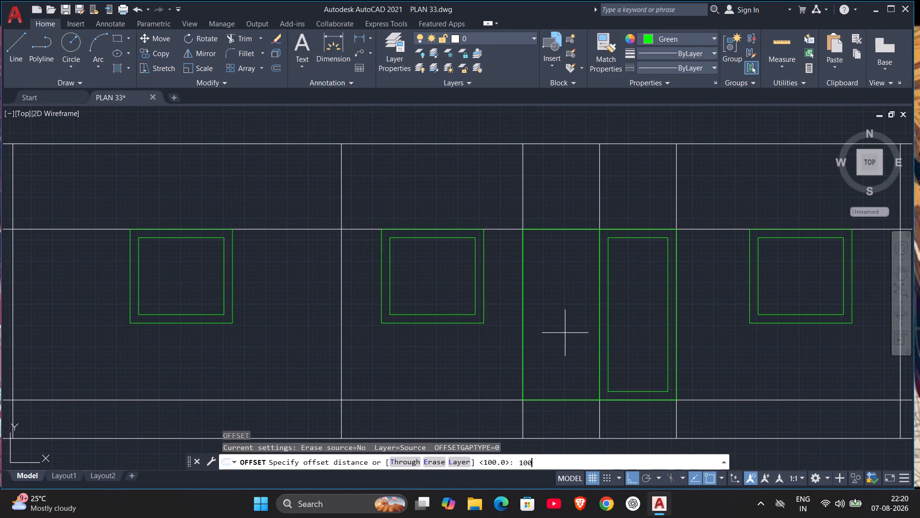
{"action": "key", "text": "Return"}
{"action": "left_click", "coordinate": [524, 301]}
{"action": "left_click_drag", "start_coordinate": [563, 302], "coordinate": [573, 304]}
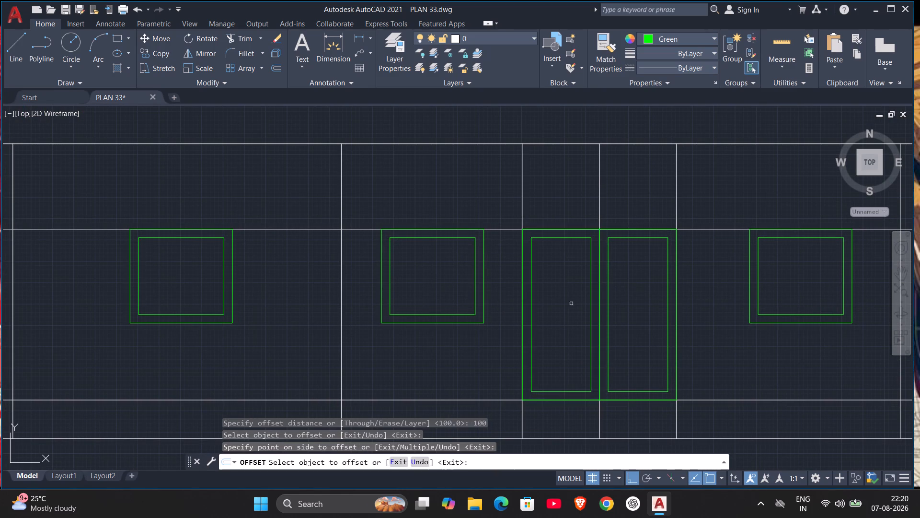
{"action": "left_click_drag", "start_coordinate": [573, 304], "coordinate": [577, 304]}
{"action": "scroll", "coordinate": [607, 237], "scroll_direction": "up", "scroll_amount": 2}
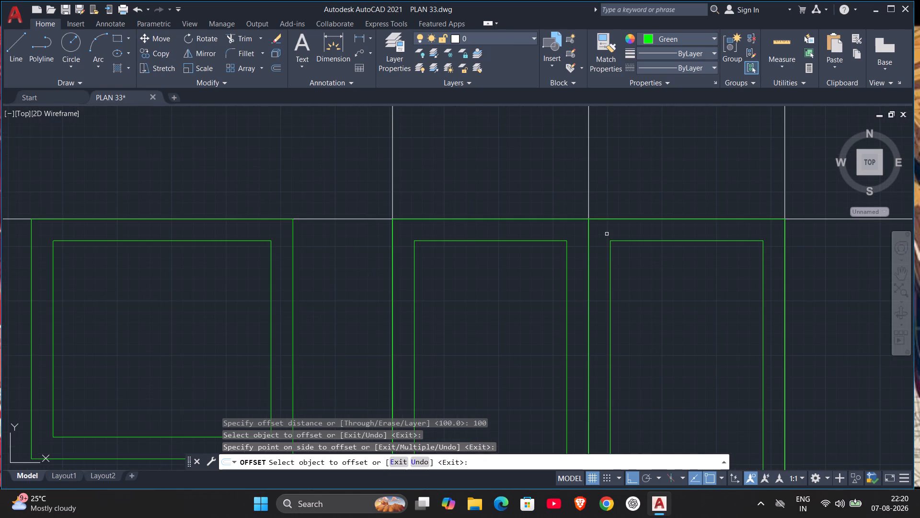
{"action": "scroll", "coordinate": [586, 243], "scroll_direction": "down", "scroll_amount": 1}
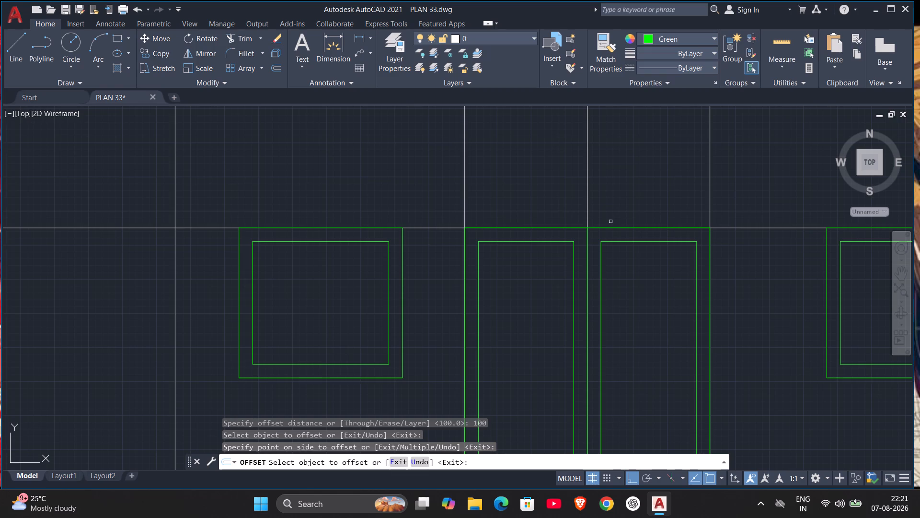
{"action": "scroll", "coordinate": [614, 234], "scroll_direction": "down", "scroll_amount": 3}
{"action": "middle_click_drag", "start_coordinate": [638, 302], "coordinate": [623, 231]}
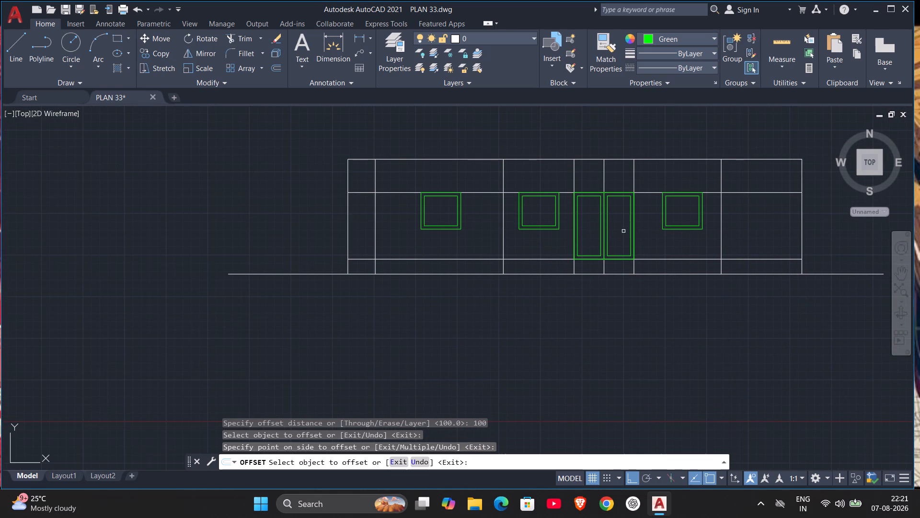
{"action": "scroll", "coordinate": [685, 250], "scroll_direction": "up", "scroll_amount": 1}
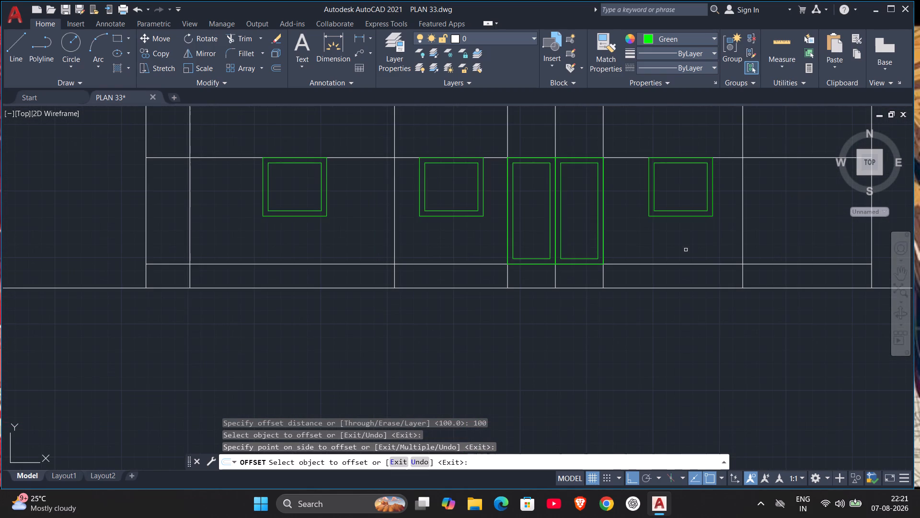
{"action": "key", "text": "Escape"}
Trim away all vertical line segments between the elevation's lower wall line and the ground line, using a fence across them.
{"action": "type", "text": "TR"}
{"action": "key", "text": "Return"}
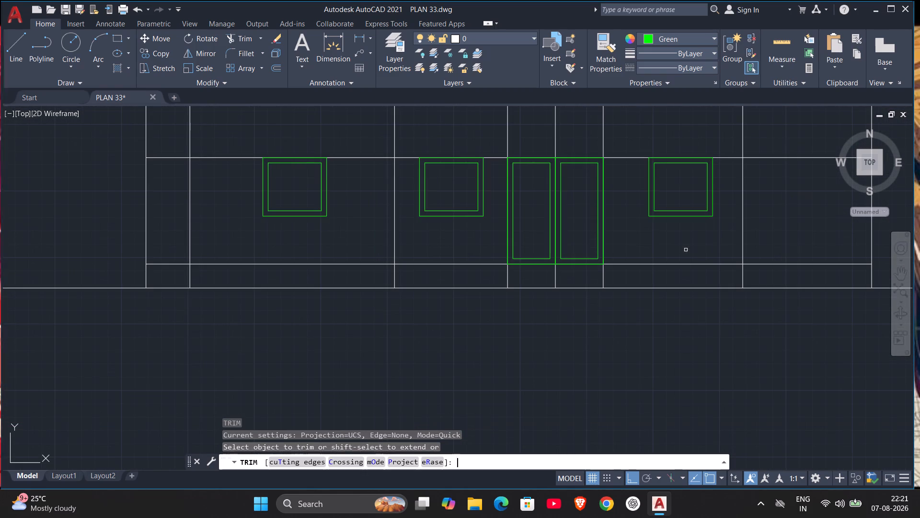
{"action": "scroll", "coordinate": [798, 278], "scroll_direction": "down", "scroll_amount": 1}
{"action": "middle_click_drag", "start_coordinate": [704, 314], "coordinate": [619, 318]}
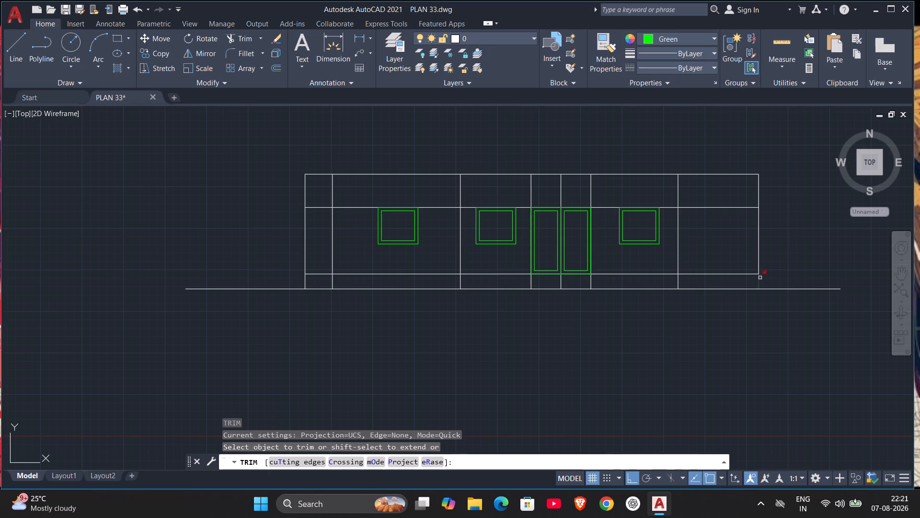
{"action": "left_click", "coordinate": [770, 278]}
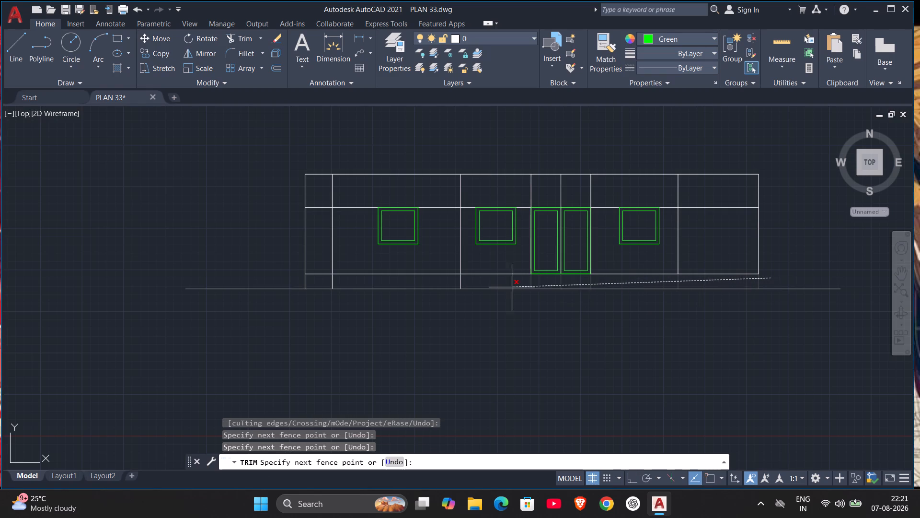
{"action": "left_click", "coordinate": [285, 281]}
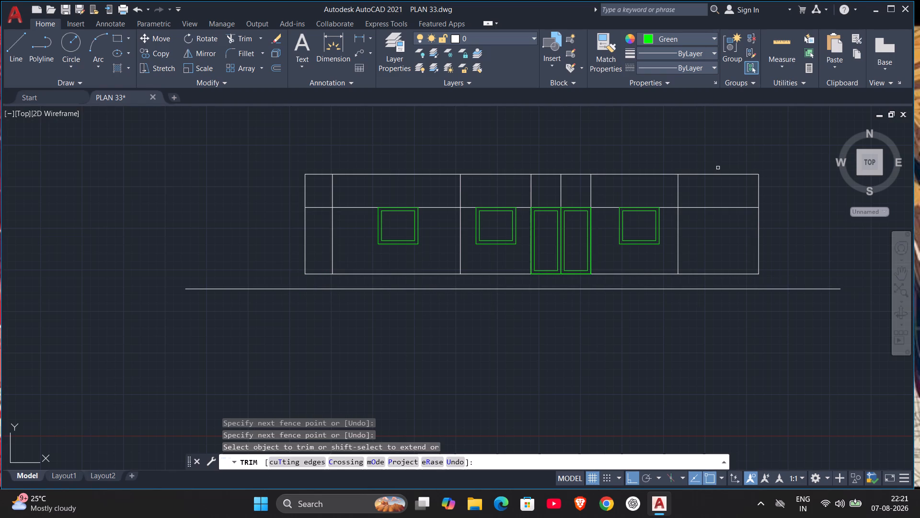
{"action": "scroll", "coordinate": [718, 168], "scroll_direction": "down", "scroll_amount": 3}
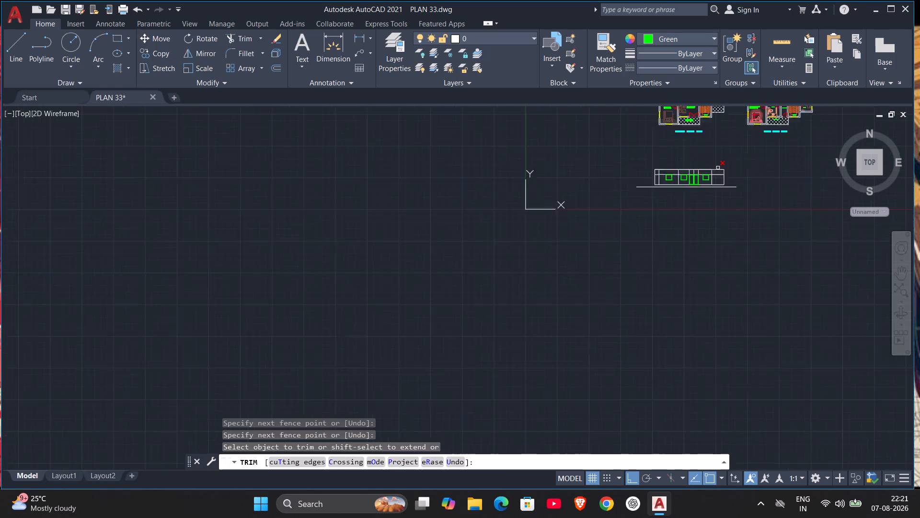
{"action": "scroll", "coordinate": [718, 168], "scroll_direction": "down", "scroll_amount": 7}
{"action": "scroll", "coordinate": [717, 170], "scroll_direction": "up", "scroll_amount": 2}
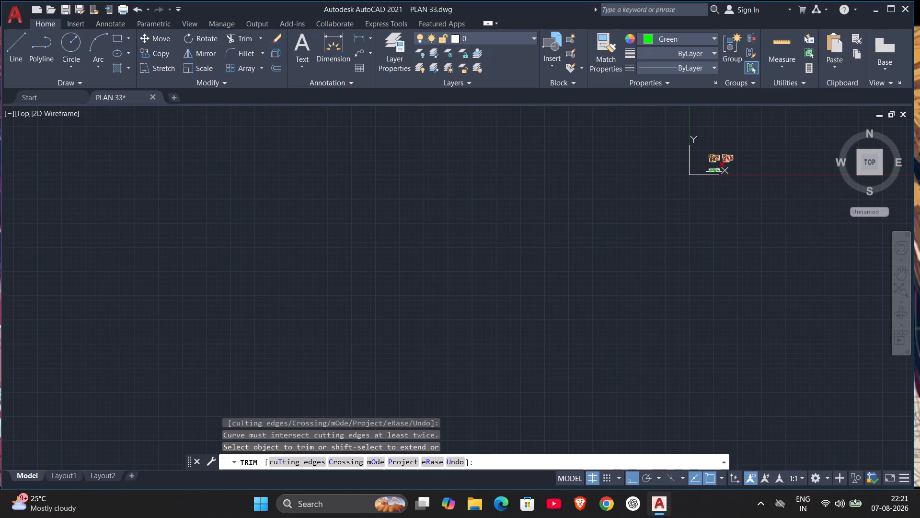
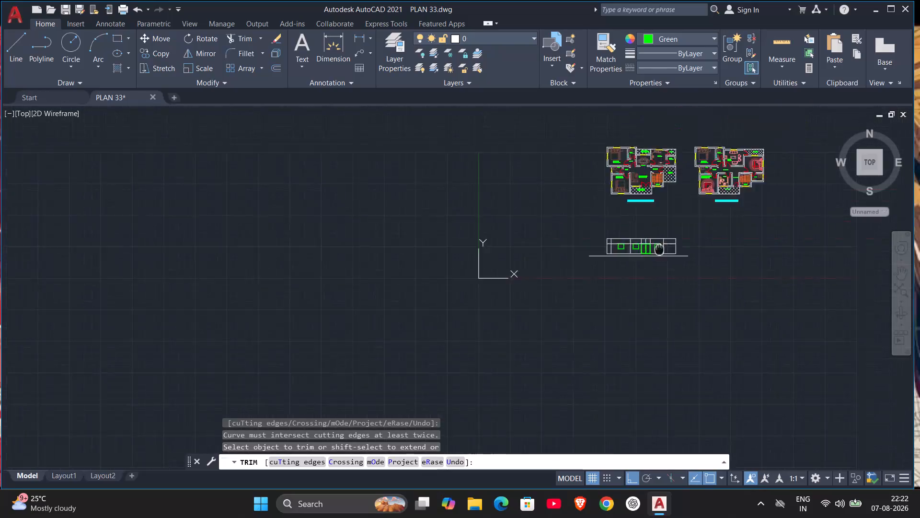
Examine the front side of the ground floor plan and the first floor plan beside it as reference for the elevation.
{"action": "scroll", "coordinate": [488, 425], "scroll_direction": "up", "scroll_amount": 3}
{"action": "scroll", "coordinate": [504, 394], "scroll_direction": "down", "scroll_amount": 2}
{"action": "middle_click_drag", "start_coordinate": [514, 379], "coordinate": [537, 337]}
{"action": "scroll", "coordinate": [537, 337], "scroll_direction": "up", "scroll_amount": 1}
{"action": "middle_click_drag", "start_coordinate": [528, 309], "coordinate": [494, 447]}
{"action": "scroll", "coordinate": [494, 446], "scroll_direction": "up", "scroll_amount": 3}
{"action": "scroll", "coordinate": [501, 426], "scroll_direction": "down", "scroll_amount": 2}
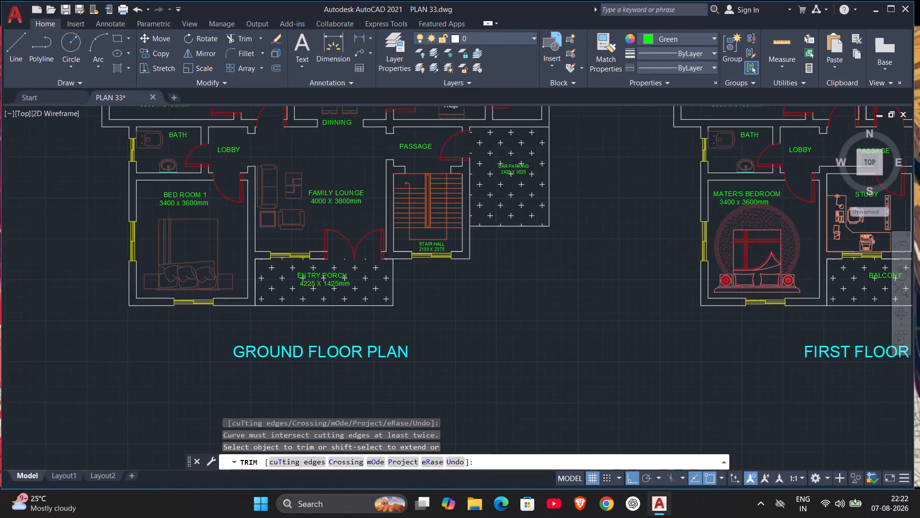
{"action": "middle_click_drag", "start_coordinate": [511, 415], "coordinate": [487, 451]}
{"action": "middle_click_drag", "start_coordinate": [589, 322], "coordinate": [569, 321]}
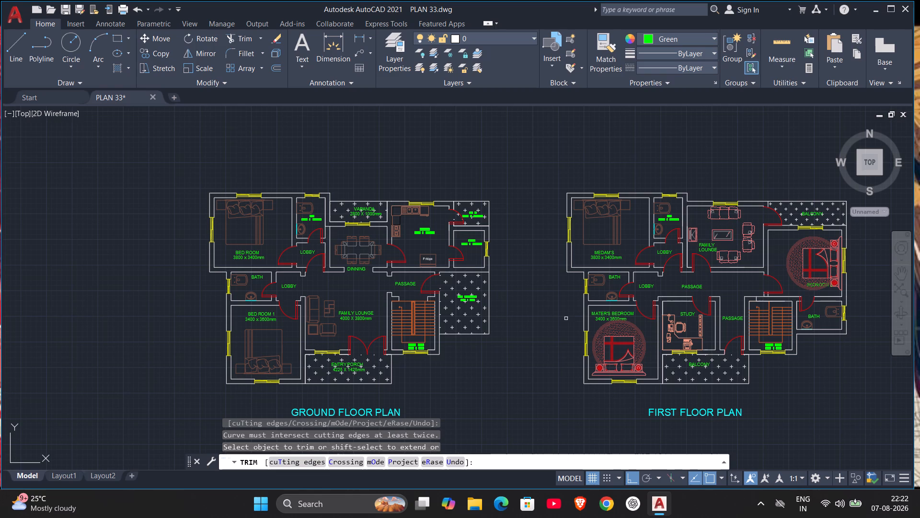
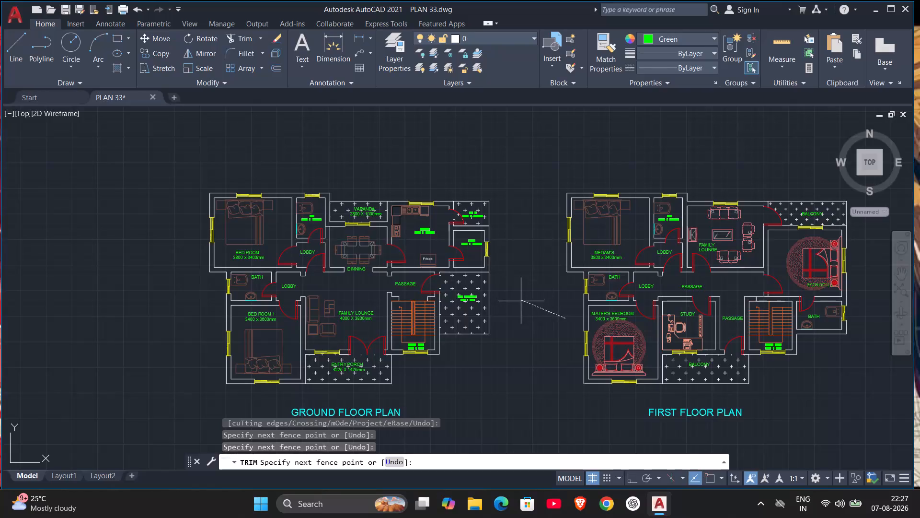
Leave the unfinished trim and examine the front elevation drawn below the ground floor plan.
{"action": "scroll", "coordinate": [522, 306], "scroll_direction": "down", "scroll_amount": 4}
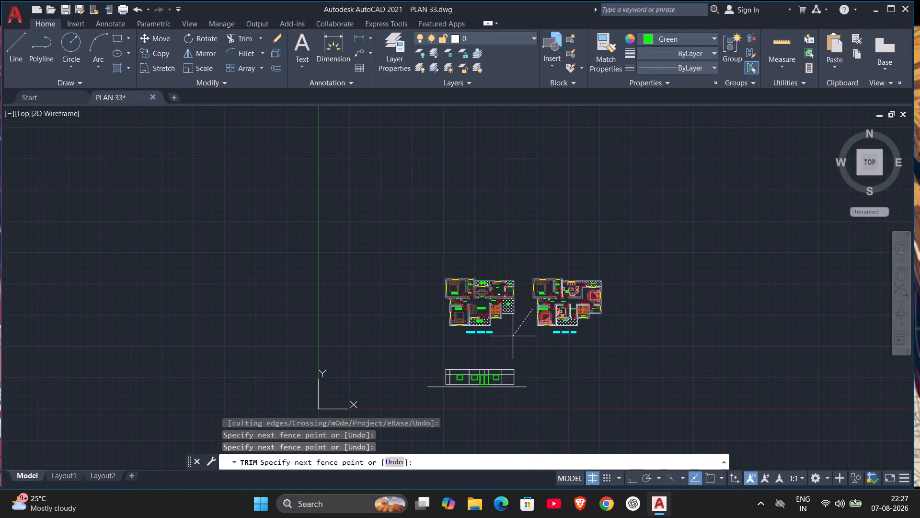
{"action": "key", "text": "Escape"}
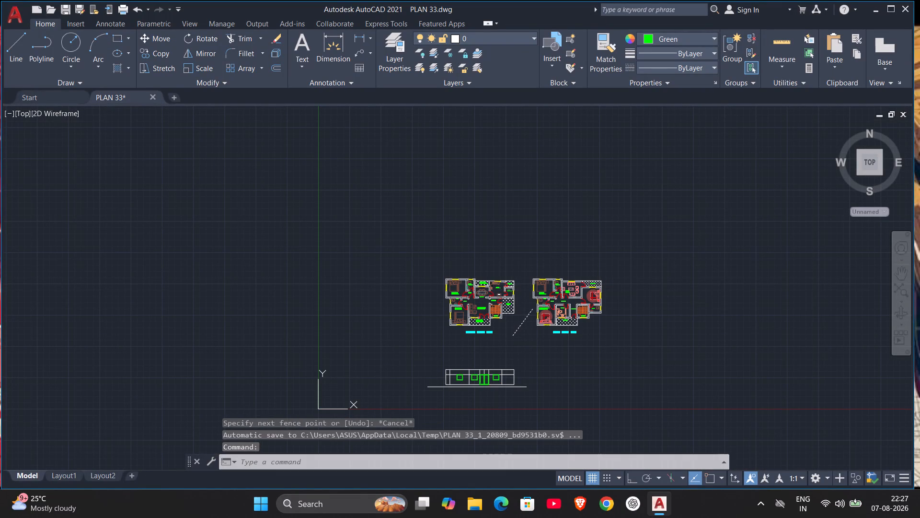
{"action": "scroll", "coordinate": [505, 355], "scroll_direction": "up", "scroll_amount": 2}
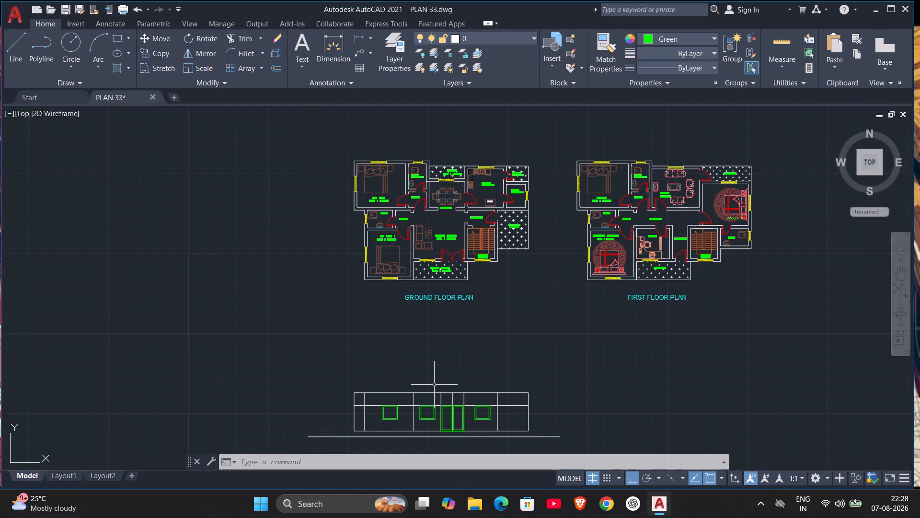
{"action": "middle_click_drag", "start_coordinate": [405, 410], "coordinate": [461, 337]}
{"action": "scroll", "coordinate": [435, 349], "scroll_direction": "up", "scroll_amount": 2}
{"action": "scroll", "coordinate": [437, 323], "scroll_direction": "down", "scroll_amount": 1}
{"action": "scroll", "coordinate": [437, 322], "scroll_direction": "up", "scroll_amount": 2}
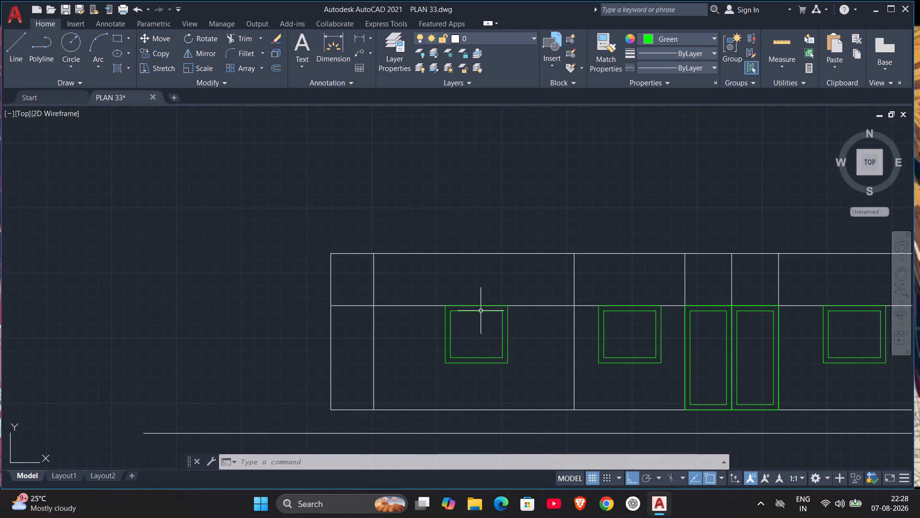
{"action": "middle_click_drag", "start_coordinate": [529, 343], "coordinate": [349, 353]}
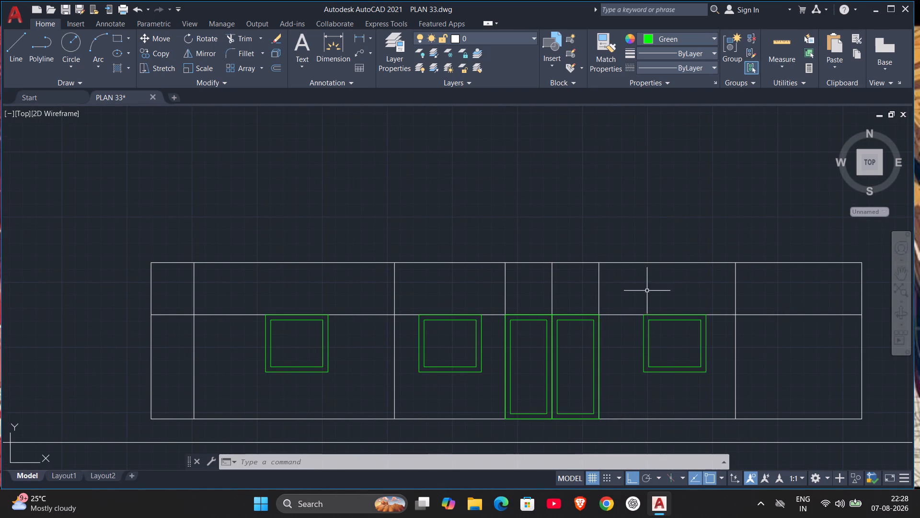
{"action": "scroll", "coordinate": [638, 306], "scroll_direction": "down", "scroll_amount": 1}
{"action": "scroll", "coordinate": [638, 306], "scroll_direction": "up", "scroll_amount": 1}
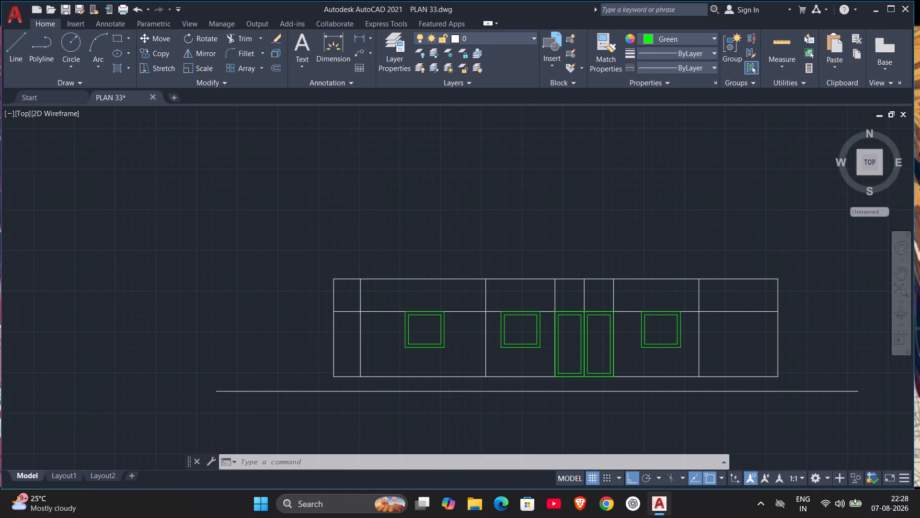
Offset the front elevation's bottom line and the horizontal line at the window tops upward by 200.
{"action": "key", "text": "o"}
{"action": "key", "text": "Return"}
{"action": "key", "text": "2"}
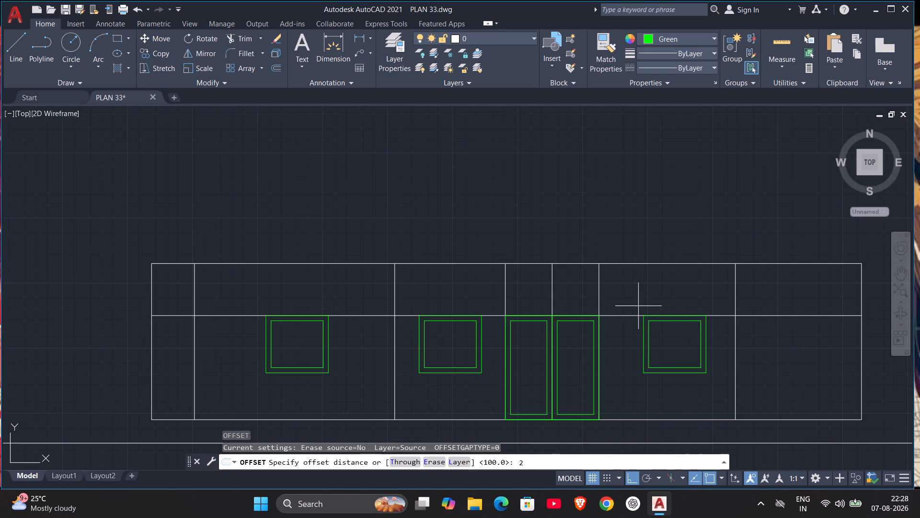
{"action": "type", "text": "00"}
{"action": "key", "text": "Return"}
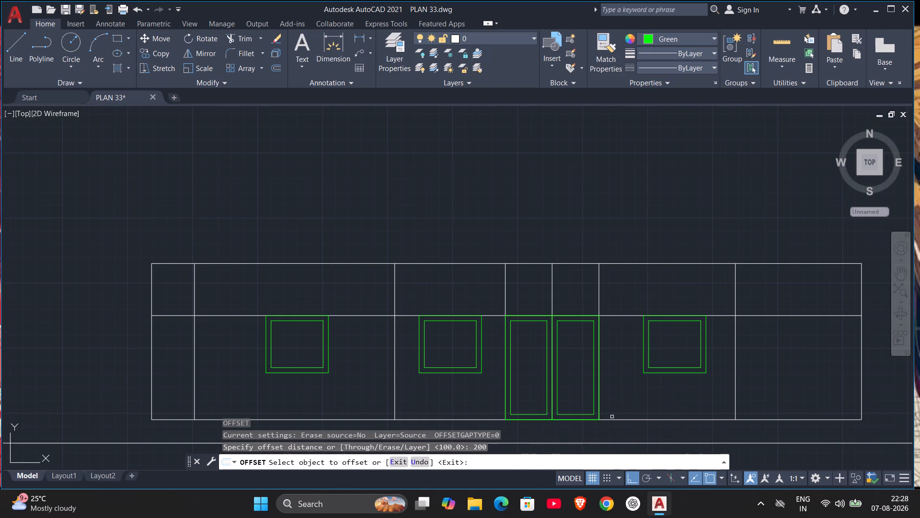
{"action": "left_click", "coordinate": [612, 418]}
{"action": "left_click", "coordinate": [609, 394]}
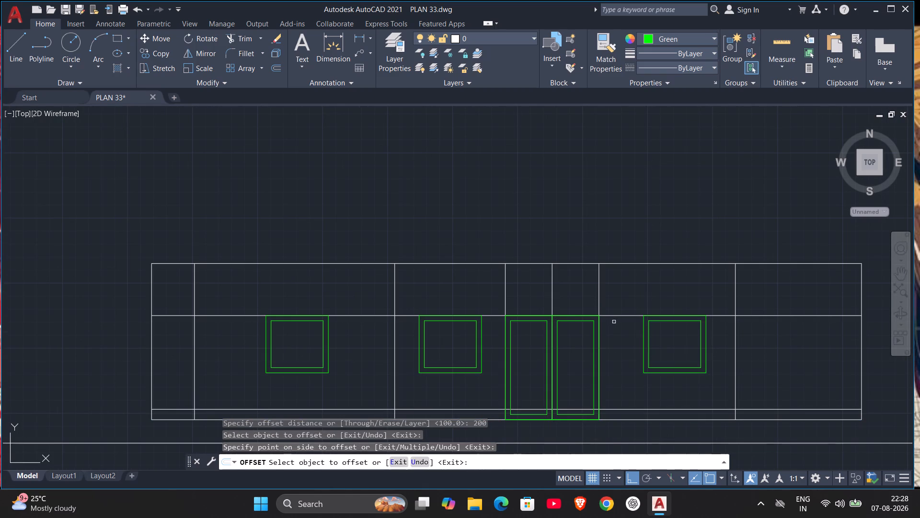
{"action": "left_click", "coordinate": [611, 315]}
{"action": "left_click", "coordinate": [609, 307]}
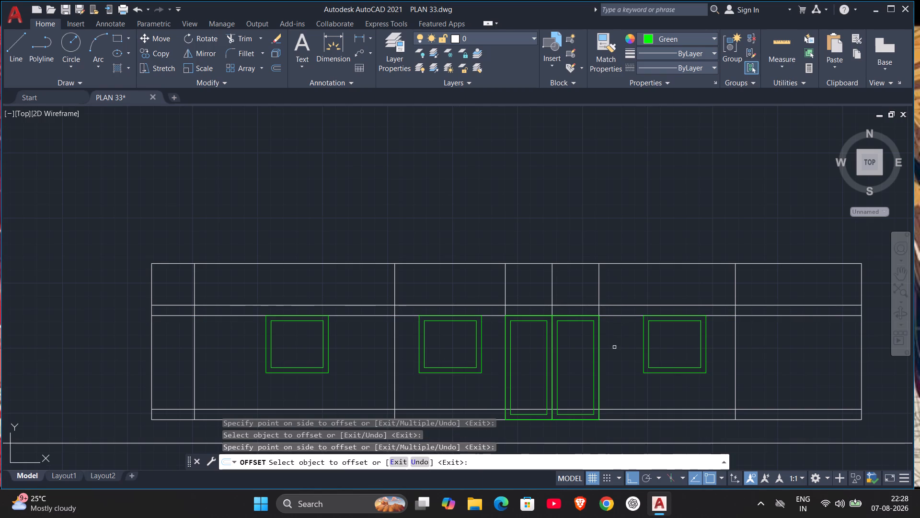
{"action": "middle_click_drag", "start_coordinate": [611, 358], "coordinate": [572, 313]}
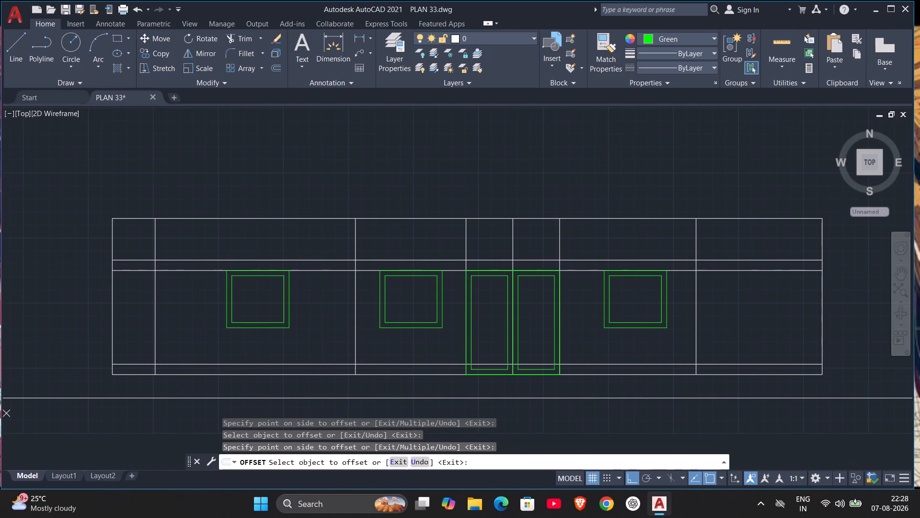
{"action": "scroll", "coordinate": [599, 358], "scroll_direction": "up", "scroll_amount": 1}
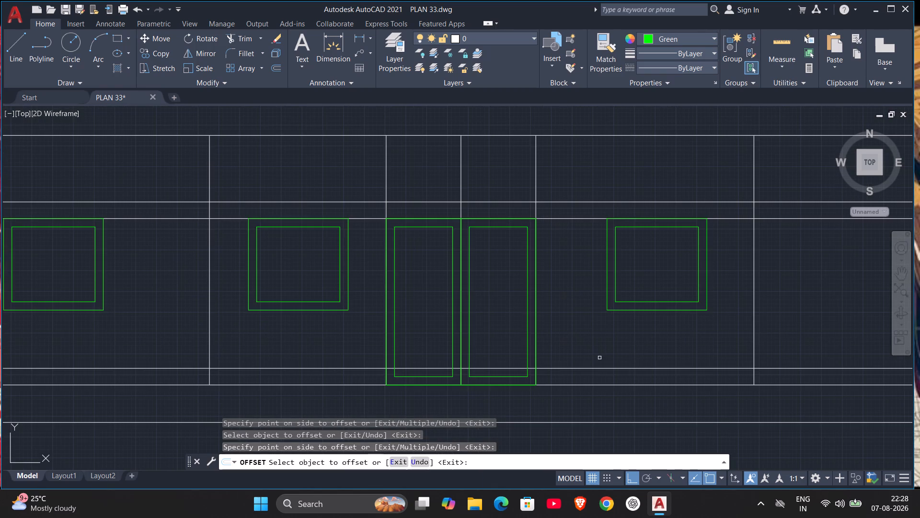
{"action": "scroll", "coordinate": [599, 358], "scroll_direction": "down", "scroll_amount": 1}
{"action": "key", "text": "Escape"}
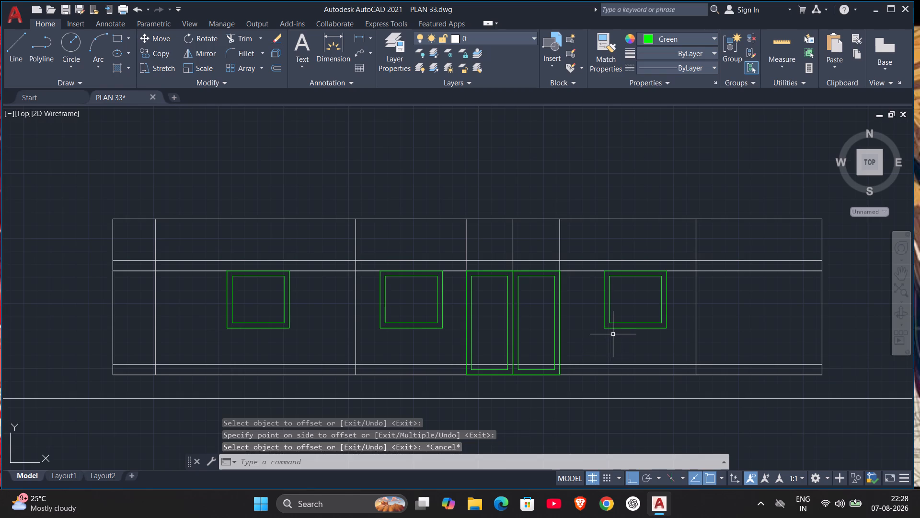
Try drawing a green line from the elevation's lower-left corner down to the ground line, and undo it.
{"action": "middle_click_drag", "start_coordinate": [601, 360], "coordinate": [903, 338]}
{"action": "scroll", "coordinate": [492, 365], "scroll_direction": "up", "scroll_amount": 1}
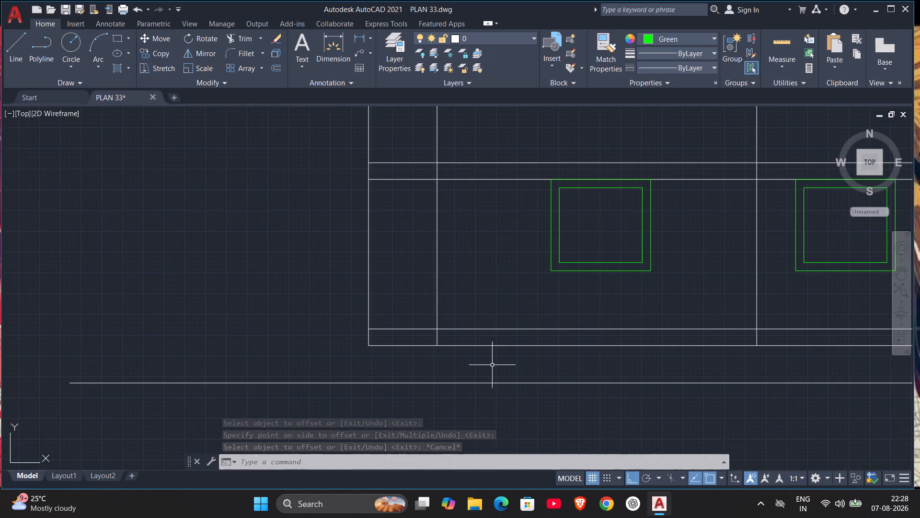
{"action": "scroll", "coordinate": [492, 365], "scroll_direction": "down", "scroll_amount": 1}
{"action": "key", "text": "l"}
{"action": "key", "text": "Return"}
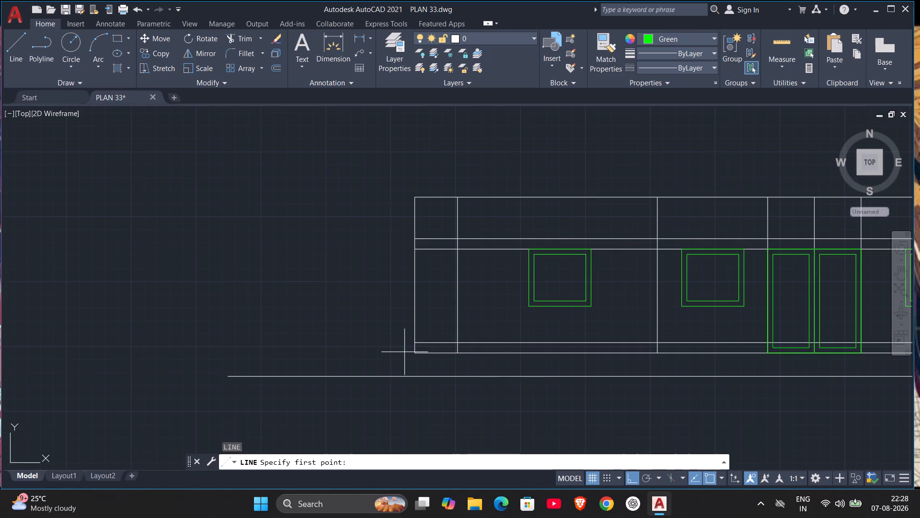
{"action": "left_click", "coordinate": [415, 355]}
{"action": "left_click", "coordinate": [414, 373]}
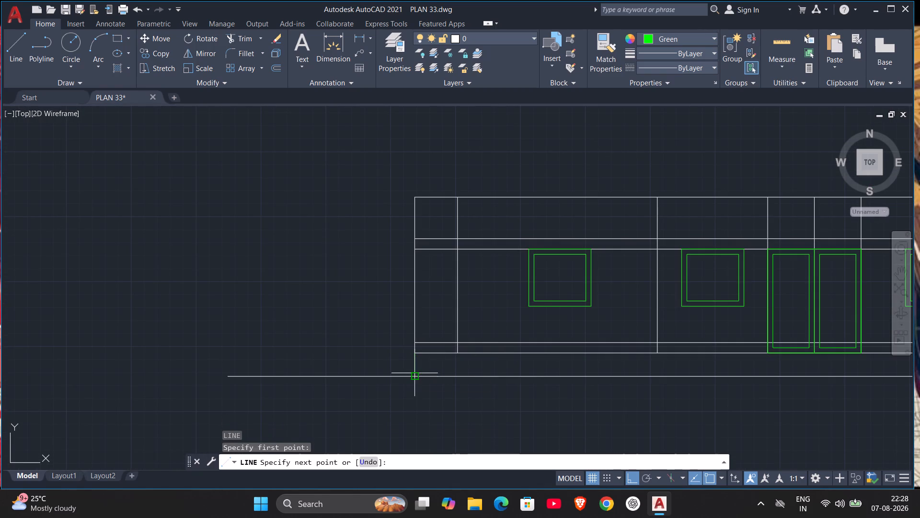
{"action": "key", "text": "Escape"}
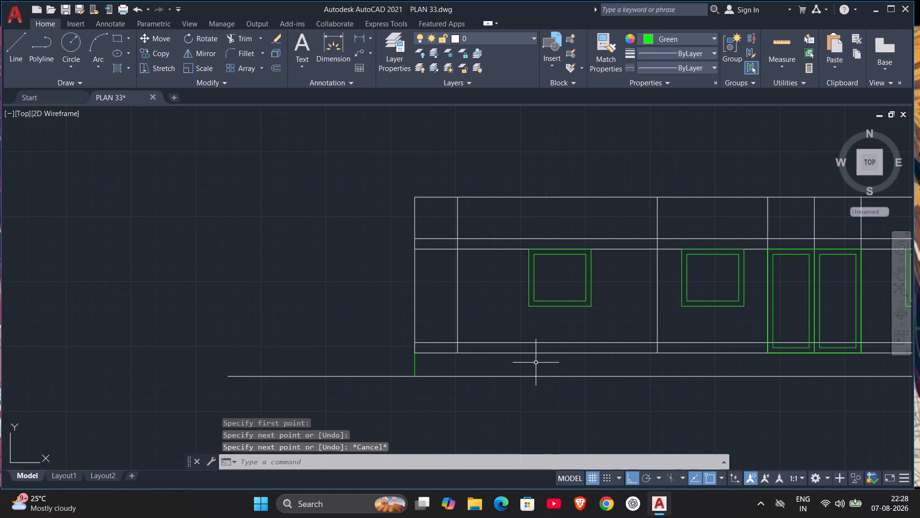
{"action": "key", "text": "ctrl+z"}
Set the current colour to White and draw a line from the elevation's lower-left corner down to the ground line.
{"action": "left_click", "coordinate": [676, 35]}
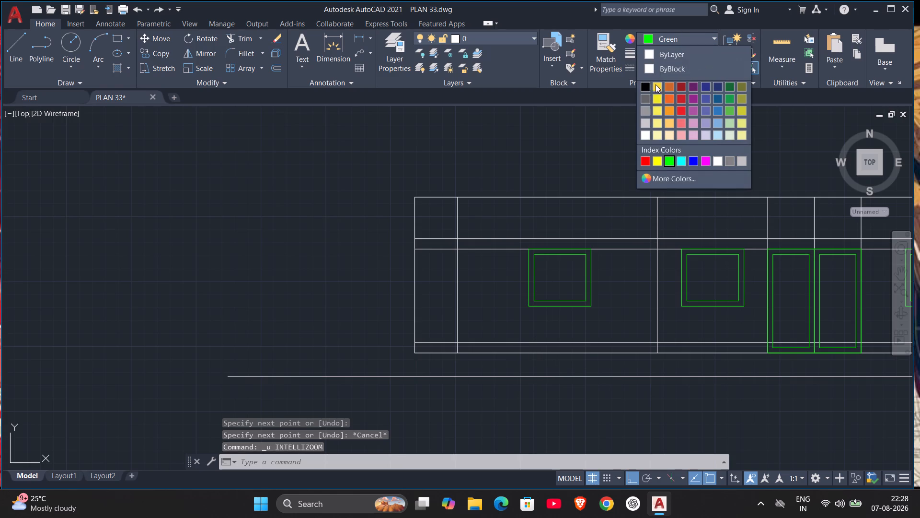
{"action": "left_click", "coordinate": [714, 155]}
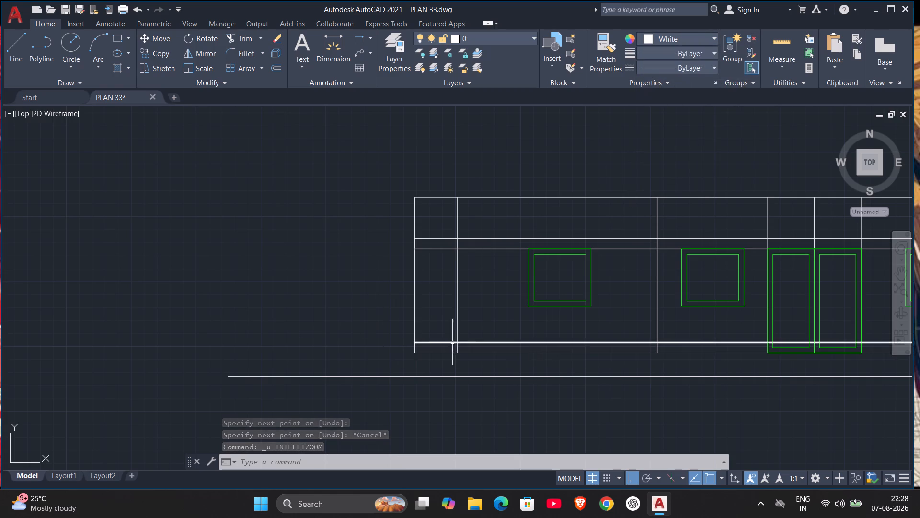
{"action": "key", "text": "l"}
{"action": "key", "text": "Return"}
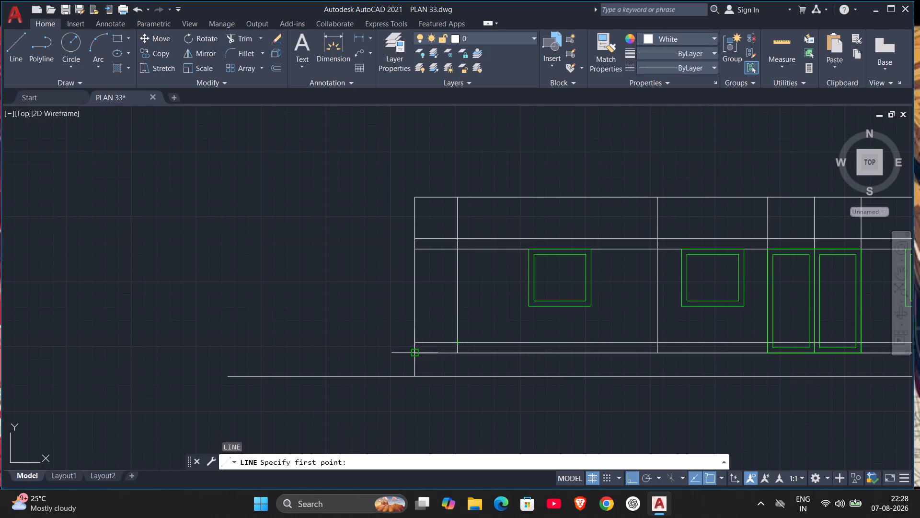
{"action": "left_click", "coordinate": [416, 350]}
{"action": "left_click", "coordinate": [415, 374]}
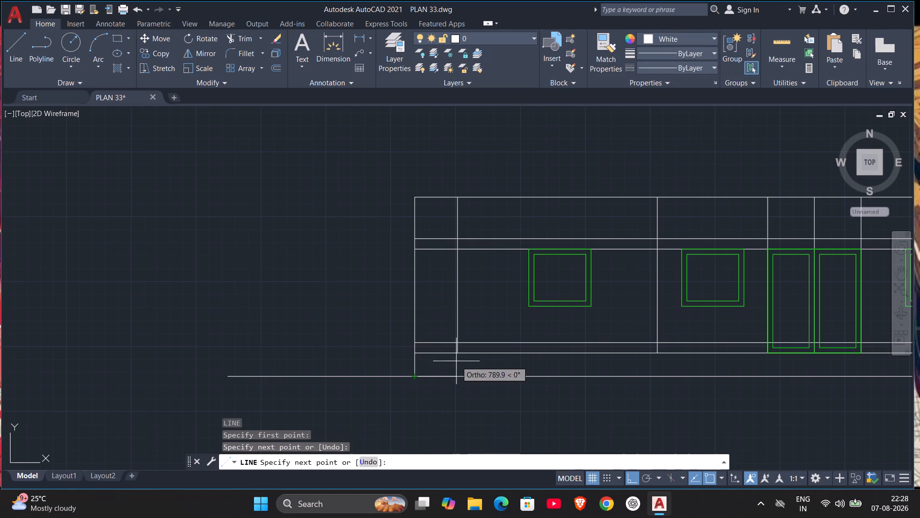
{"action": "key", "text": "Escape"}
Draw a vertical line from the foot of the second wall line from the left down to the ground line.
{"action": "middle_click_drag", "start_coordinate": [488, 355], "coordinate": [428, 347]}
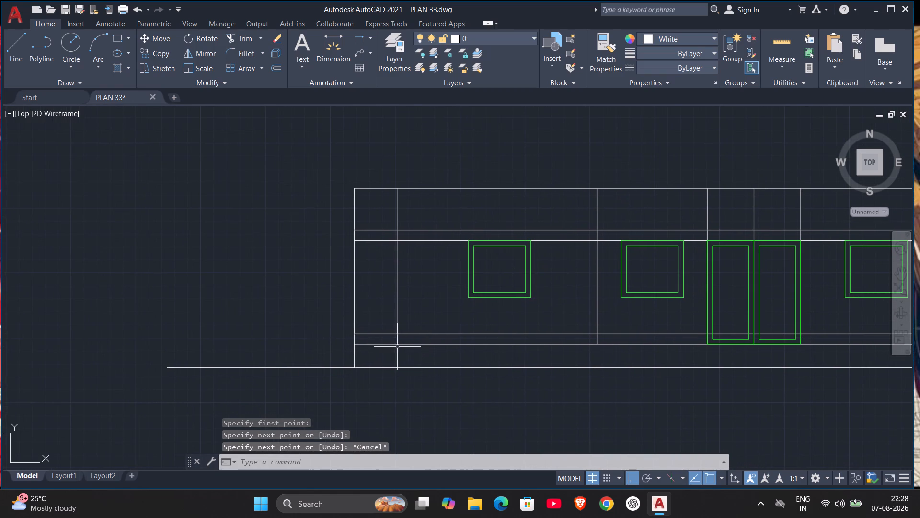
{"action": "scroll", "coordinate": [400, 353], "scroll_direction": "up", "scroll_amount": 1}
{"action": "scroll", "coordinate": [410, 349], "scroll_direction": "down", "scroll_amount": 1}
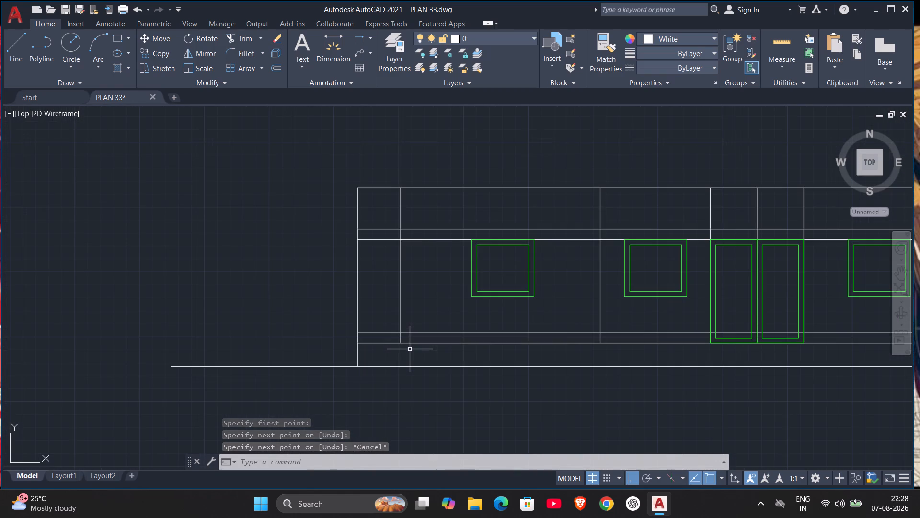
{"action": "scroll", "coordinate": [410, 350], "scroll_direction": "up", "scroll_amount": 1}
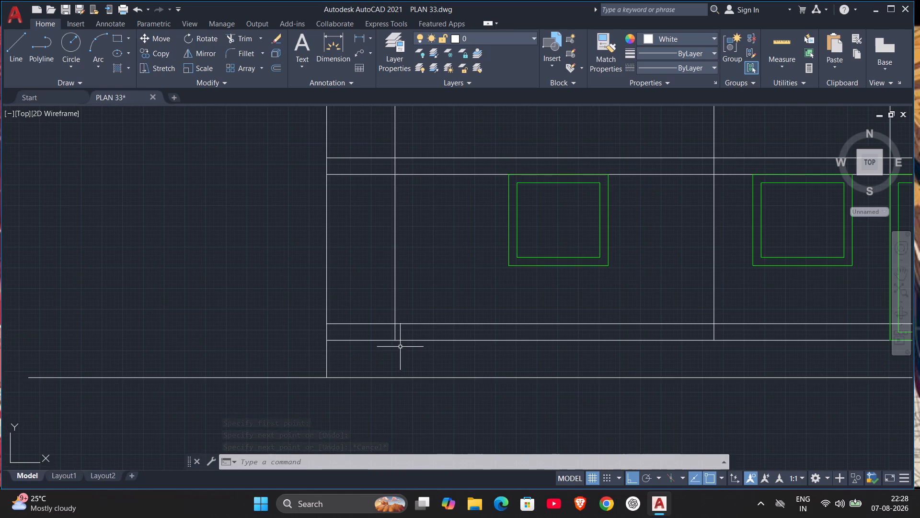
{"action": "key", "text": "space"}
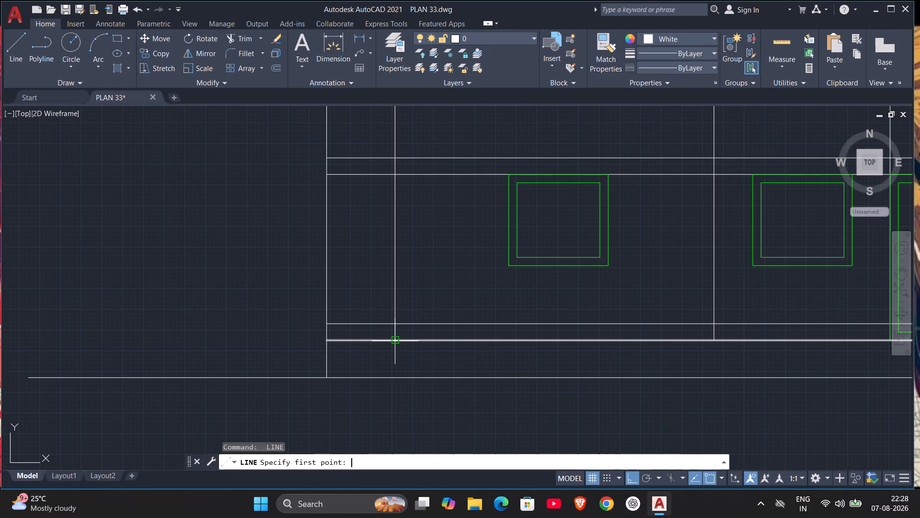
{"action": "left_click", "coordinate": [395, 341]}
{"action": "left_click", "coordinate": [394, 376]}
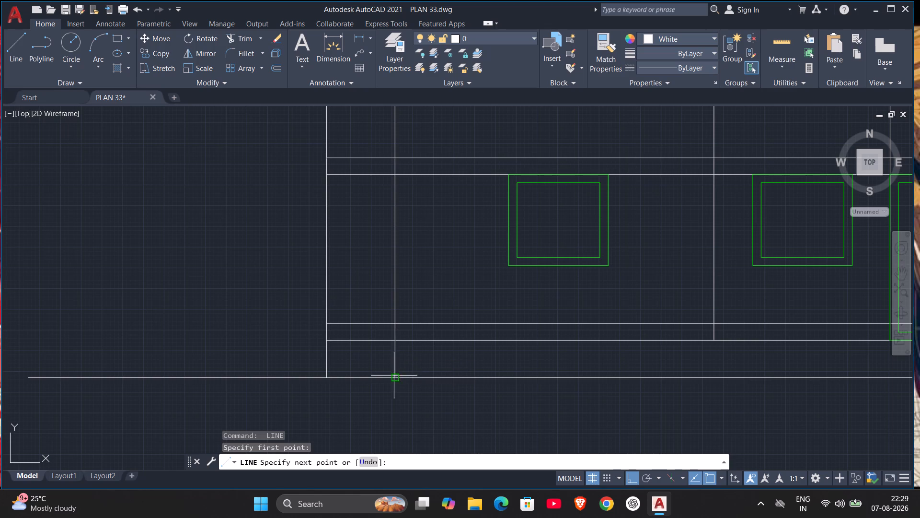
{"action": "key", "text": "Escape"}
Draw a vertical line to the ground line from the foot of the wall line between the first two windows.
{"action": "scroll", "coordinate": [676, 359], "scroll_direction": "down", "scroll_amount": 1}
{"action": "middle_click_drag", "start_coordinate": [676, 365], "coordinate": [439, 352]}
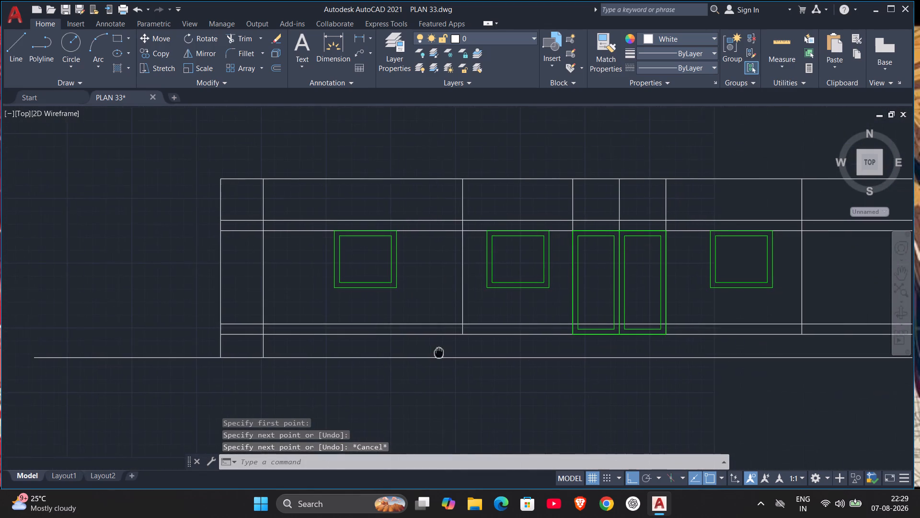
{"action": "middle_click_drag", "start_coordinate": [439, 352], "coordinate": [437, 351]}
{"action": "scroll", "coordinate": [442, 340], "scroll_direction": "up", "scroll_amount": 1}
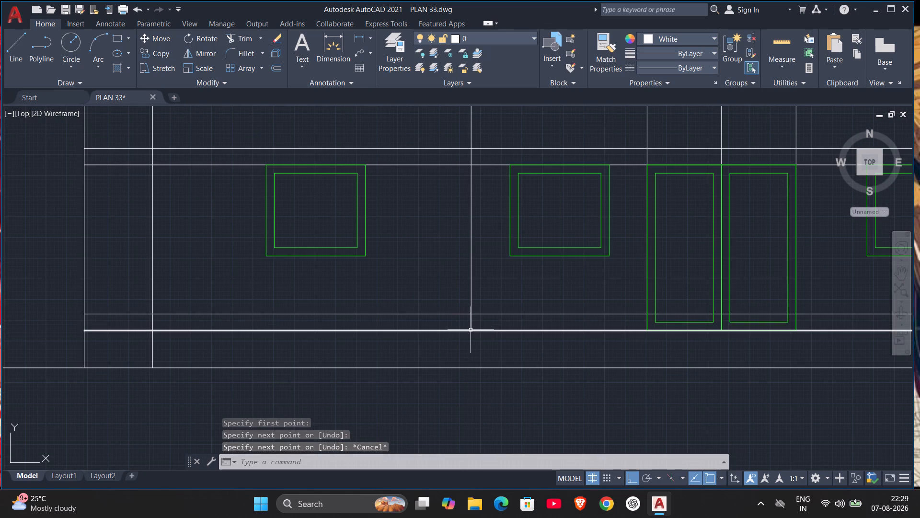
{"action": "key", "text": "space"}
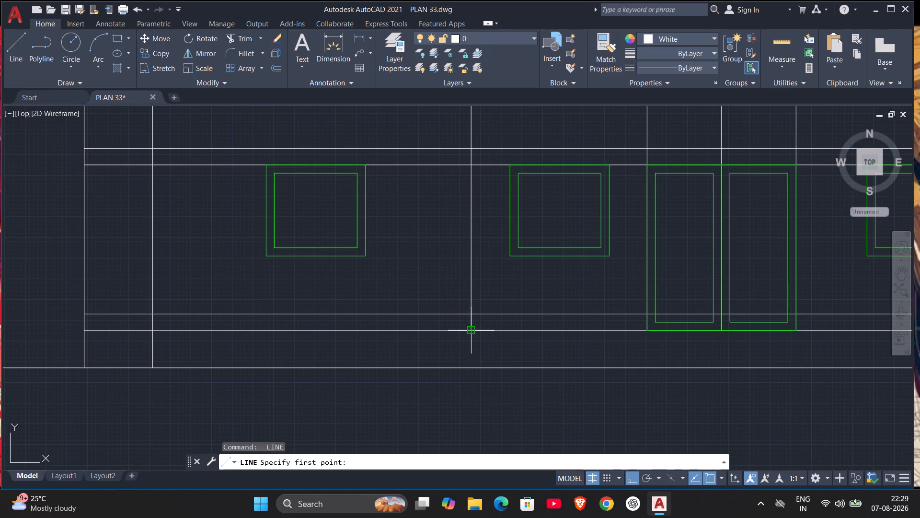
{"action": "left_click", "coordinate": [471, 330]}
{"action": "left_click", "coordinate": [473, 366]}
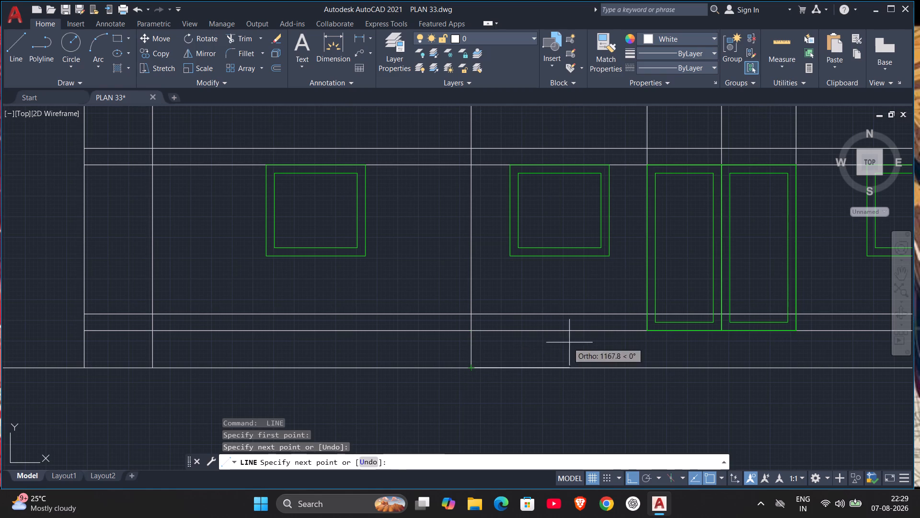
{"action": "key", "text": "1"}
{"action": "scroll", "coordinate": [635, 342], "scroll_direction": "down", "scroll_amount": 2}
{"action": "middle_click_drag", "start_coordinate": [657, 350], "coordinate": [361, 364]}
{"action": "scroll", "coordinate": [552, 363], "scroll_direction": "up", "scroll_amount": 2}
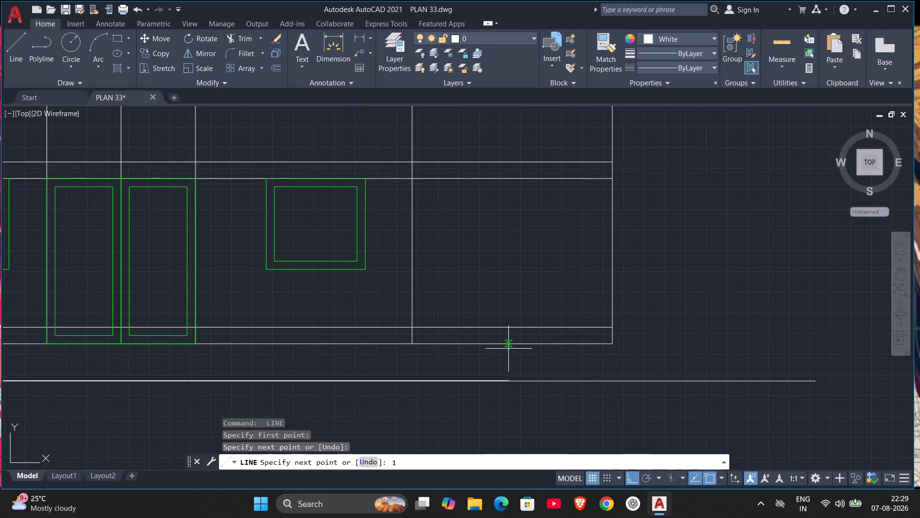
{"action": "key", "text": "Escape"}
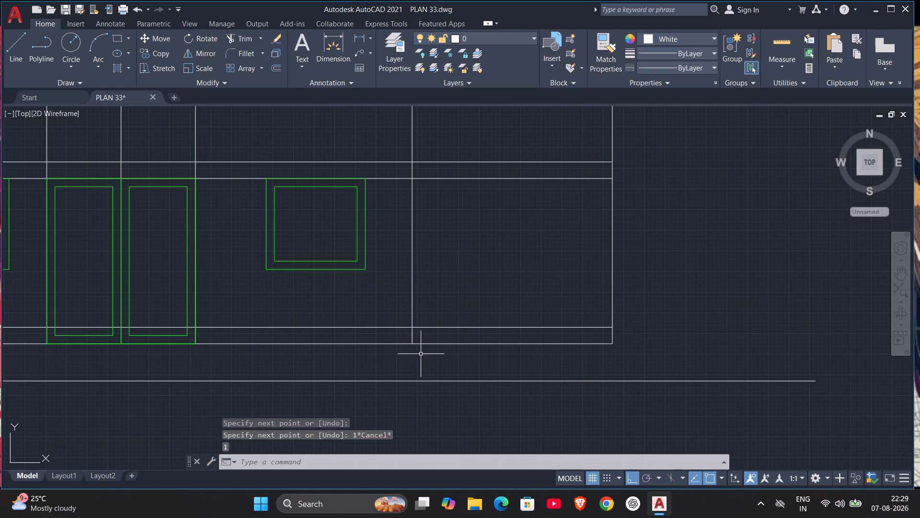
Draw a vertical line to the ground line from the foot of the wall line beyond the rightmost window.
{"action": "key", "text": "space"}
{"action": "left_click", "coordinate": [413, 343]}
{"action": "left_click", "coordinate": [415, 379]}
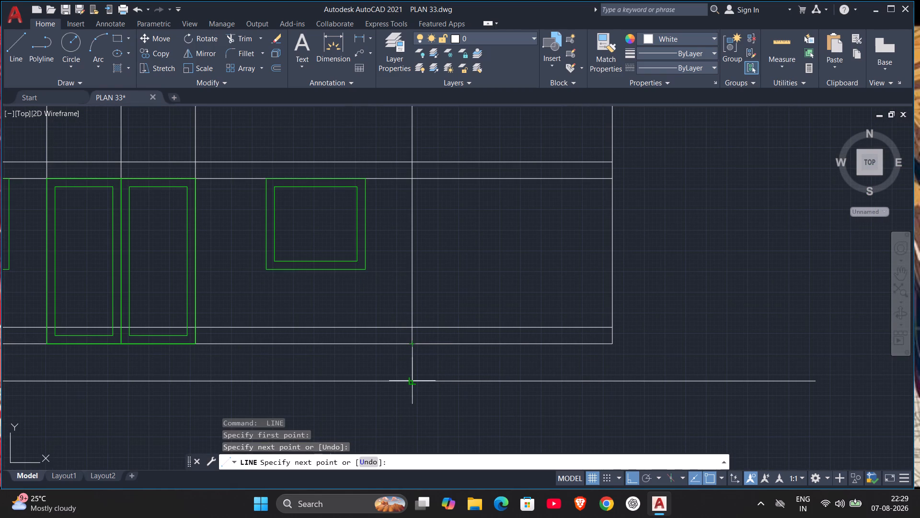
{"action": "key", "text": "Escape"}
Draw a vertical line from the elevation's lower-right corner down to the ground line.
{"action": "scroll", "coordinate": [656, 350], "scroll_direction": "up", "scroll_amount": 1}
{"action": "key", "text": "space"}
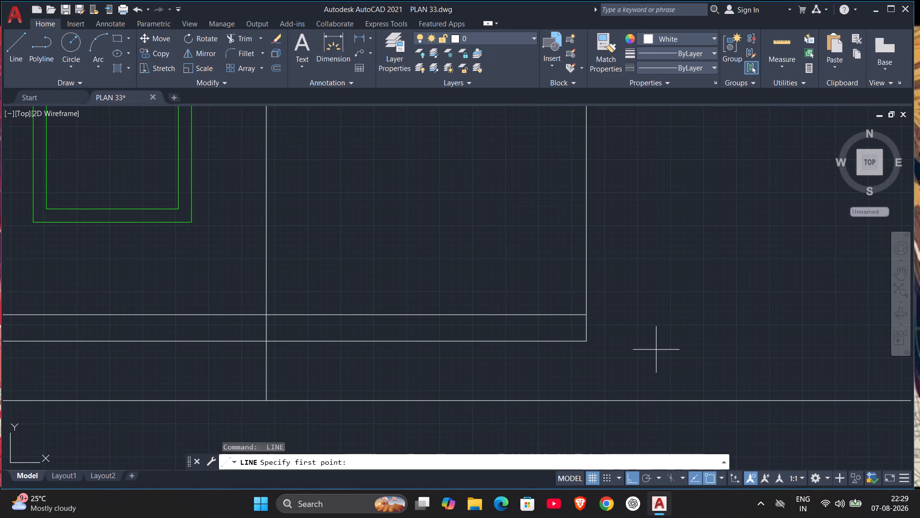
{"action": "left_click", "coordinate": [584, 341]}
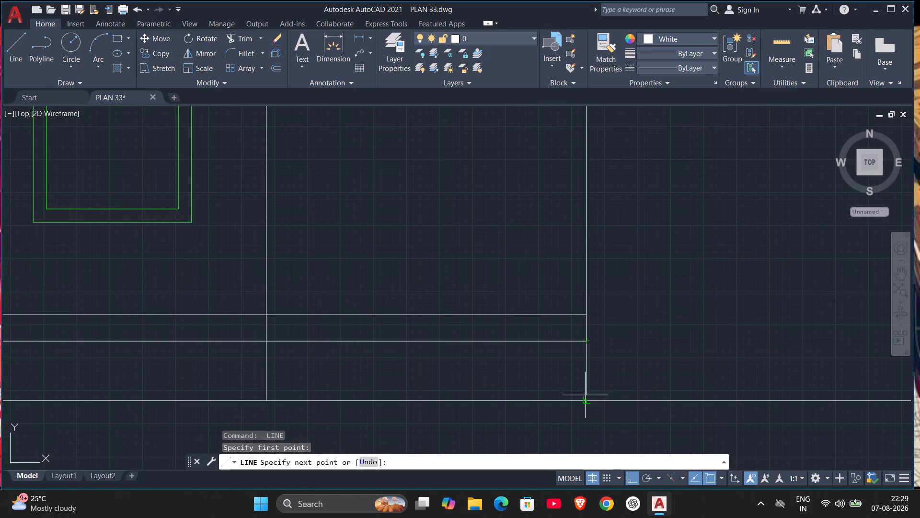
{"action": "left_click", "coordinate": [585, 401]}
{"action": "key", "text": "Escape"}
Review the full front elevation, including the wall lines extended to the ground.
{"action": "scroll", "coordinate": [613, 372], "scroll_direction": "down", "scroll_amount": 3}
{"action": "middle_click_drag", "start_coordinate": [618, 373], "coordinate": [670, 373]}
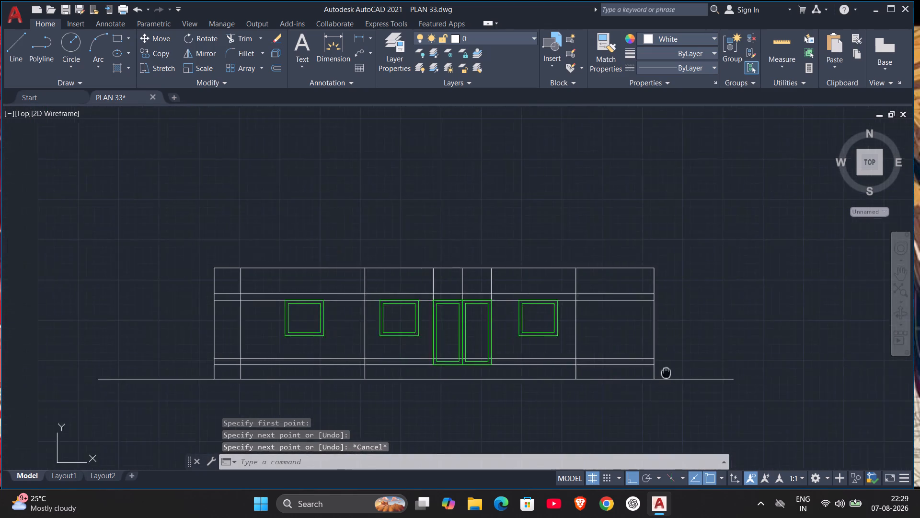
{"action": "middle_click_drag", "start_coordinate": [670, 373], "coordinate": [719, 375]}
{"action": "scroll", "coordinate": [660, 353], "scroll_direction": "up", "scroll_amount": 2}
{"action": "middle_click_drag", "start_coordinate": [634, 346], "coordinate": [704, 342]}
{"action": "scroll", "coordinate": [816, 318], "scroll_direction": "down", "scroll_amount": 1}
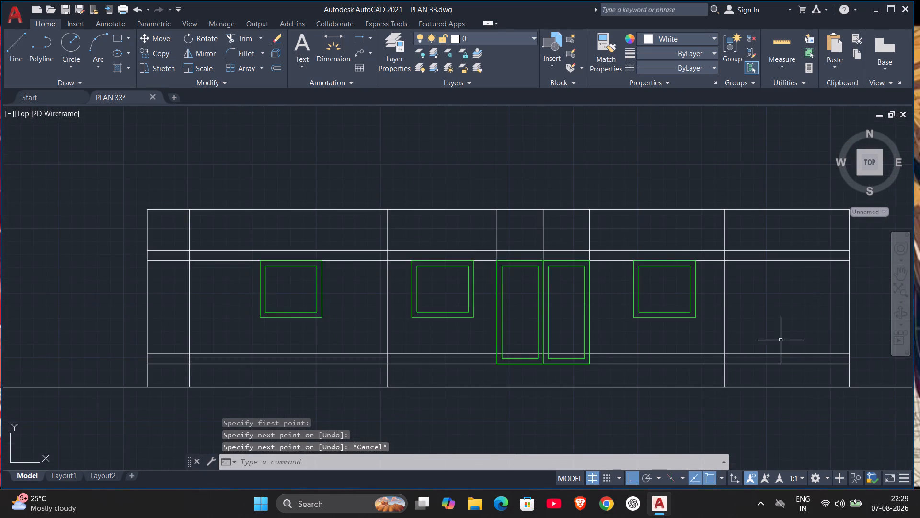
{"action": "scroll", "coordinate": [777, 341], "scroll_direction": "down", "scroll_amount": 1}
{"action": "middle_click", "coordinate": [776, 340]}
{"action": "scroll", "coordinate": [775, 340], "scroll_direction": "up", "scroll_amount": 1}
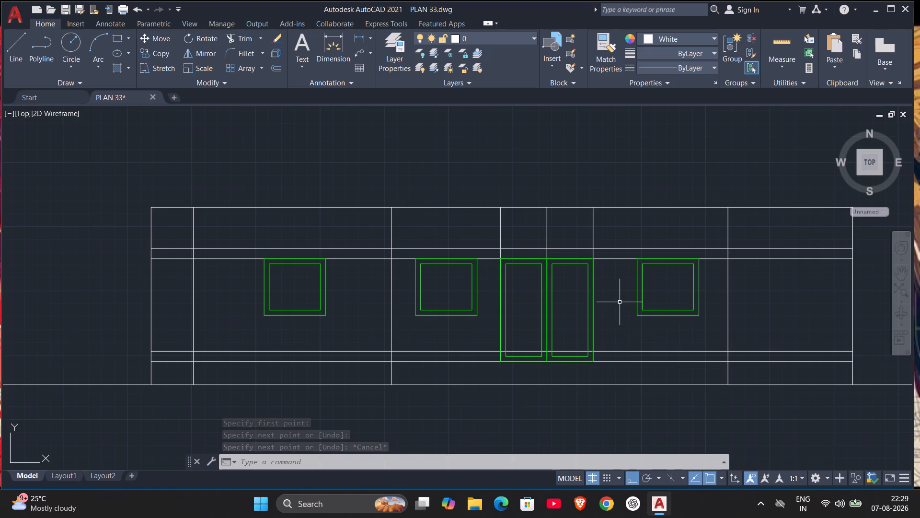
Set the current colour to Green and draw a vertical centre line inside the rightmost window's inner frame.
{"action": "scroll", "coordinate": [618, 302], "scroll_direction": "up", "scroll_amount": 1}
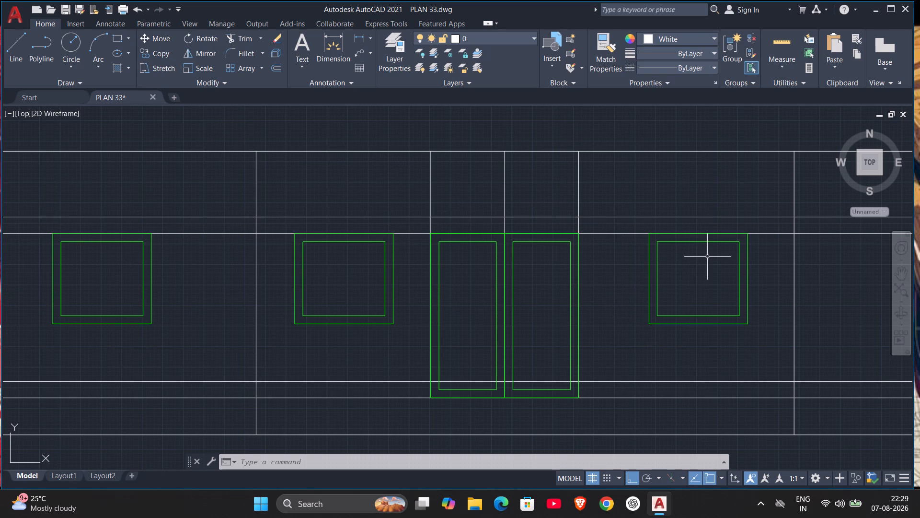
{"action": "left_click", "coordinate": [655, 41]}
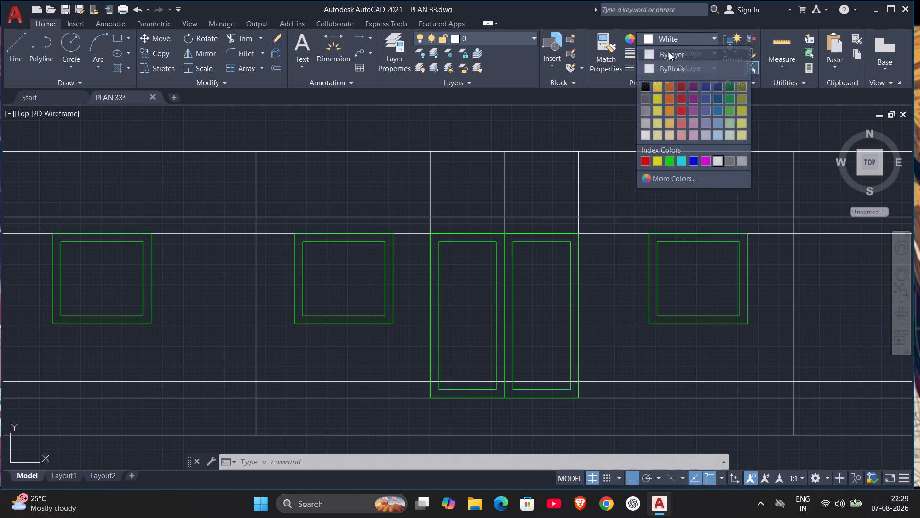
{"action": "left_click", "coordinate": [668, 160]}
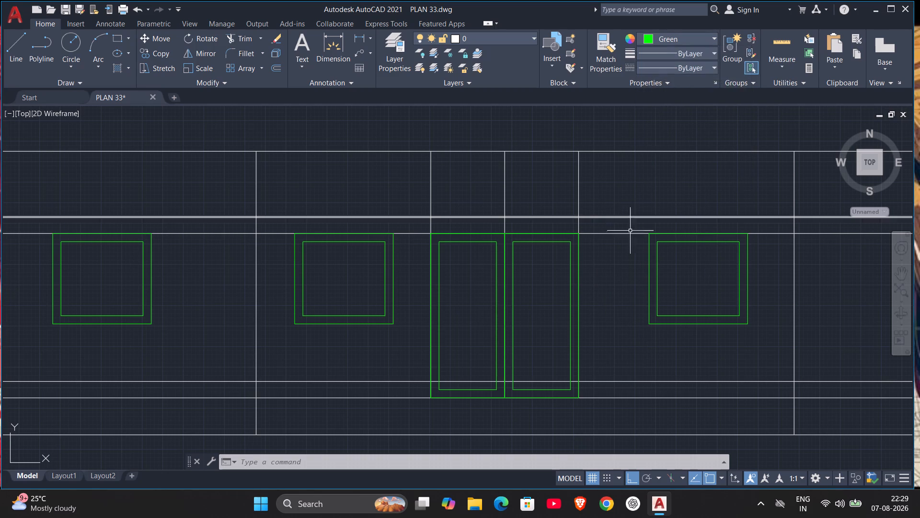
{"action": "key", "text": "l"}
{"action": "key", "text": "Return"}
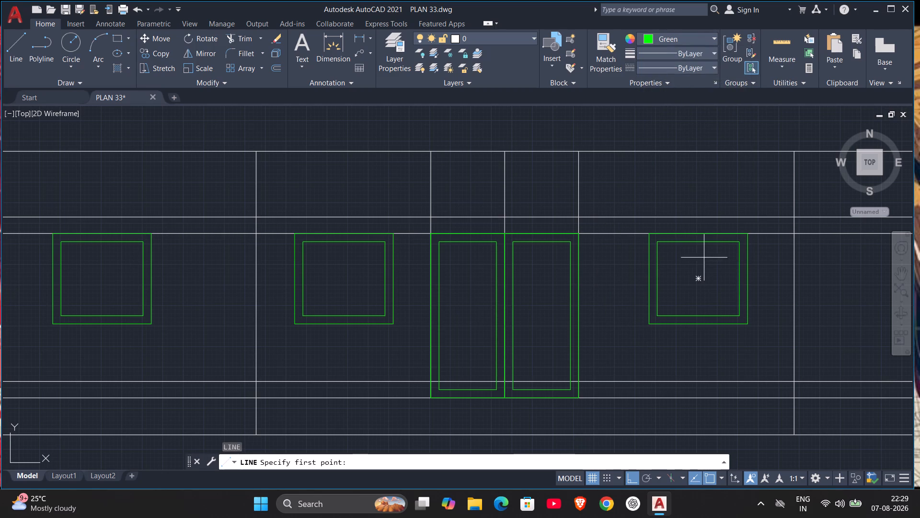
{"action": "left_click", "coordinate": [696, 239]}
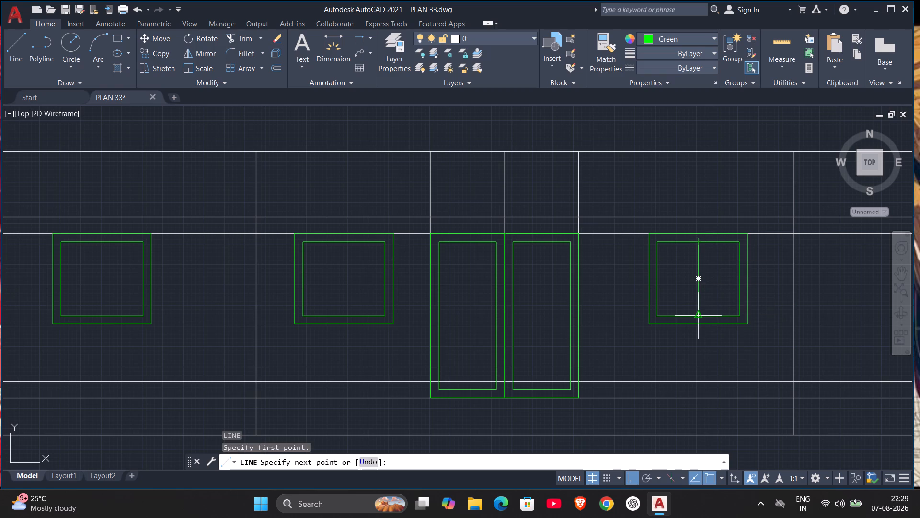
{"action": "left_click", "coordinate": [699, 317]}
{"action": "key", "text": "Escape"}
Draw vertical centre lines inside the inner frames of the middle and leftmost windows, from top midpoint to bottom midpoint.
{"action": "middle_click_drag", "start_coordinate": [368, 283], "coordinate": [493, 313]}
{"action": "key", "text": "space"}
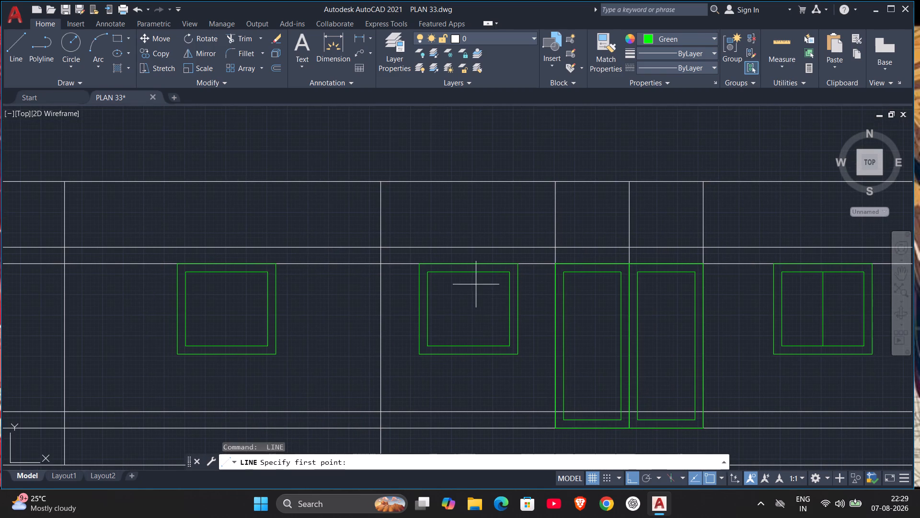
{"action": "left_click", "coordinate": [469, 274]}
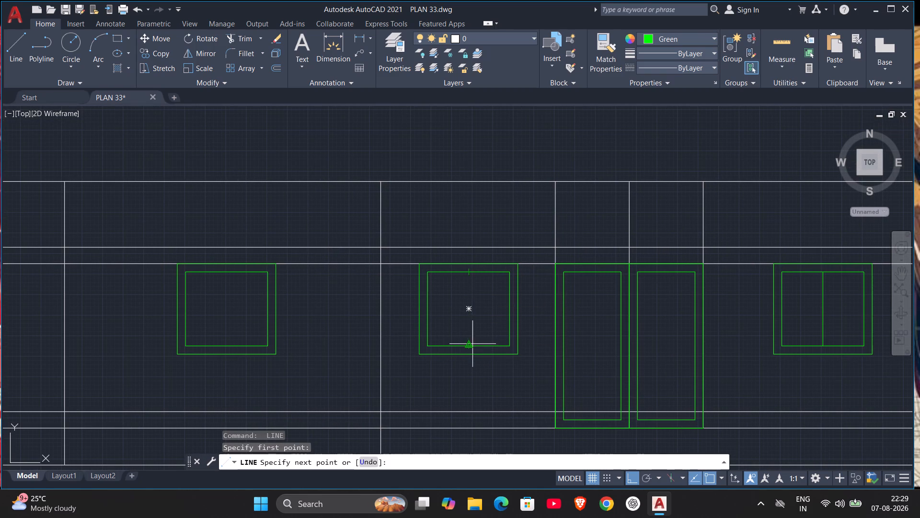
{"action": "left_click", "coordinate": [471, 344]}
{"action": "key", "text": "Escape"}
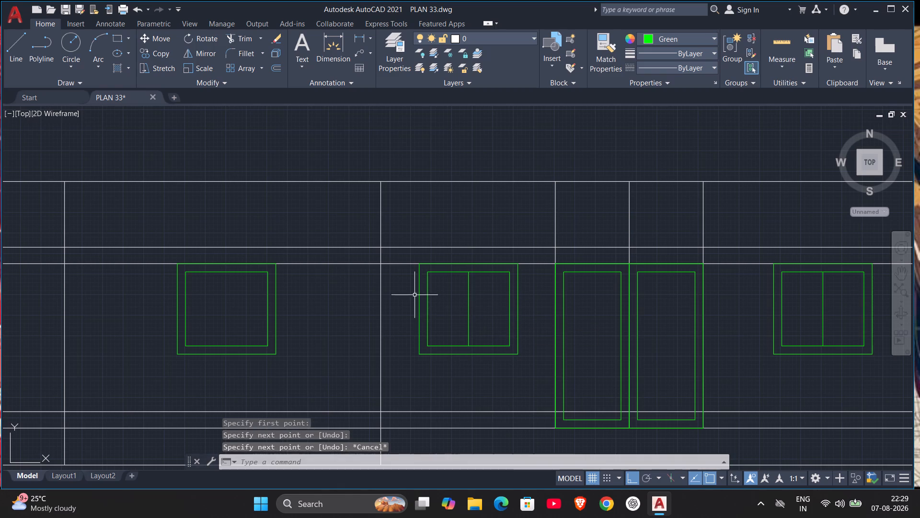
{"action": "key", "text": "space"}
{"action": "left_click", "coordinate": [225, 273]}
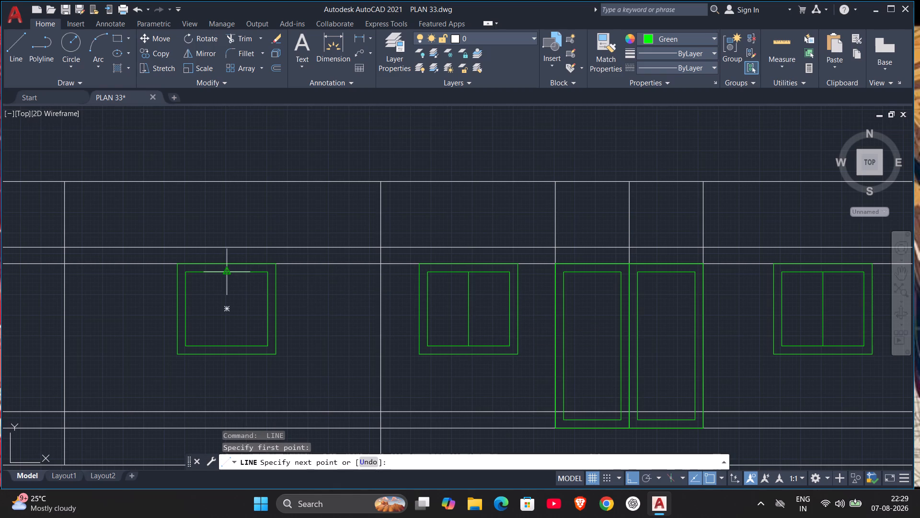
{"action": "left_click", "coordinate": [229, 345]}
{"action": "key", "text": "Escape"}
With Ortho off, draw two diagonals in the left door panel from its left corners to the midpoint of its right side.
{"action": "scroll", "coordinate": [521, 315], "scroll_direction": "down", "scroll_amount": 1}
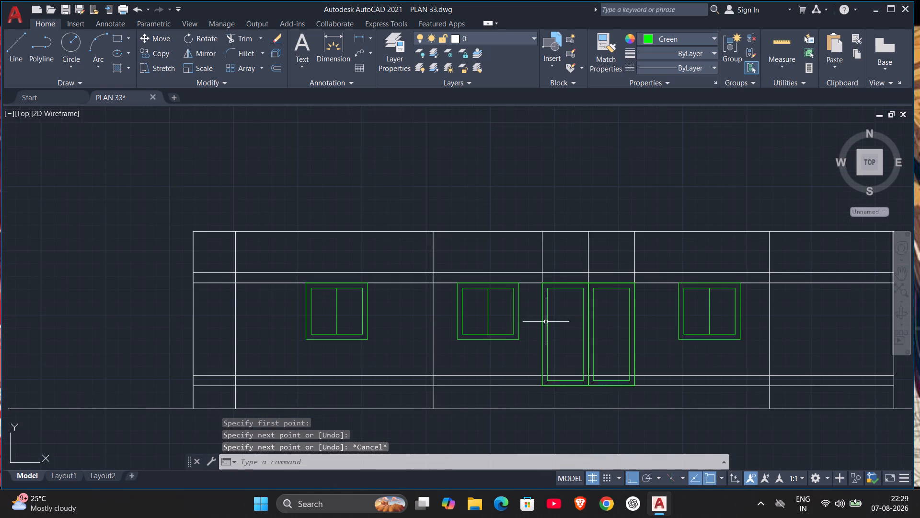
{"action": "middle_click_drag", "start_coordinate": [549, 322], "coordinate": [426, 307]}
{"action": "scroll", "coordinate": [423, 304], "scroll_direction": "up", "scroll_amount": 1}
{"action": "key", "text": "space"}
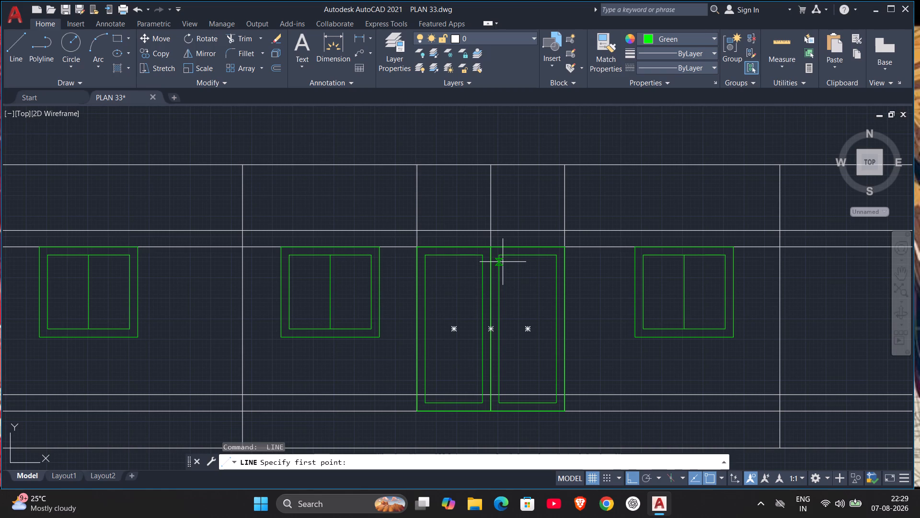
{"action": "key", "text": "F8"}
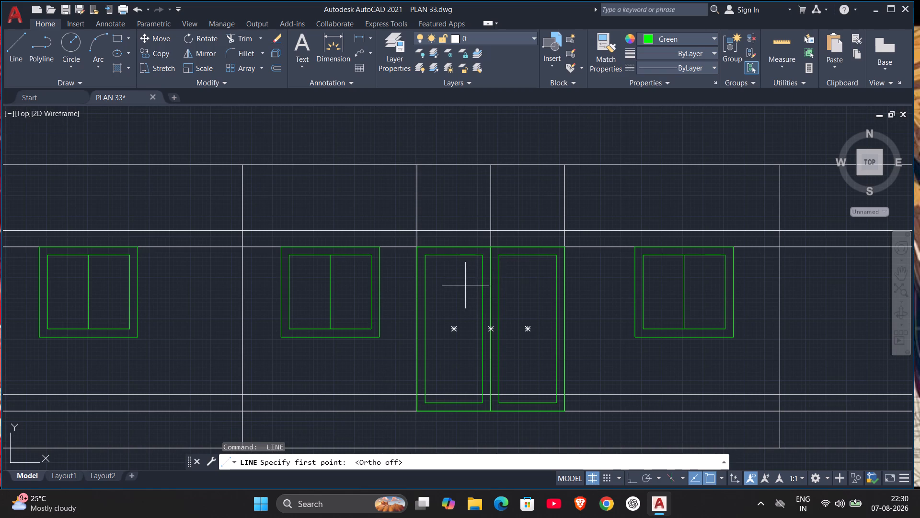
{"action": "scroll", "coordinate": [465, 285], "scroll_direction": "up", "scroll_amount": 2}
{"action": "middle_click_drag", "start_coordinate": [463, 301], "coordinate": [483, 236]}
{"action": "scroll", "coordinate": [463, 302], "scroll_direction": "down", "scroll_amount": 1}
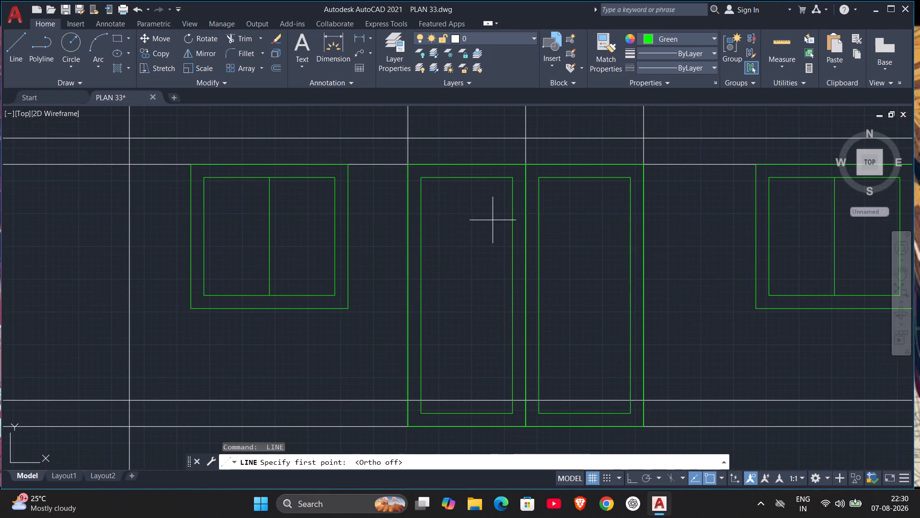
{"action": "left_click", "coordinate": [425, 178]}
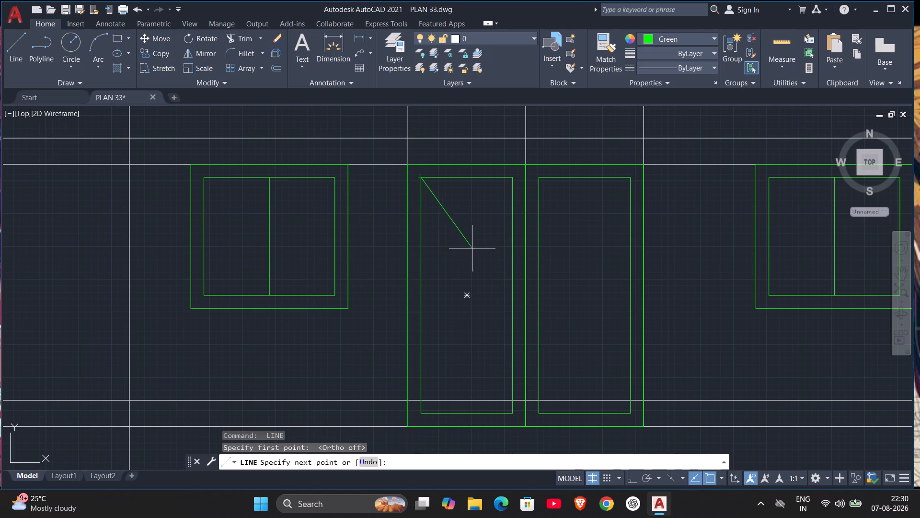
{"action": "left_click", "coordinate": [514, 294]}
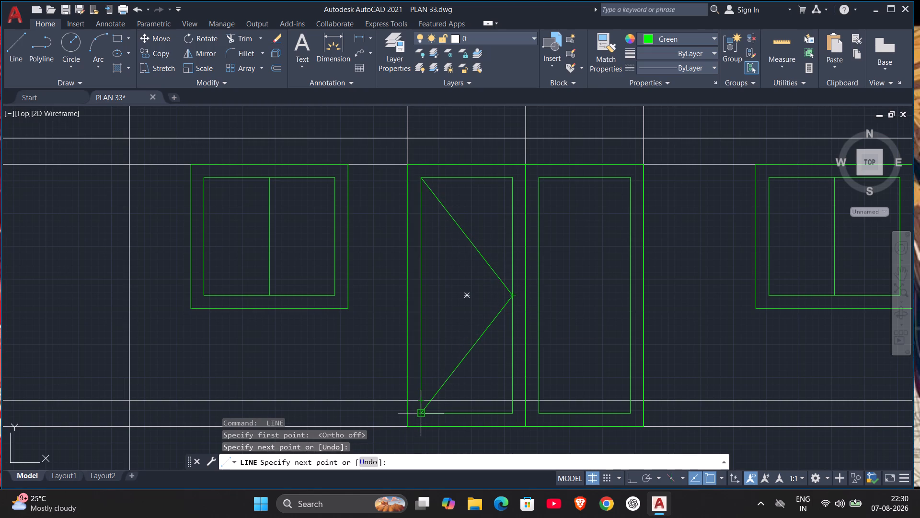
{"action": "left_click", "coordinate": [421, 412]}
{"action": "key", "text": "Escape"}
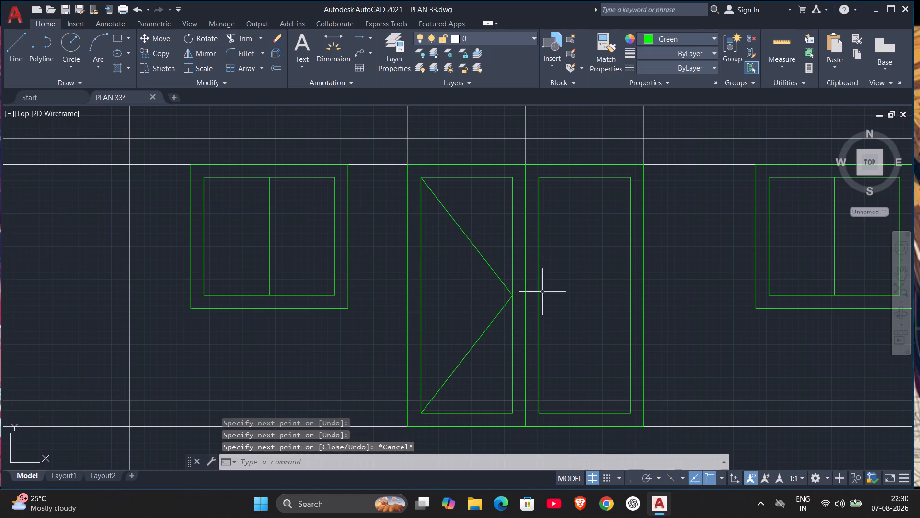
Draw two diagonals in the right door panel from its right corners to the midpoint of its left side.
{"action": "key", "text": "space"}
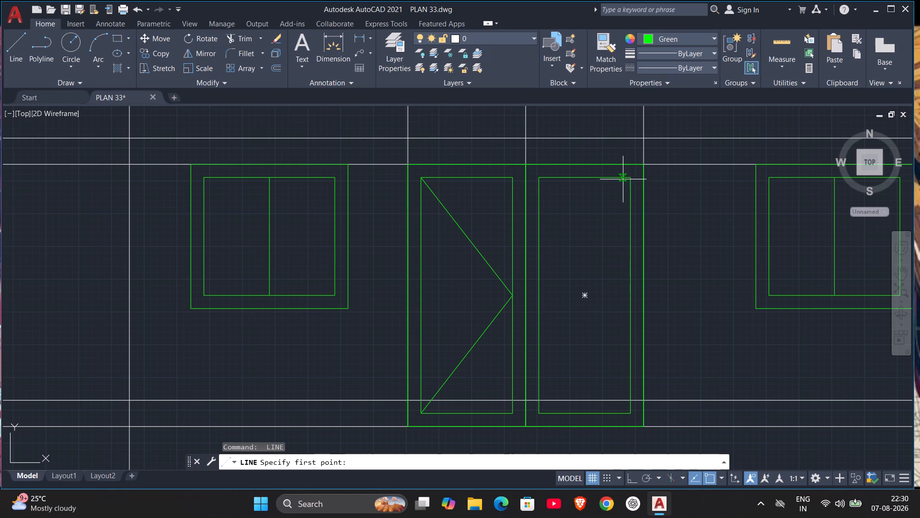
{"action": "left_click", "coordinate": [629, 179]}
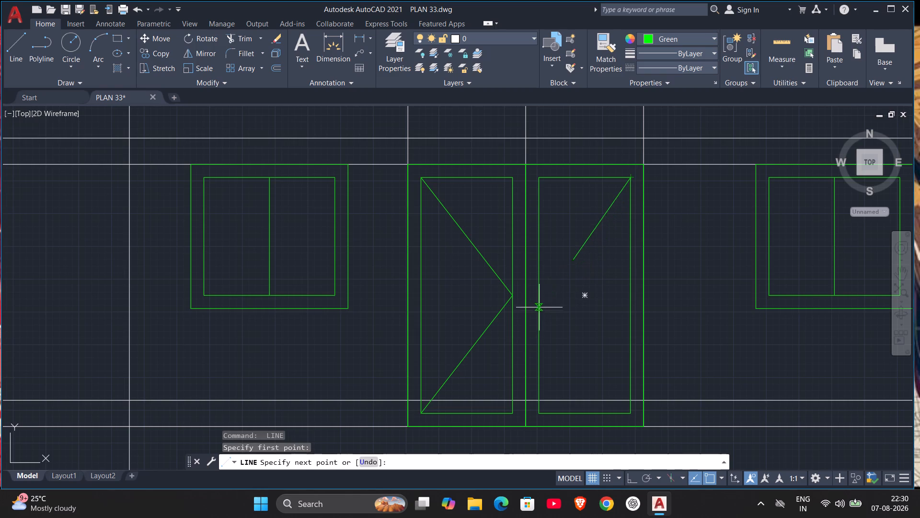
{"action": "left_click", "coordinate": [542, 293]}
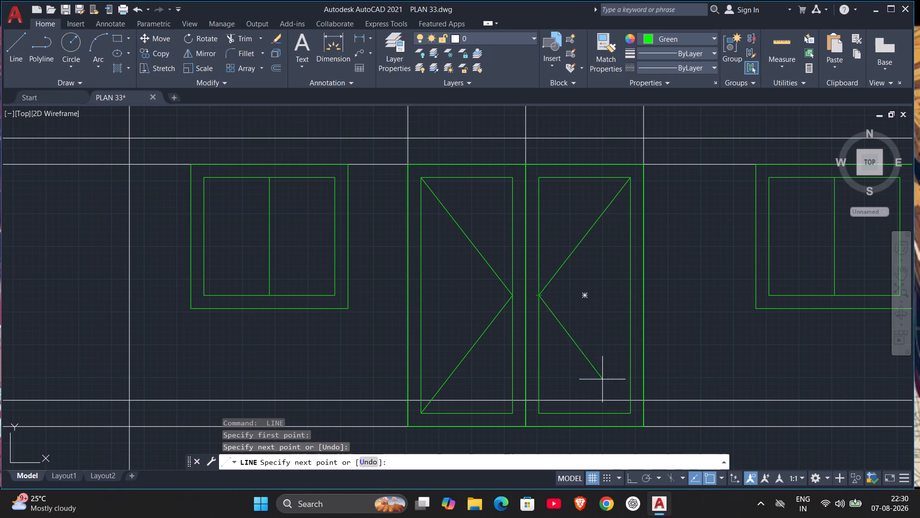
{"action": "left_click", "coordinate": [630, 411]}
{"action": "key", "text": "Escape"}
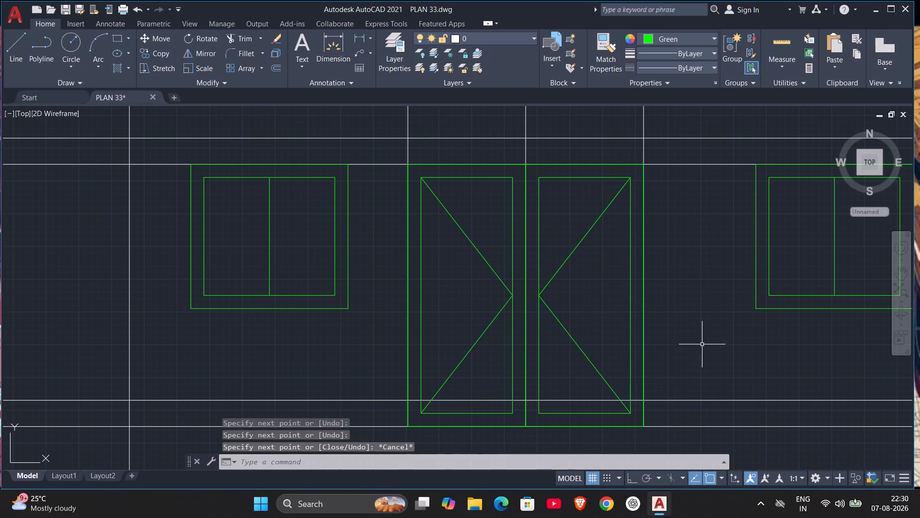
Delete the white vertical line that runs from the roof line down the middle of the double door.
{"action": "scroll", "coordinate": [695, 347], "scroll_direction": "down", "scroll_amount": 2}
{"action": "middle_click_drag", "start_coordinate": [695, 347], "coordinate": [630, 330]}
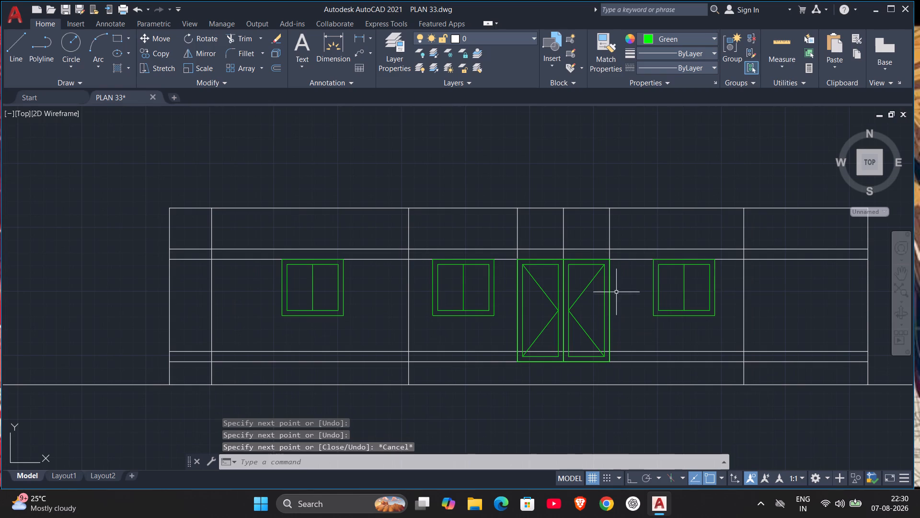
{"action": "scroll", "coordinate": [614, 283], "scroll_direction": "up", "scroll_amount": 2}
{"action": "middle_click_drag", "start_coordinate": [614, 282], "coordinate": [656, 350]}
{"action": "scroll", "coordinate": [656, 350], "scroll_direction": "down", "scroll_amount": 1}
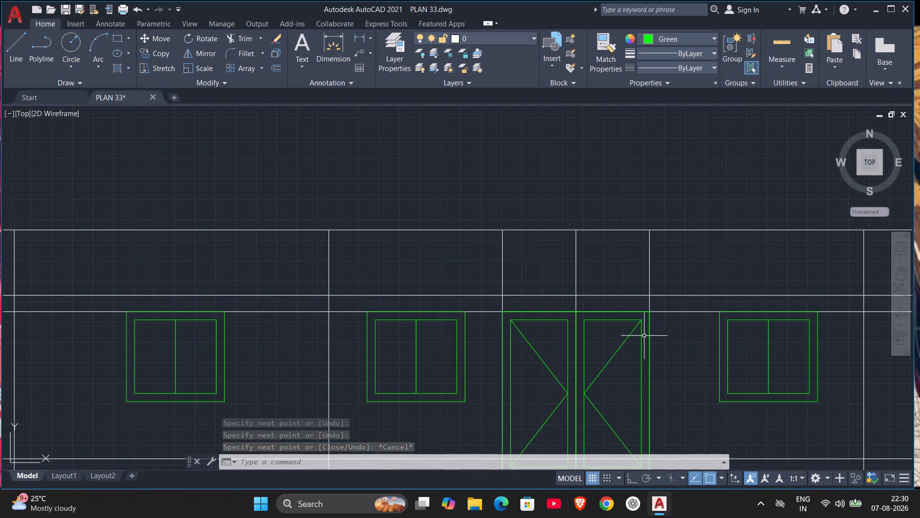
{"action": "left_click", "coordinate": [576, 273]}
{"action": "key", "text": "Delete"}
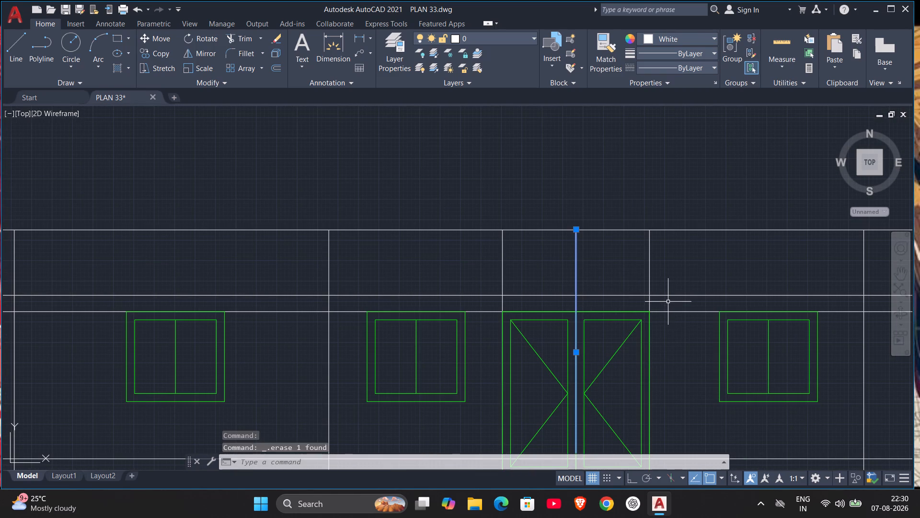
Examine the front elevation's door and windows and compare it with the ground floor plan above.
{"action": "scroll", "coordinate": [654, 313], "scroll_direction": "down", "scroll_amount": 1}
{"action": "scroll", "coordinate": [654, 313], "scroll_direction": "up", "scroll_amount": 2}
{"action": "scroll", "coordinate": [670, 336], "scroll_direction": "down", "scroll_amount": 1}
{"action": "middle_click_drag", "start_coordinate": [670, 339], "coordinate": [668, 328]}
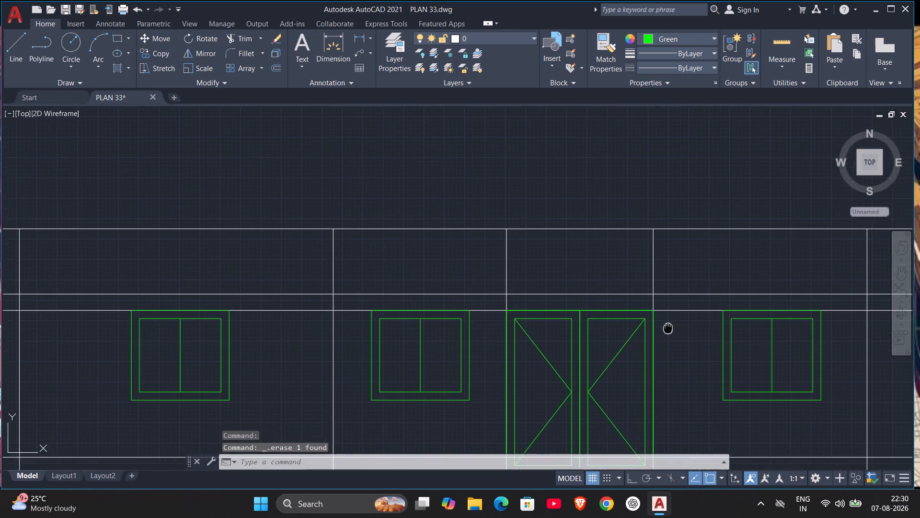
{"action": "middle_click_drag", "start_coordinate": [668, 328], "coordinate": [644, 267]}
{"action": "middle_click_drag", "start_coordinate": [670, 323], "coordinate": [649, 311]}
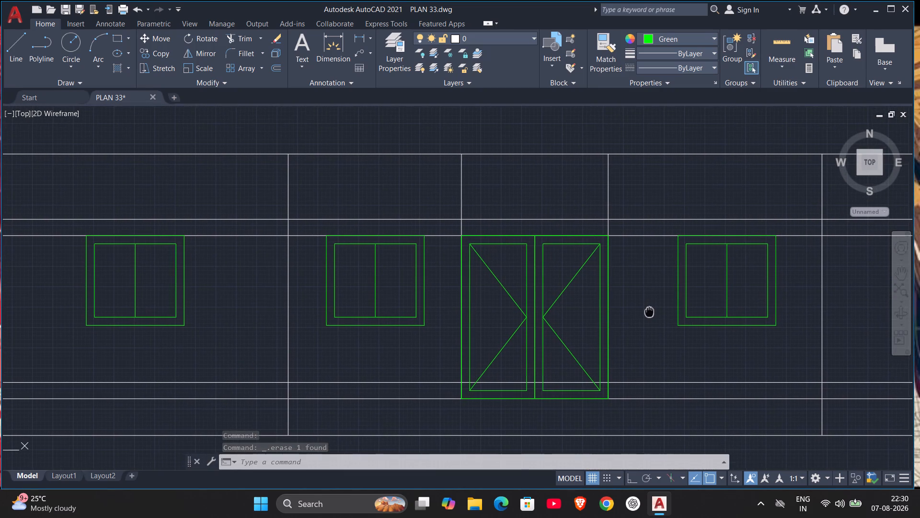
{"action": "middle_click_drag", "start_coordinate": [649, 311], "coordinate": [649, 311]}
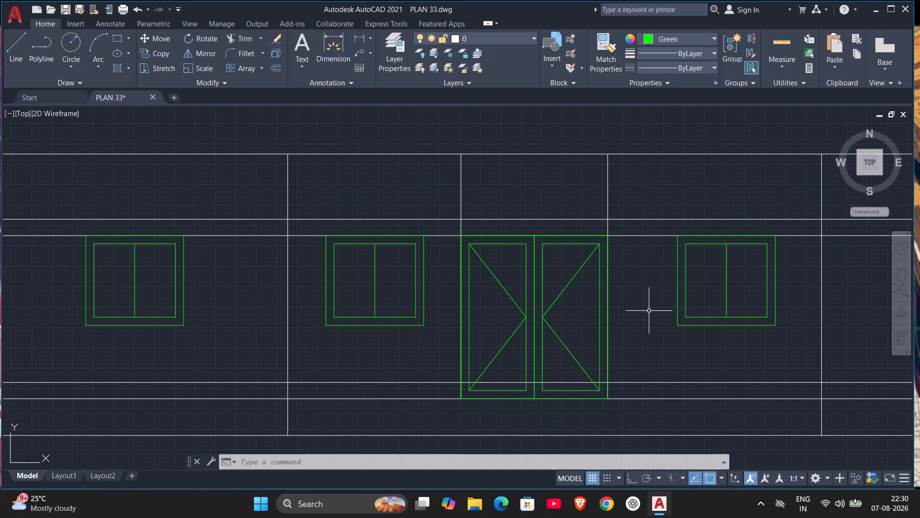
{"action": "scroll", "coordinate": [637, 318], "scroll_direction": "down", "scroll_amount": 1}
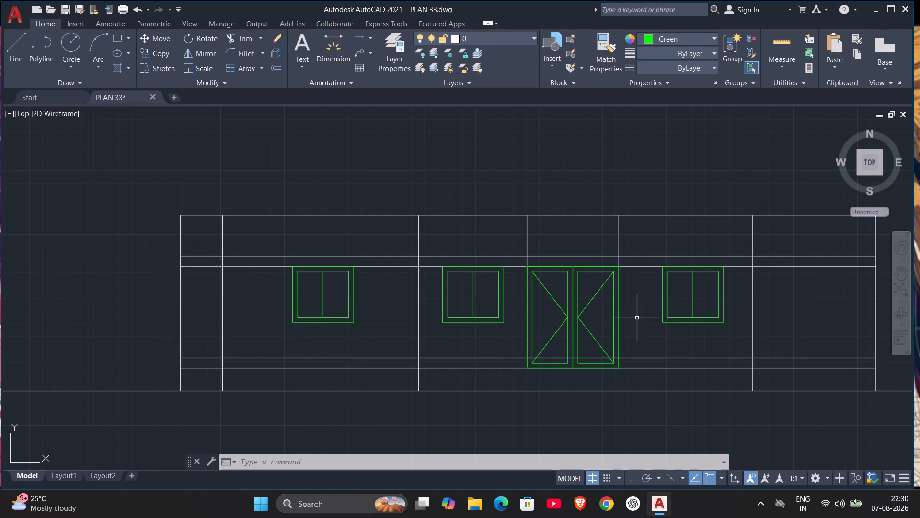
{"action": "scroll", "coordinate": [636, 318], "scroll_direction": "down", "scroll_amount": 2}
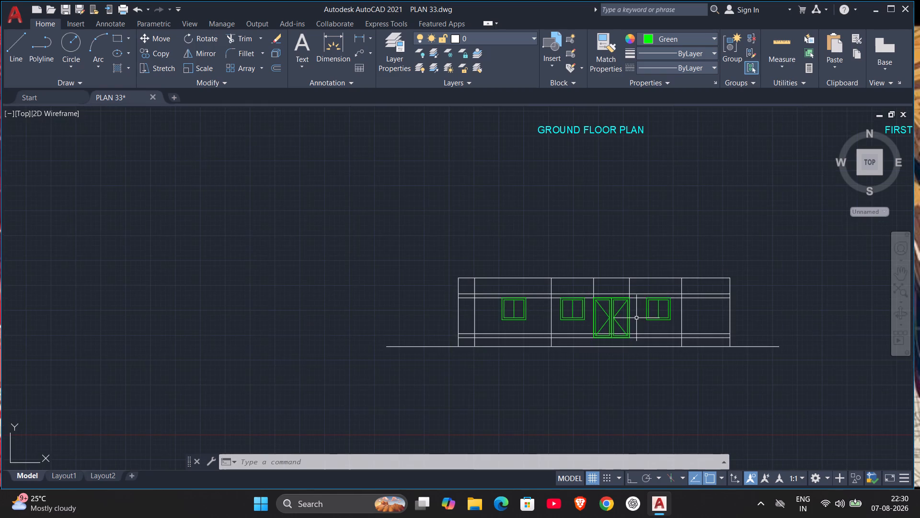
{"action": "scroll", "coordinate": [639, 315], "scroll_direction": "down", "scroll_amount": 2}
{"action": "scroll", "coordinate": [639, 310], "scroll_direction": "up", "scroll_amount": 1}
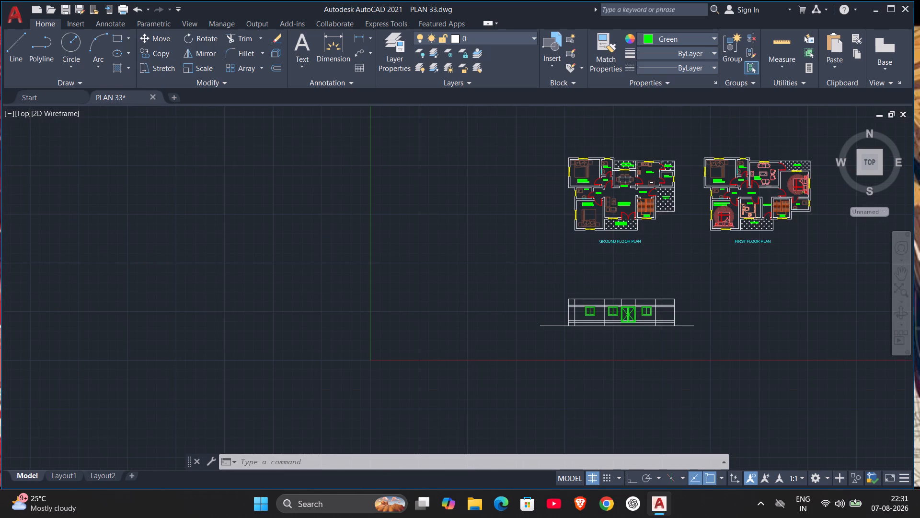
{"action": "scroll", "coordinate": [638, 310], "scroll_direction": "up", "scroll_amount": 1}
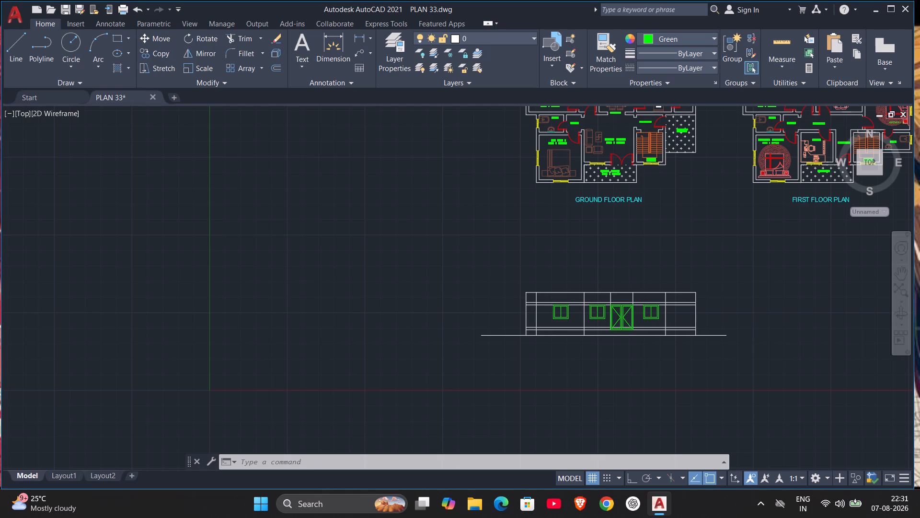
{"action": "scroll", "coordinate": [625, 165], "scroll_direction": "down", "scroll_amount": 2}
{"action": "middle_click_drag", "start_coordinate": [625, 179], "coordinate": [576, 295]}
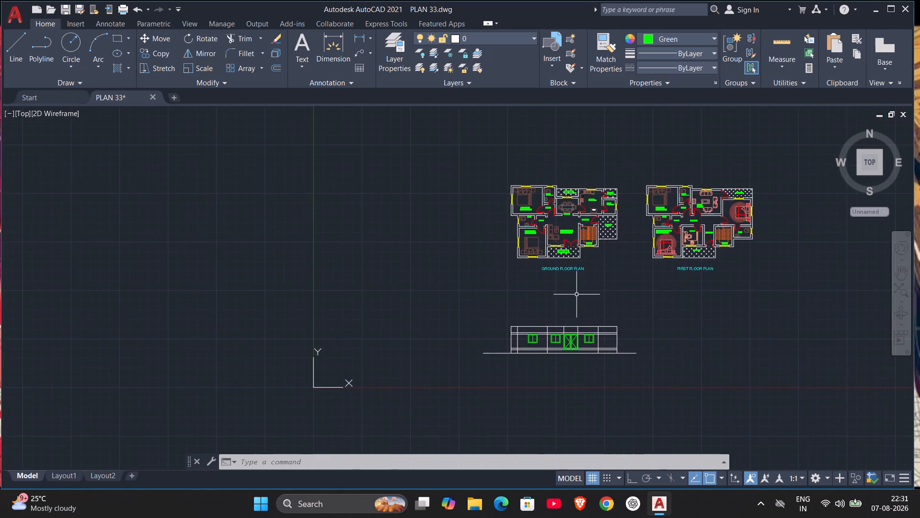
{"action": "scroll", "coordinate": [577, 288], "scroll_direction": "up", "scroll_amount": 2}
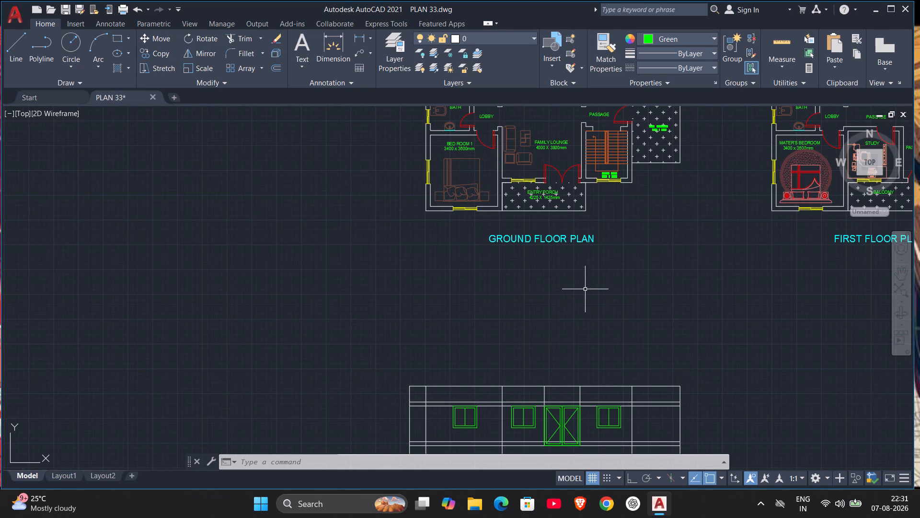
{"action": "scroll", "coordinate": [587, 278], "scroll_direction": "up", "scroll_amount": 1}
{"action": "middle_click_drag", "start_coordinate": [587, 283], "coordinate": [583, 307]}
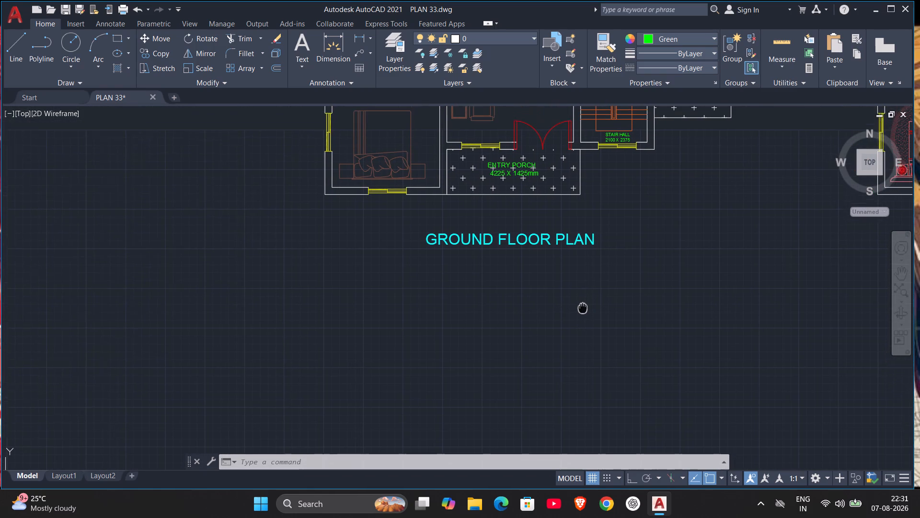
{"action": "middle_click_drag", "start_coordinate": [583, 307], "coordinate": [582, 309]}
{"action": "scroll", "coordinate": [582, 309], "scroll_direction": "down", "scroll_amount": 1}
{"action": "middle_click_drag", "start_coordinate": [582, 309], "coordinate": [582, 276]}
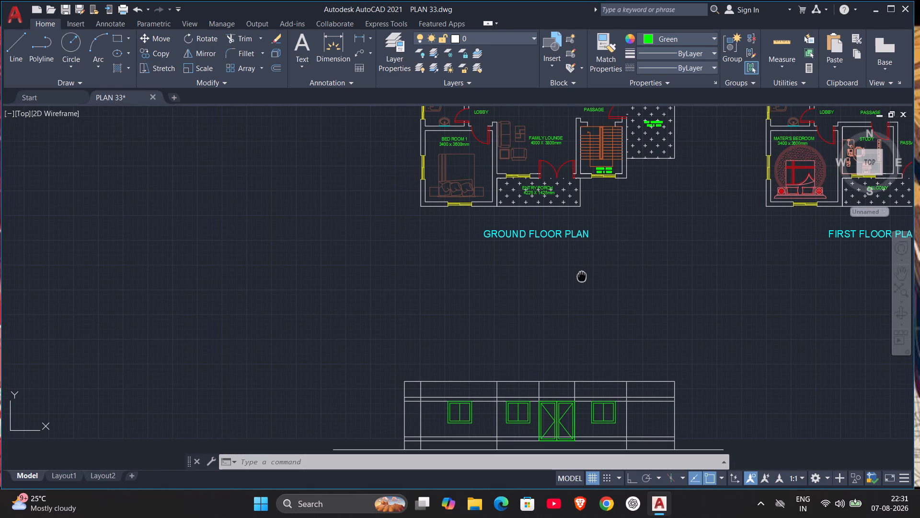
{"action": "middle_click_drag", "start_coordinate": [582, 276], "coordinate": [582, 275]}
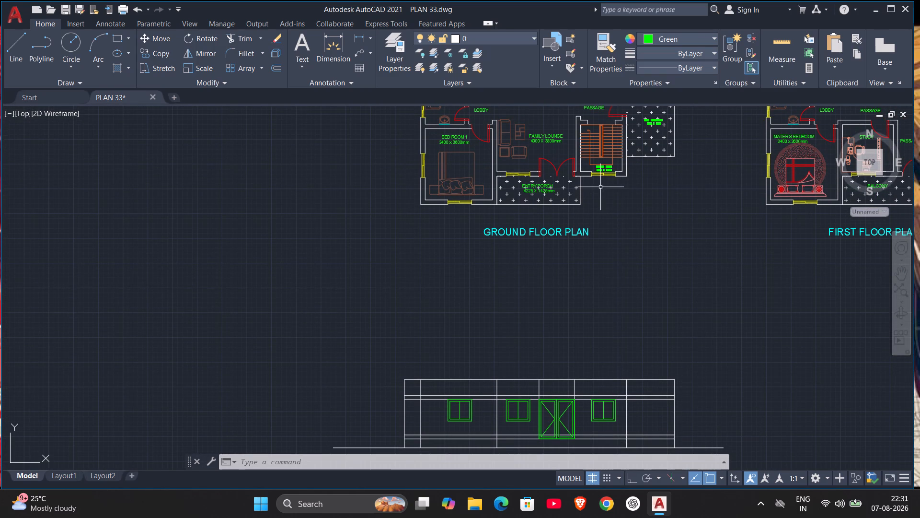
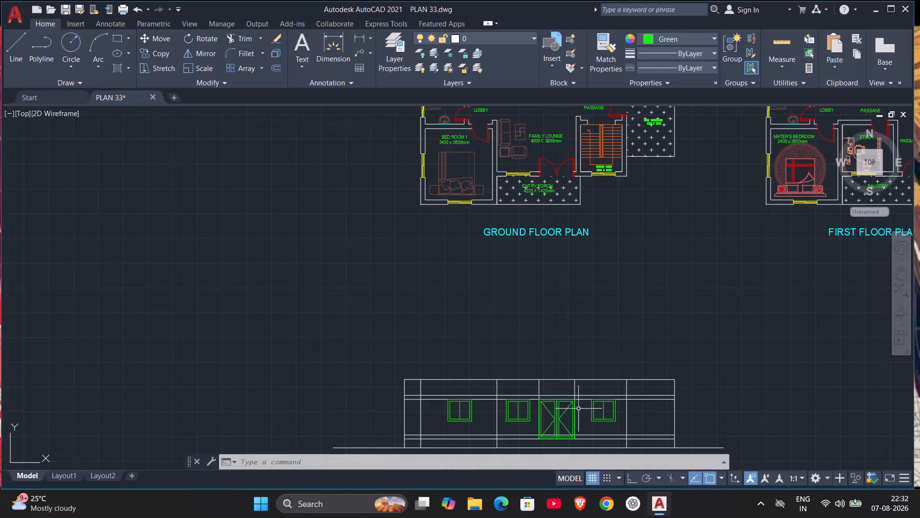
Change the current drawing colour from green to White.
{"action": "scroll", "coordinate": [578, 409], "scroll_direction": "up", "scroll_amount": 3}
{"action": "middle_click_drag", "start_coordinate": [579, 410], "coordinate": [580, 223]}
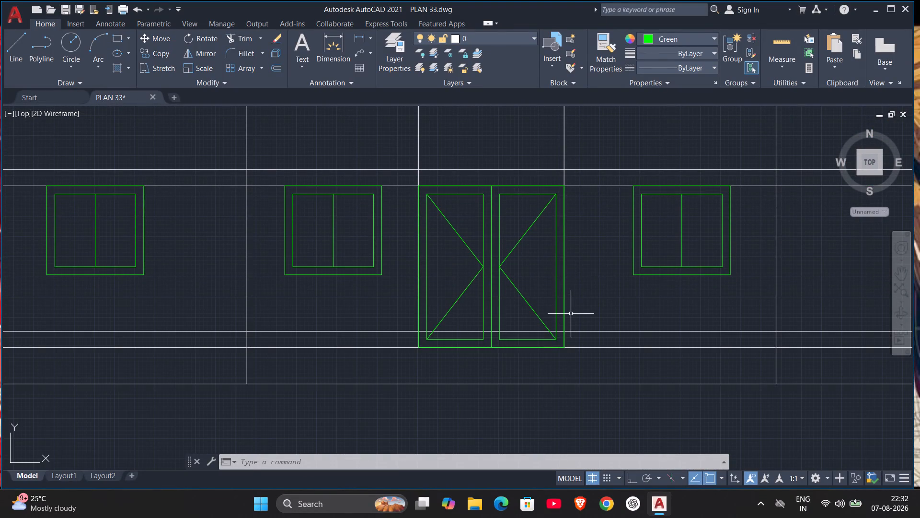
{"action": "middle_click", "coordinate": [571, 312]}
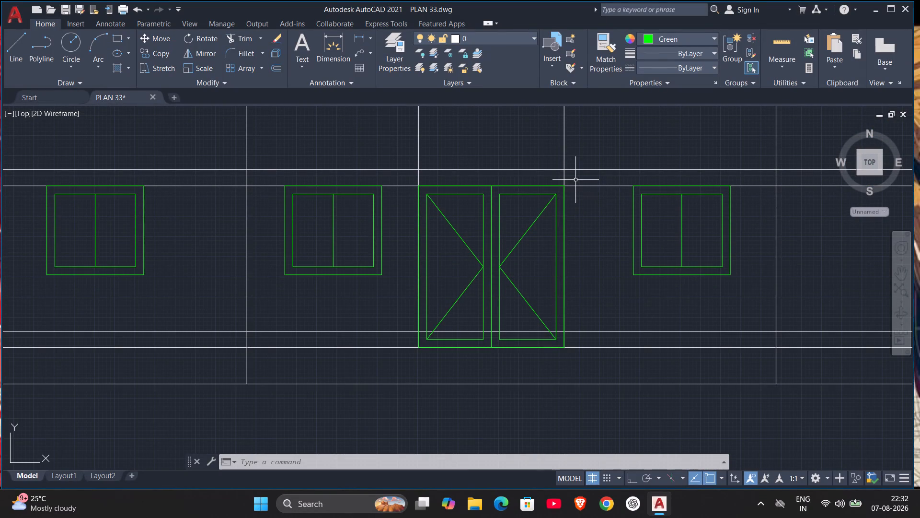
{"action": "left_click", "coordinate": [678, 37]}
{"action": "left_click", "coordinate": [713, 156]}
With Ortho on, draw a vertical line just right of the double door, from the door-head line down to the upper plinth line.
{"action": "key", "text": "l"}
{"action": "key", "text": "Return"}
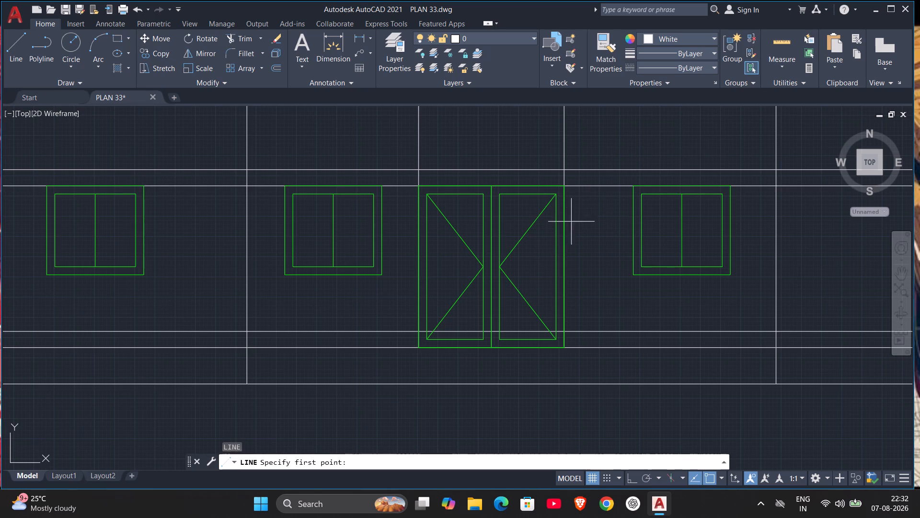
{"action": "scroll", "coordinate": [577, 194], "scroll_direction": "up", "scroll_amount": 4}
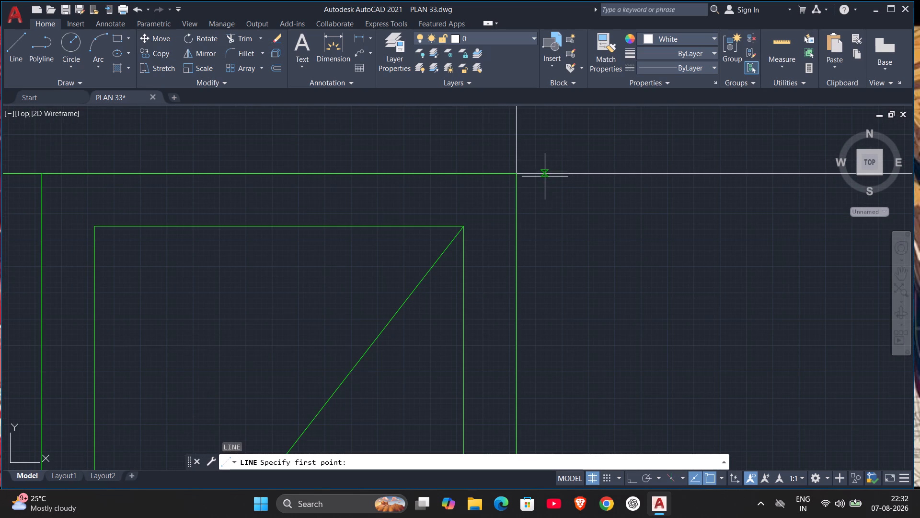
{"action": "scroll", "coordinate": [545, 177], "scroll_direction": "down", "scroll_amount": 6}
{"action": "middle_click_drag", "start_coordinate": [561, 145], "coordinate": [551, 330]}
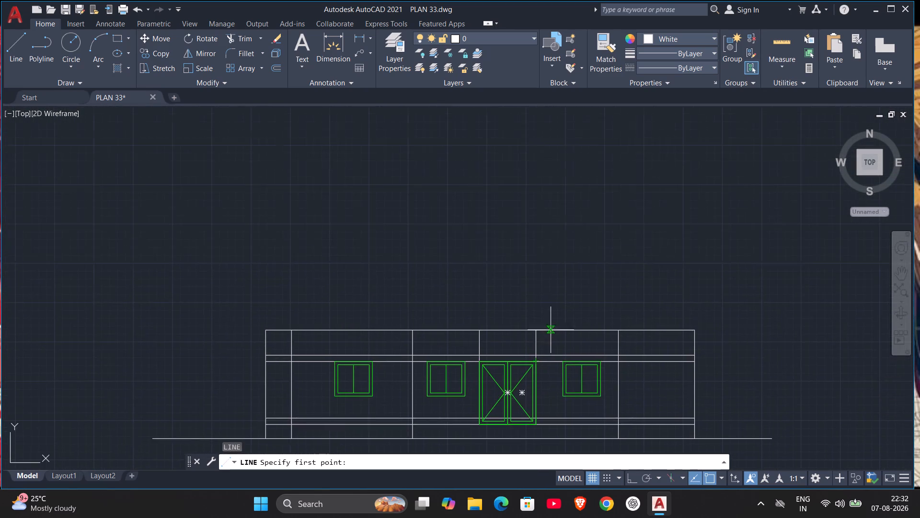
{"action": "scroll", "coordinate": [551, 258], "scroll_direction": "down", "scroll_amount": 2}
{"action": "scroll", "coordinate": [549, 175], "scroll_direction": "up", "scroll_amount": 2}
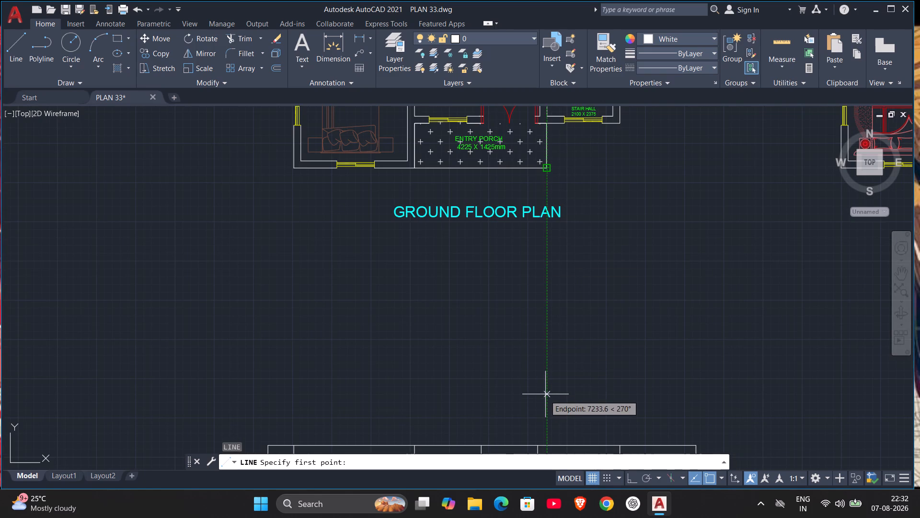
{"action": "middle_click_drag", "start_coordinate": [545, 390], "coordinate": [545, 179]}
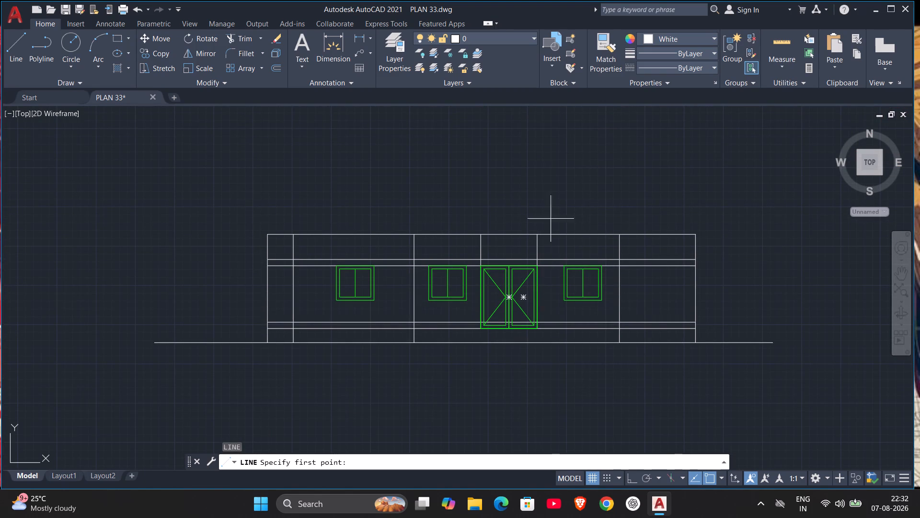
{"action": "scroll", "coordinate": [555, 163], "scroll_direction": "down", "scroll_amount": 1}
{"action": "middle_click_drag", "start_coordinate": [555, 176], "coordinate": [555, 290]}
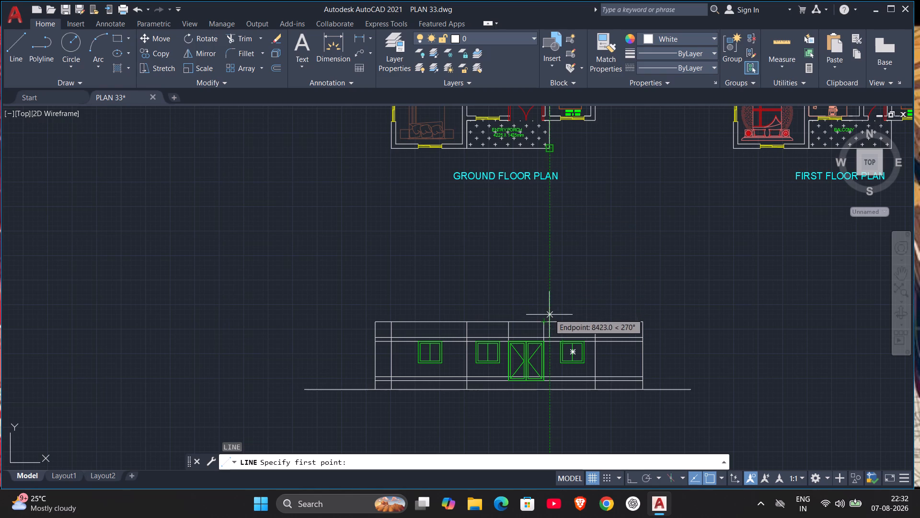
{"action": "scroll", "coordinate": [549, 338], "scroll_direction": "up", "scroll_amount": 3}
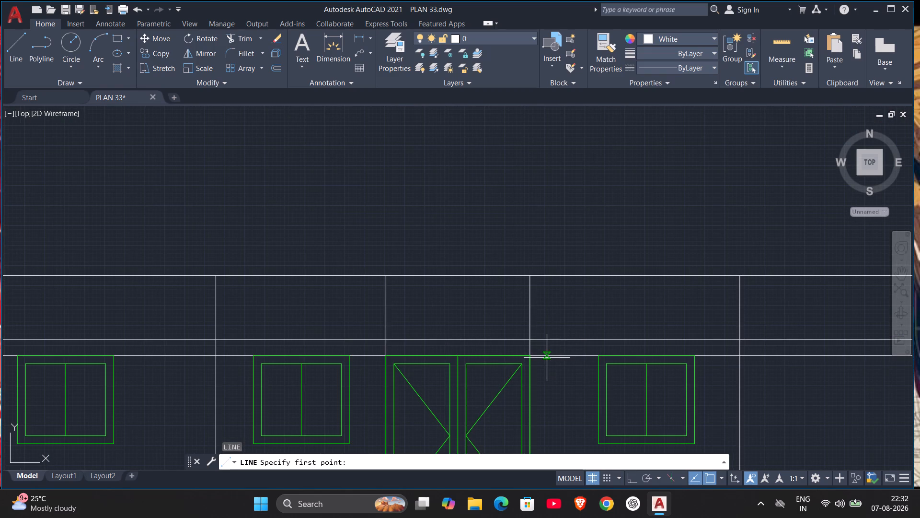
{"action": "scroll", "coordinate": [539, 358], "scroll_direction": "up", "scroll_amount": 3}
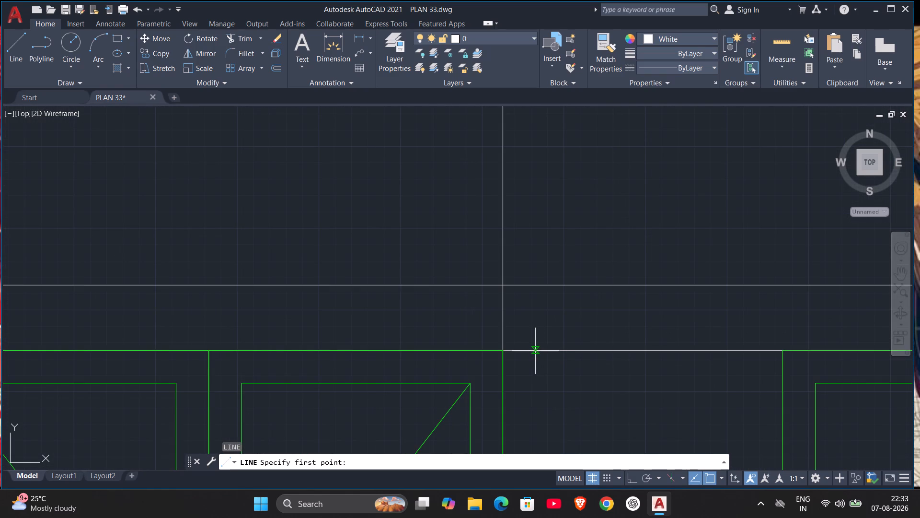
{"action": "left_click", "coordinate": [534, 351]}
{"action": "scroll", "coordinate": [537, 378], "scroll_direction": "down", "scroll_amount": 3}
{"action": "middle_click_drag", "start_coordinate": [537, 391], "coordinate": [537, 355]}
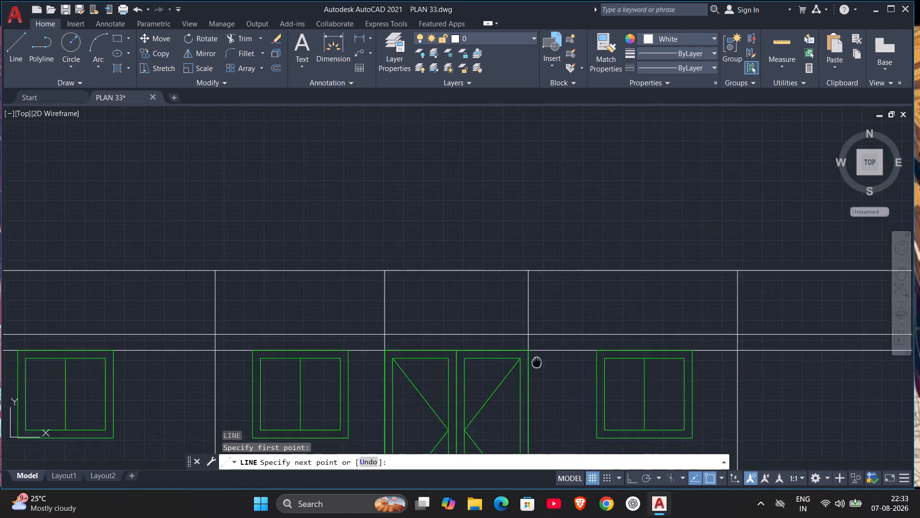
{"action": "middle_click_drag", "start_coordinate": [537, 355], "coordinate": [535, 252]}
{"action": "scroll", "coordinate": [541, 379], "scroll_direction": "up", "scroll_amount": 2}
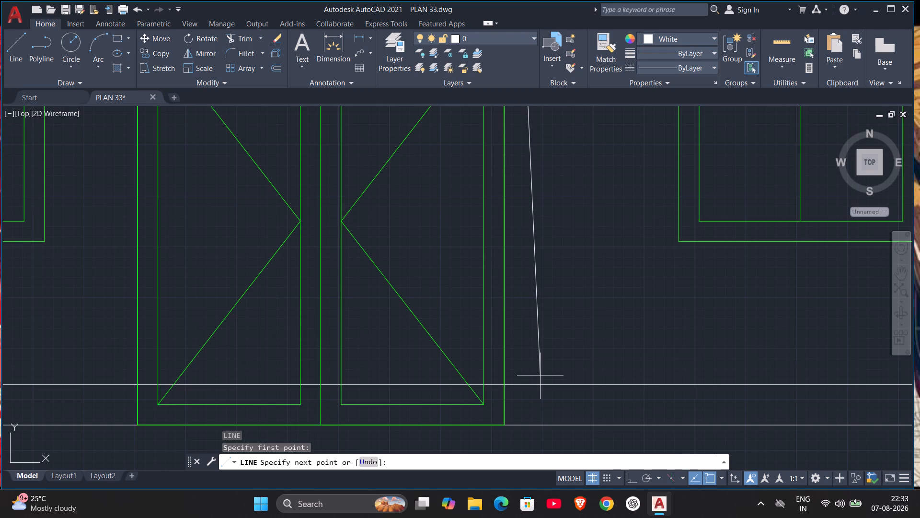
{"action": "key", "text": "F8"}
{"action": "left_click", "coordinate": [524, 383]}
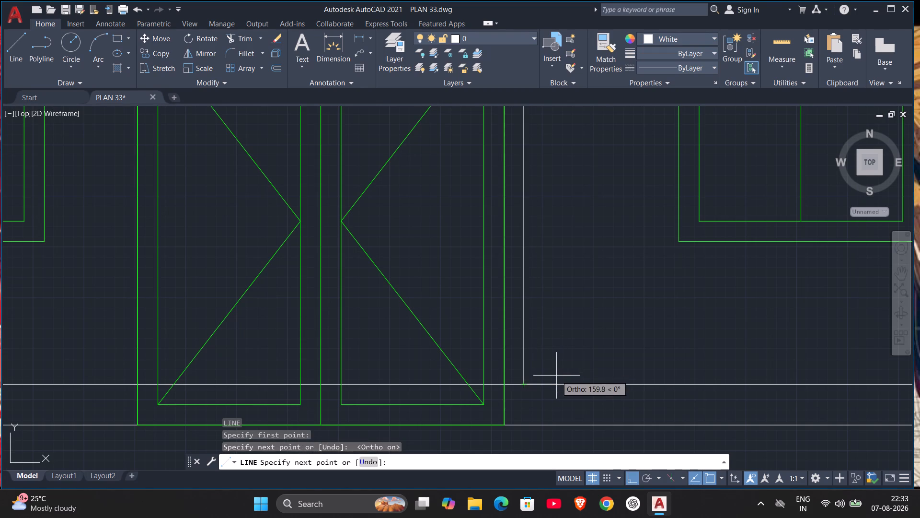
{"action": "scroll", "coordinate": [556, 376], "scroll_direction": "down", "scroll_amount": 1}
{"action": "key", "text": "Escape"}
Draw a second vertical line slightly right of the first, from the door-head line down to the upper plinth line.
{"action": "middle_click_drag", "start_coordinate": [558, 211], "coordinate": [541, 301]}
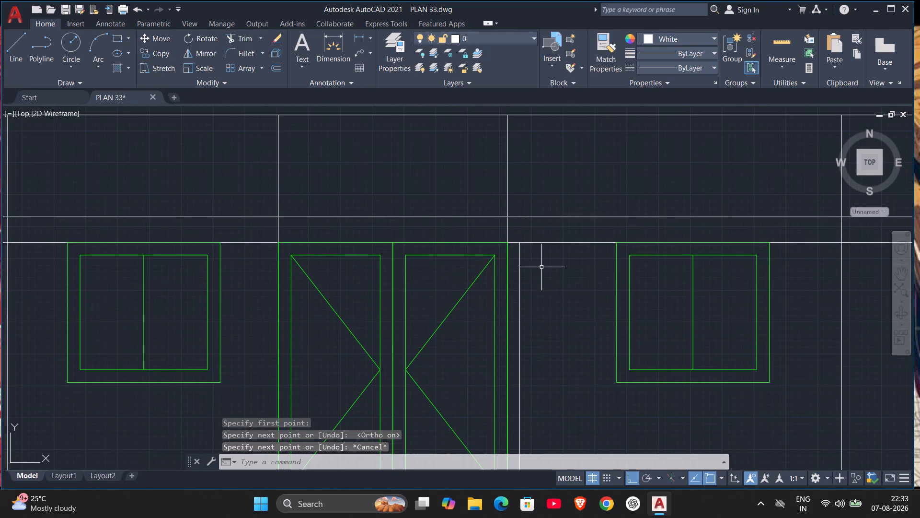
{"action": "scroll", "coordinate": [541, 260], "scroll_direction": "up", "scroll_amount": 1}
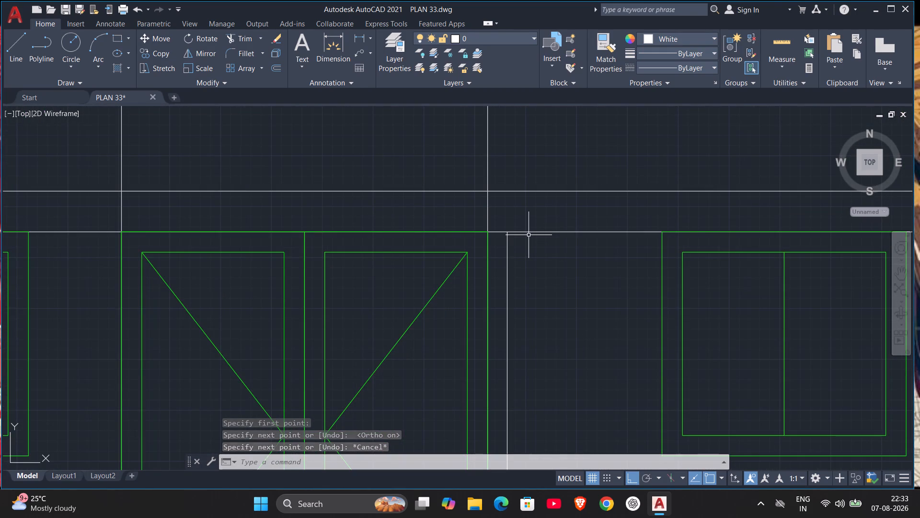
{"action": "key", "text": "space"}
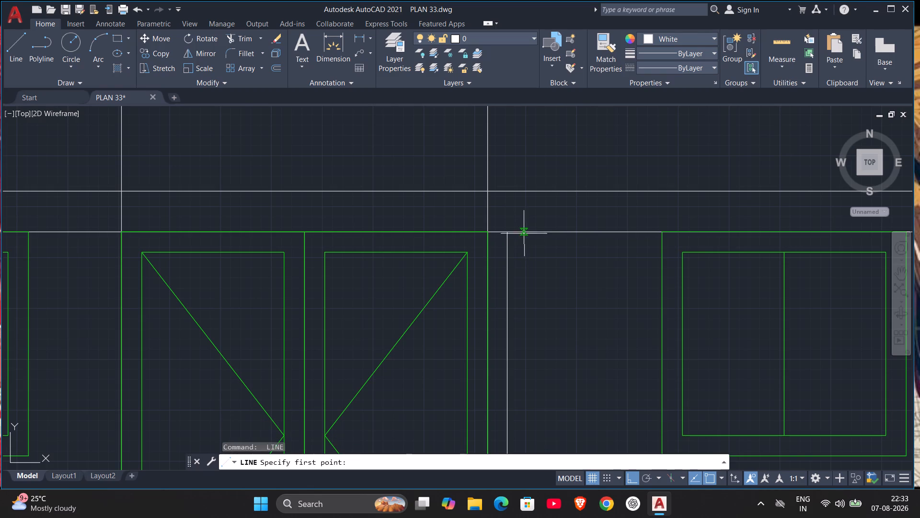
{"action": "left_click", "coordinate": [526, 233]}
{"action": "middle_click_drag", "start_coordinate": [526, 399], "coordinate": [529, 353]}
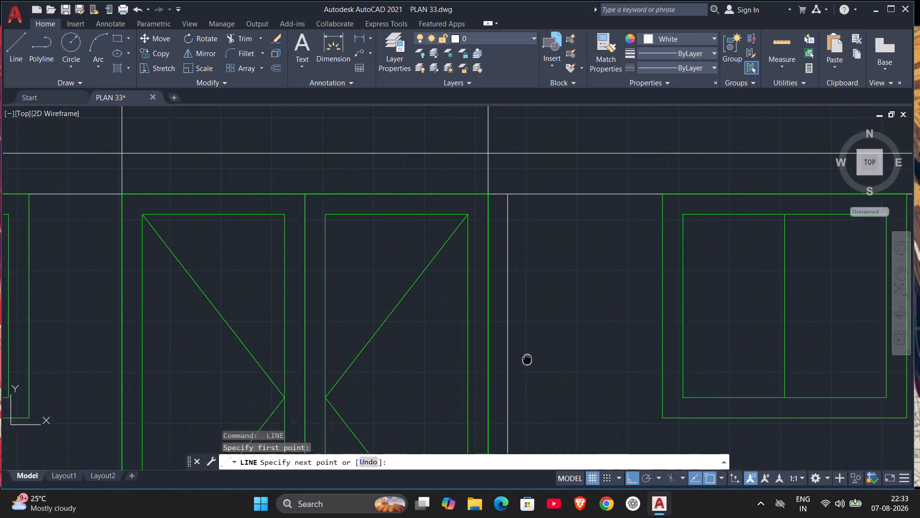
{"action": "middle_click_drag", "start_coordinate": [529, 353], "coordinate": [542, 238]}
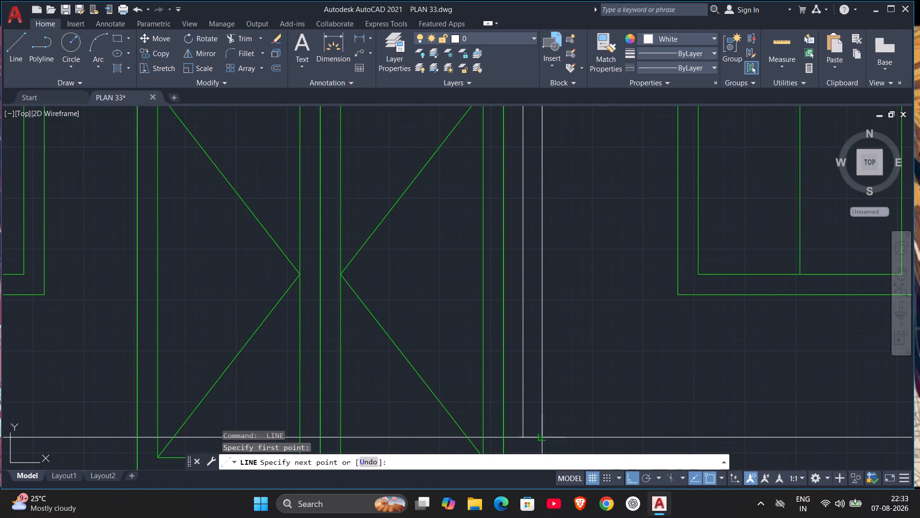
{"action": "left_click", "coordinate": [542, 436]}
{"action": "key", "text": "Escape"}
Draw a third vertical line right of the other two, from the upper band line above the door down to the lower plinth line.
{"action": "scroll", "coordinate": [586, 332], "scroll_direction": "down", "scroll_amount": 1}
{"action": "middle_click_drag", "start_coordinate": [585, 336], "coordinate": [577, 321]}
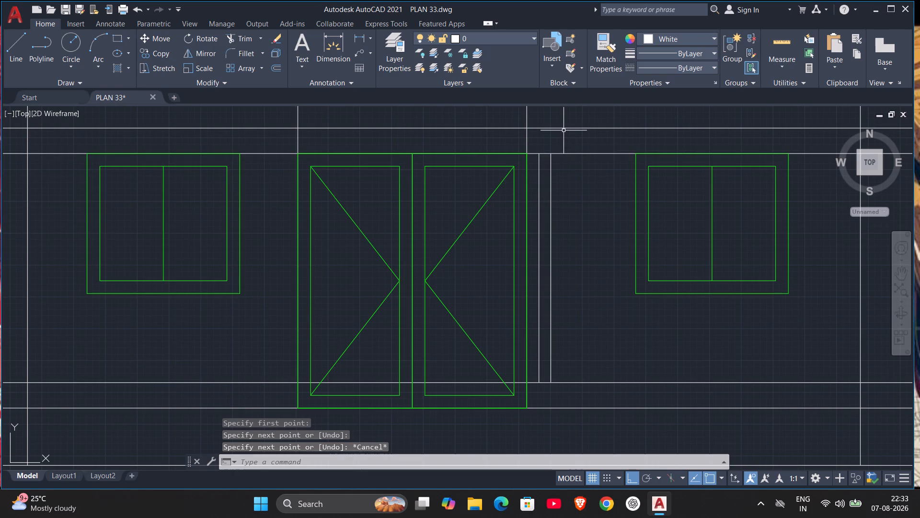
{"action": "key", "text": "space"}
{"action": "scroll", "coordinate": [556, 137], "scroll_direction": "up", "scroll_amount": 2}
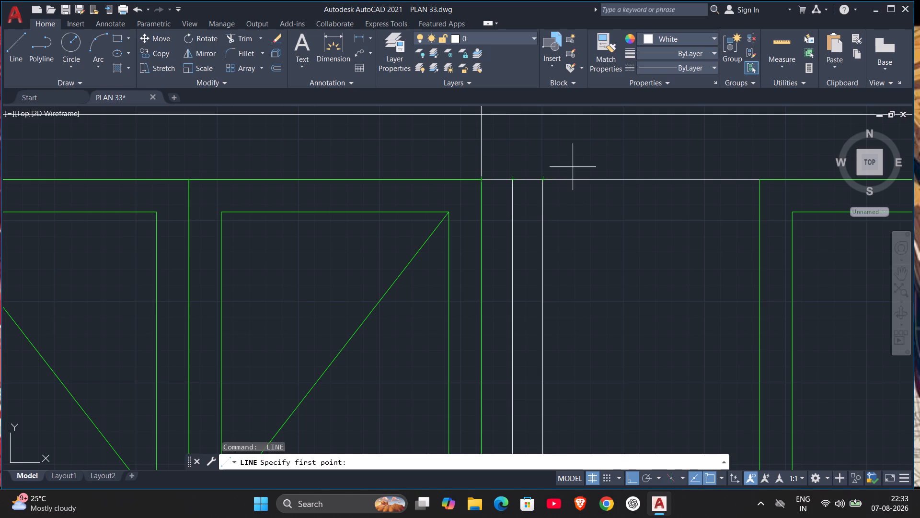
{"action": "left_click", "coordinate": [574, 115]}
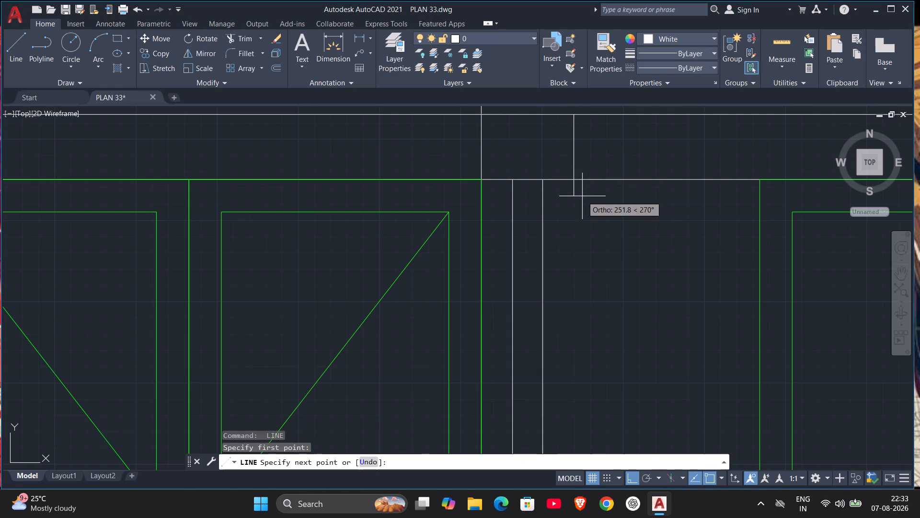
{"action": "middle_click_drag", "start_coordinate": [582, 301], "coordinate": [581, 153]}
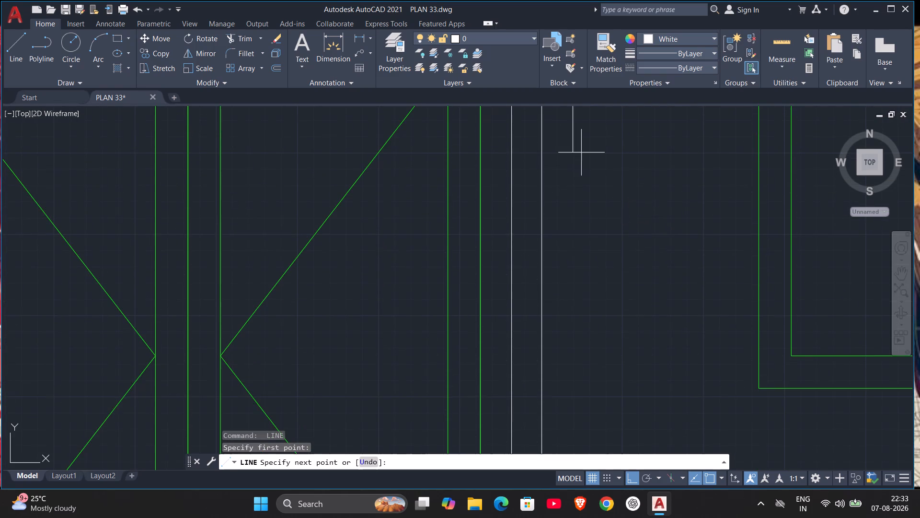
{"action": "scroll", "coordinate": [592, 349], "scroll_direction": "down", "scroll_amount": 1}
{"action": "middle_click_drag", "start_coordinate": [591, 339], "coordinate": [597, 185]}
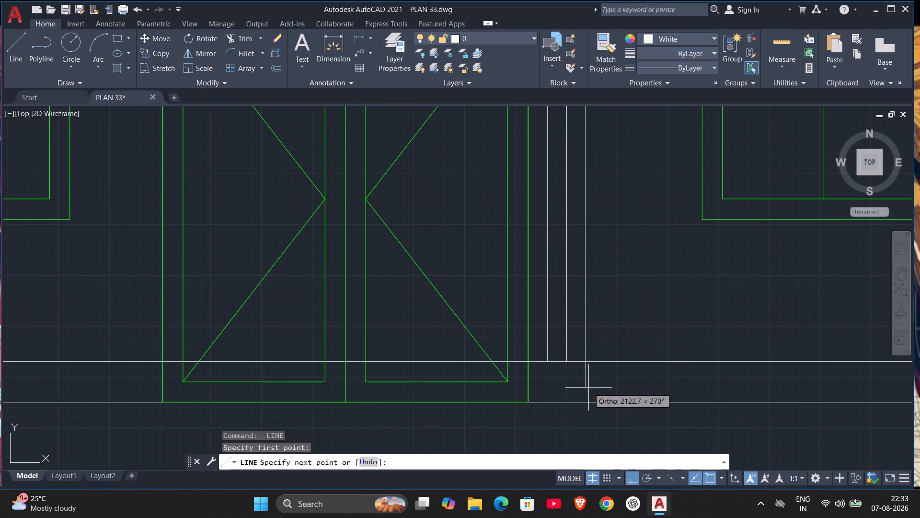
{"action": "left_click", "coordinate": [584, 401]}
{"action": "key", "text": "Escape"}
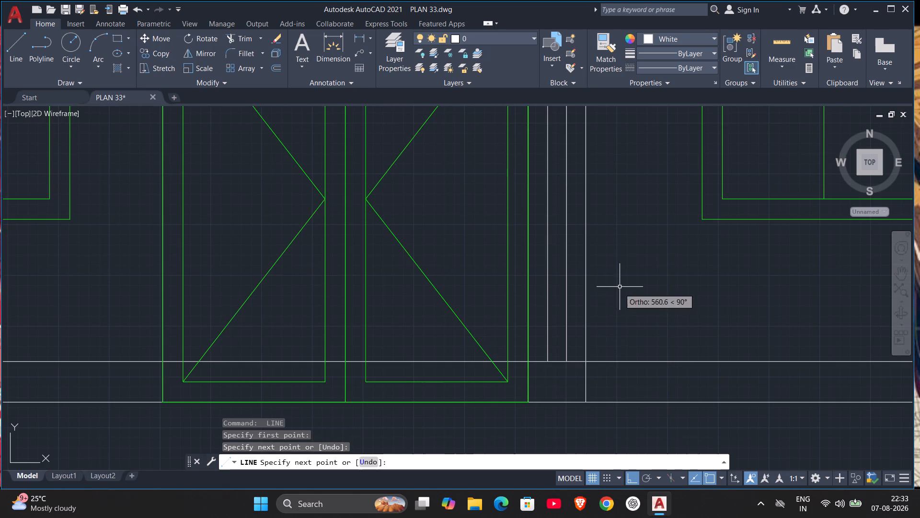
Trim the vertical line above the double door's right edge and the upper band line's segment across the door.
{"action": "scroll", "coordinate": [618, 287], "scroll_direction": "down", "scroll_amount": 2}
{"action": "middle_click_drag", "start_coordinate": [617, 284], "coordinate": [604, 378]}
{"action": "scroll", "coordinate": [585, 308], "scroll_direction": "up", "scroll_amount": 1}
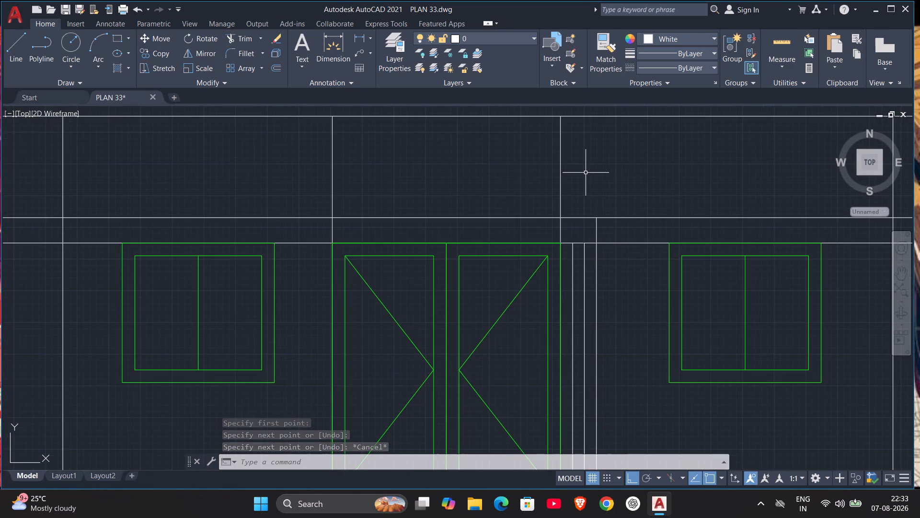
{"action": "type", "text": "TR"}
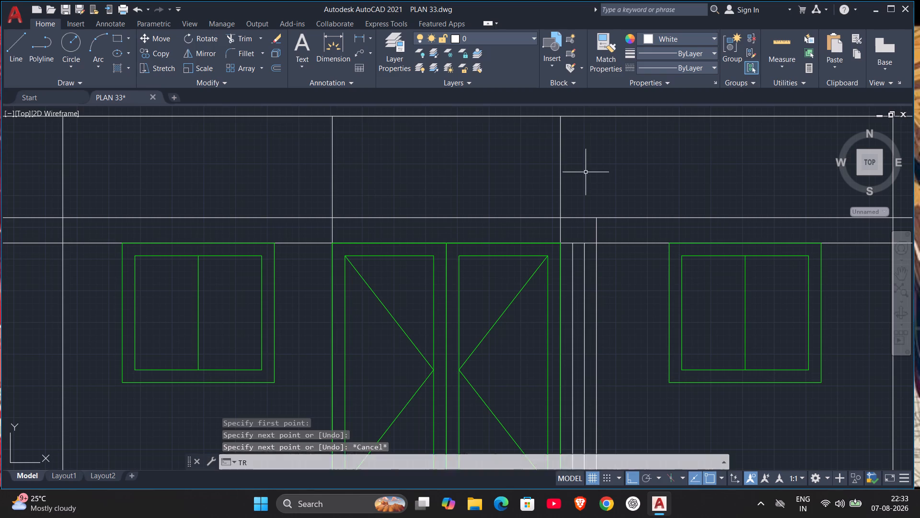
{"action": "key", "text": "Return"}
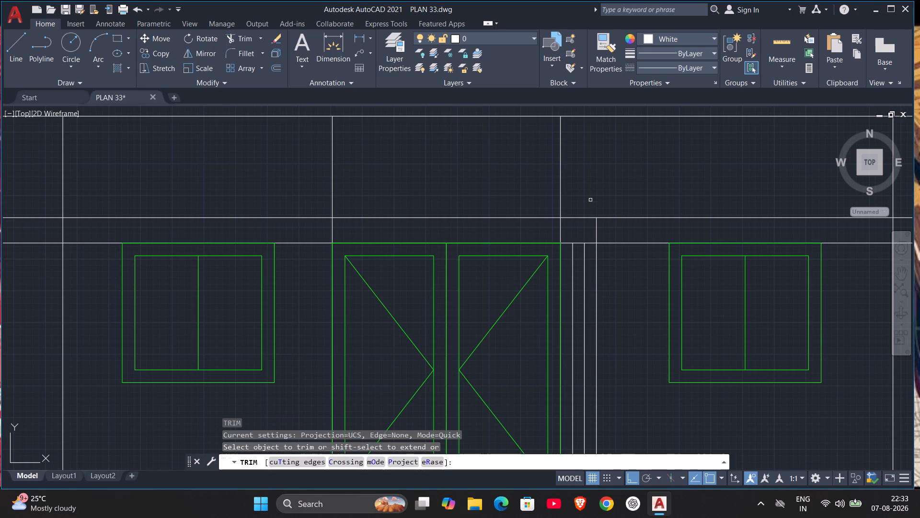
{"action": "left_click_drag", "start_coordinate": [577, 178], "coordinate": [472, 241]}
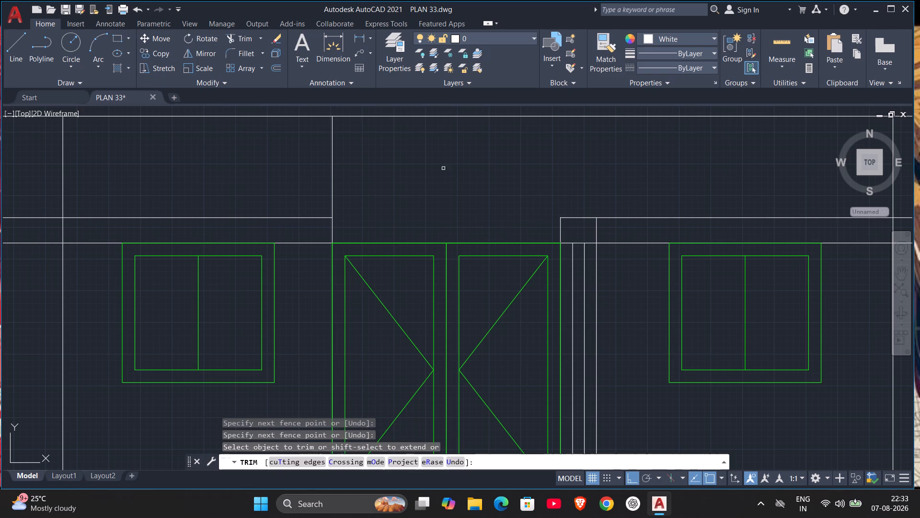
{"action": "left_click", "coordinate": [384, 164]}
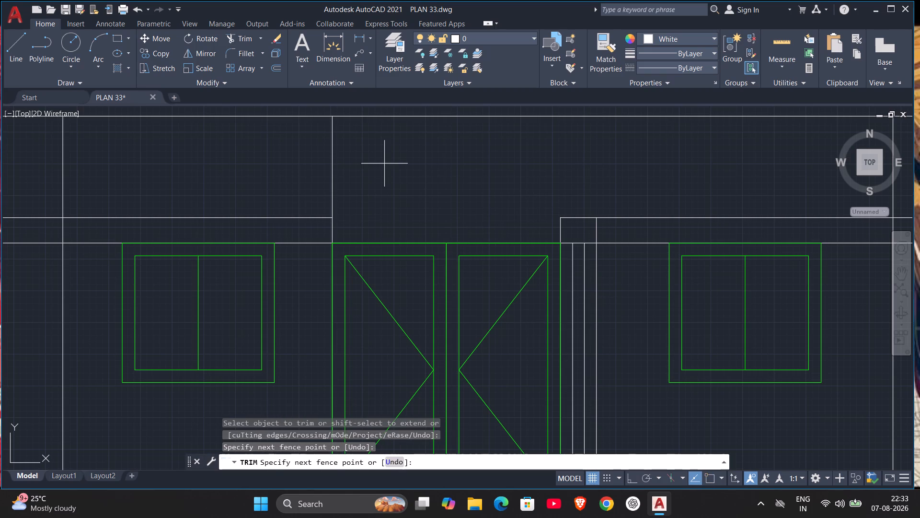
{"action": "left_click_drag", "start_coordinate": [382, 164], "coordinate": [300, 186]}
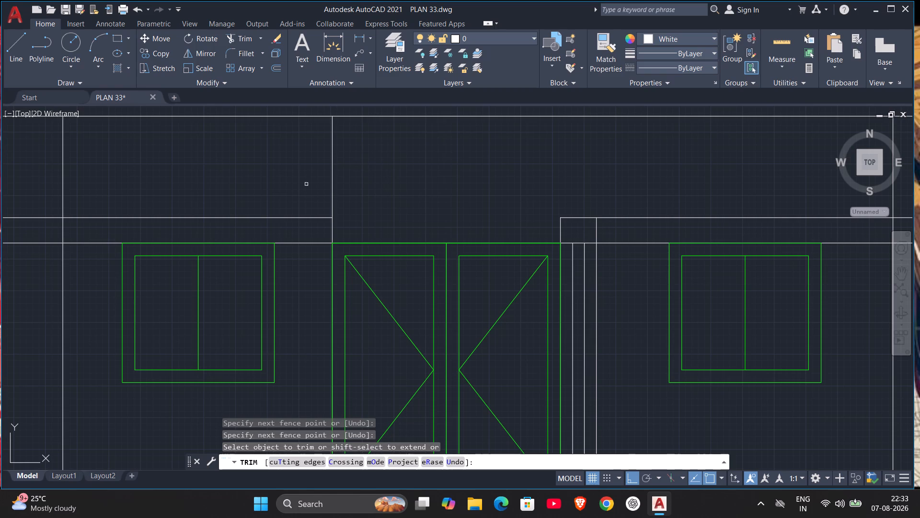
{"action": "left_click_drag", "start_coordinate": [300, 186], "coordinate": [260, 197]}
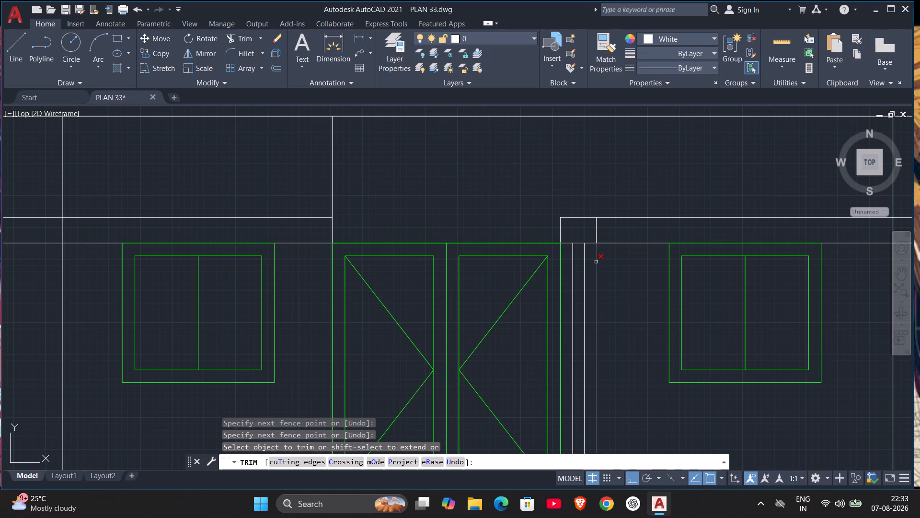
Trim away the part of the third vertical line that lies below the door-head line.
{"action": "left_click", "coordinate": [596, 260]}
{"action": "middle_click_drag", "start_coordinate": [631, 350], "coordinate": [596, 209]}
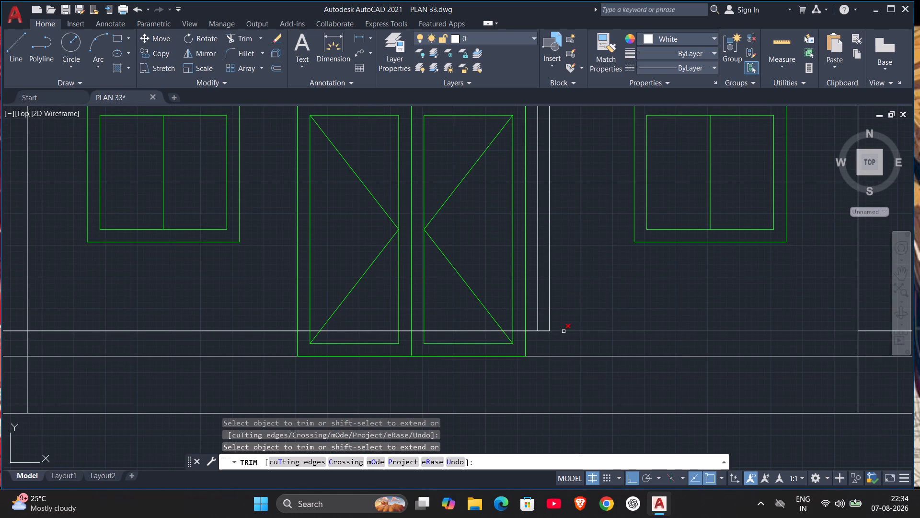
{"action": "middle_click_drag", "start_coordinate": [576, 297], "coordinate": [588, 336]}
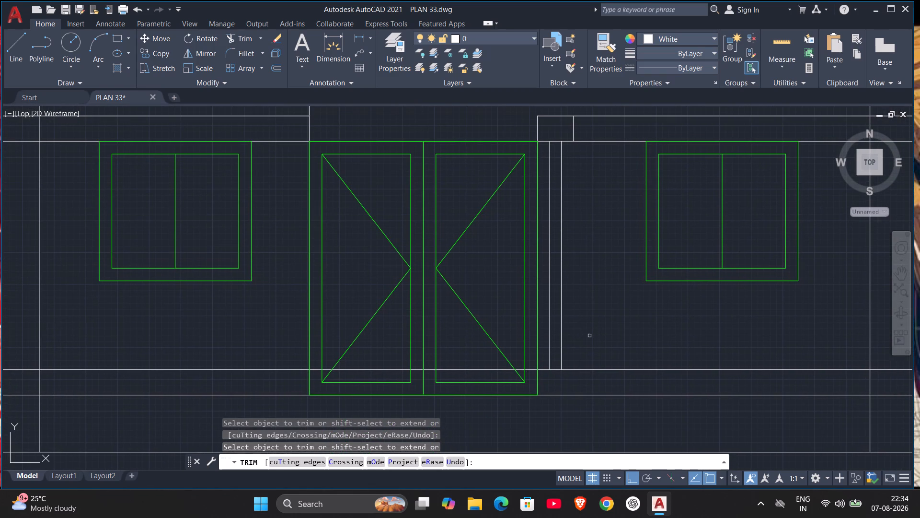
Undo the last trim of the third vertical line beside the double door.
{"action": "key", "text": "ctrl+z"}
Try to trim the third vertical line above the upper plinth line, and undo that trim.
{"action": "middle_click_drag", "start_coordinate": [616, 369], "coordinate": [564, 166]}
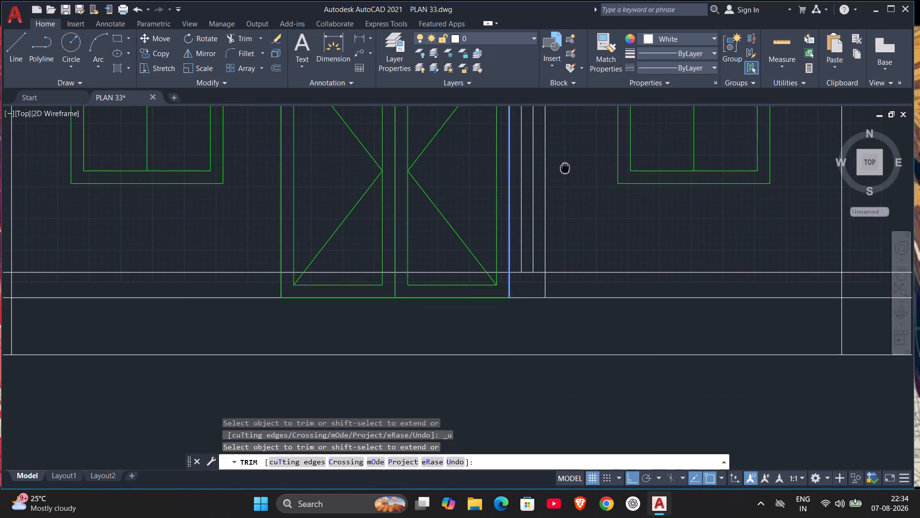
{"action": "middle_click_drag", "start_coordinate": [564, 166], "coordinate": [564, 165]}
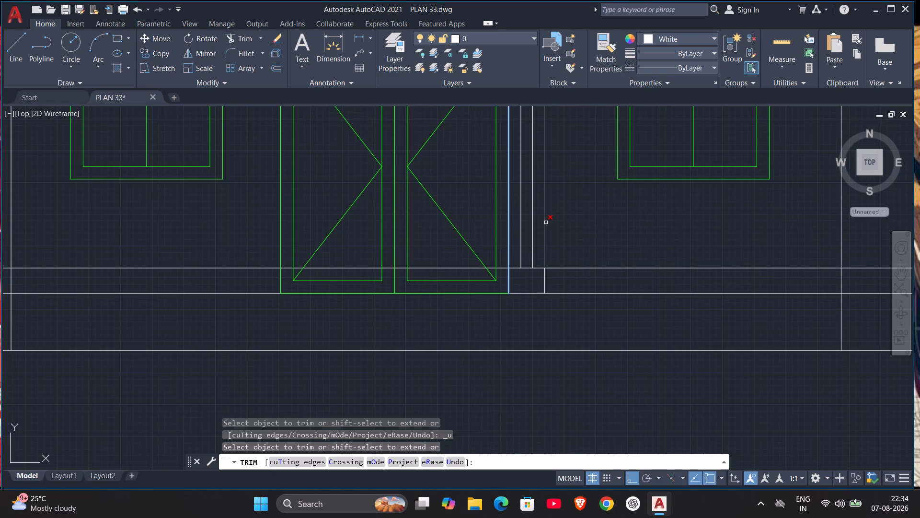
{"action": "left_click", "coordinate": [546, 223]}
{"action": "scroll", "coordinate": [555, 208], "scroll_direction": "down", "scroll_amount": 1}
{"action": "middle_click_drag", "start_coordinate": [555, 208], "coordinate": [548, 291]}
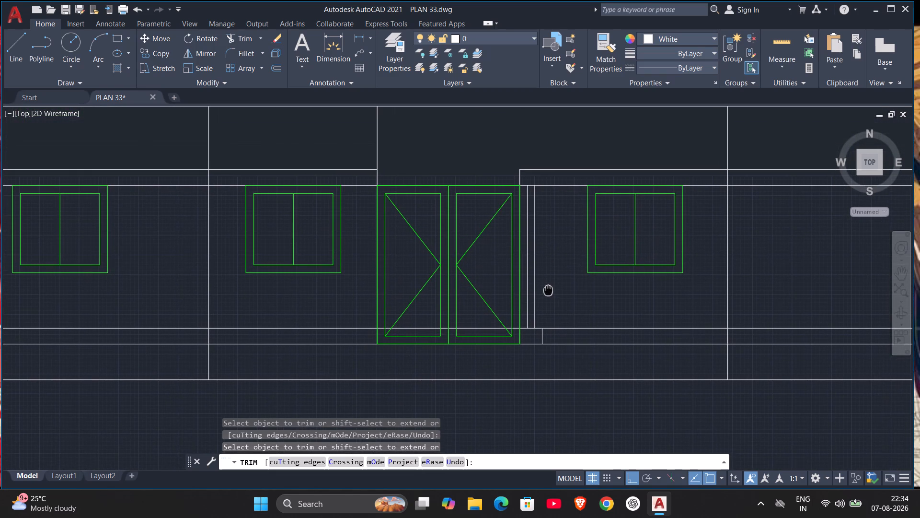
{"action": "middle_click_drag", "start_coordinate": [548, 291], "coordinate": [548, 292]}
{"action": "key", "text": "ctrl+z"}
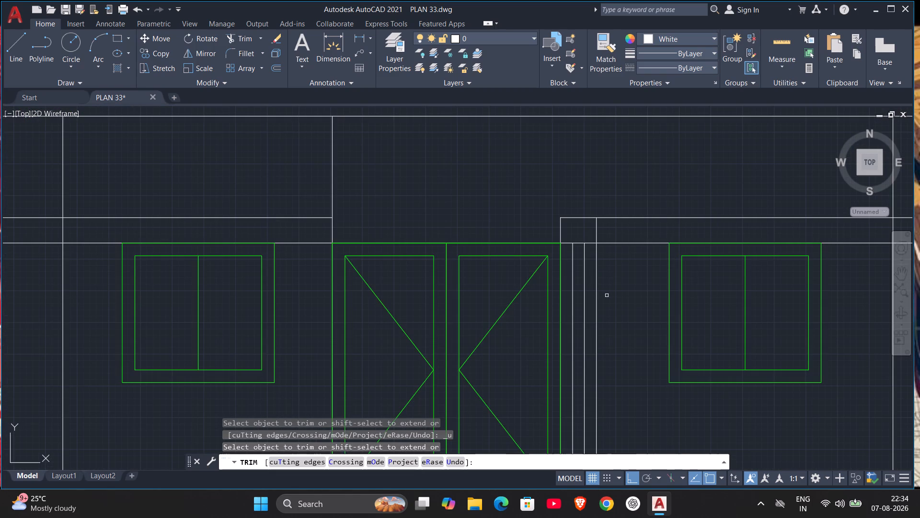
Trim away only the part of the third vertical line between the door-head line and the upper plinth line.
{"action": "middle_click_drag", "start_coordinate": [607, 295], "coordinate": [593, 243]}
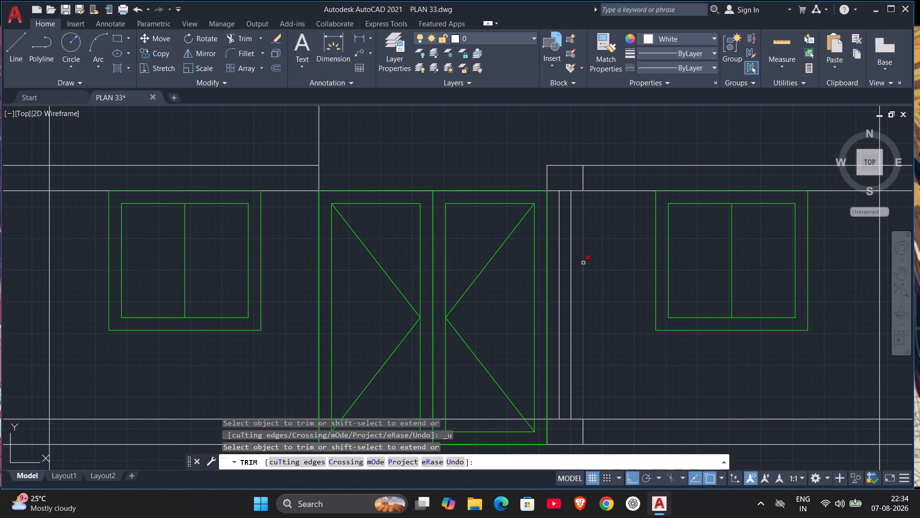
{"action": "left_click", "coordinate": [583, 263]}
{"action": "scroll", "coordinate": [612, 338], "scroll_direction": "down", "scroll_amount": 1}
{"action": "middle_click_drag", "start_coordinate": [612, 338], "coordinate": [587, 324]}
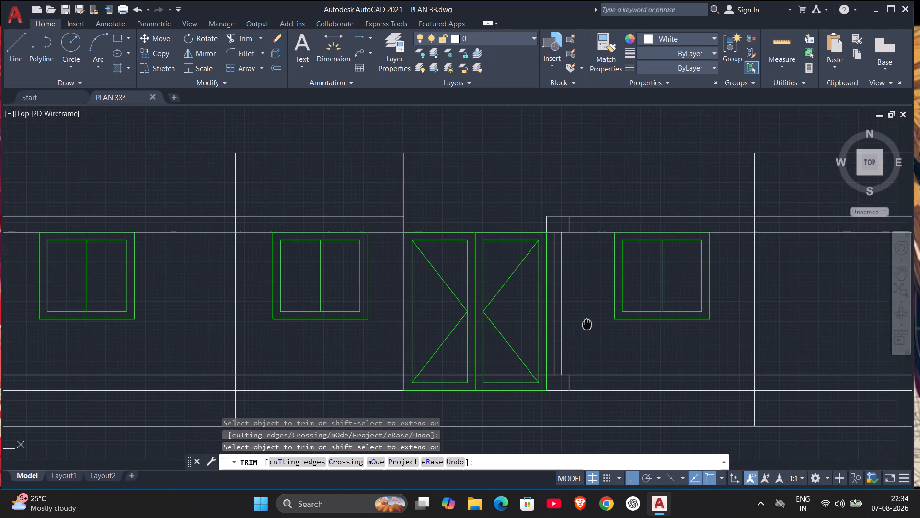
{"action": "middle_click_drag", "start_coordinate": [587, 324], "coordinate": [575, 324]}
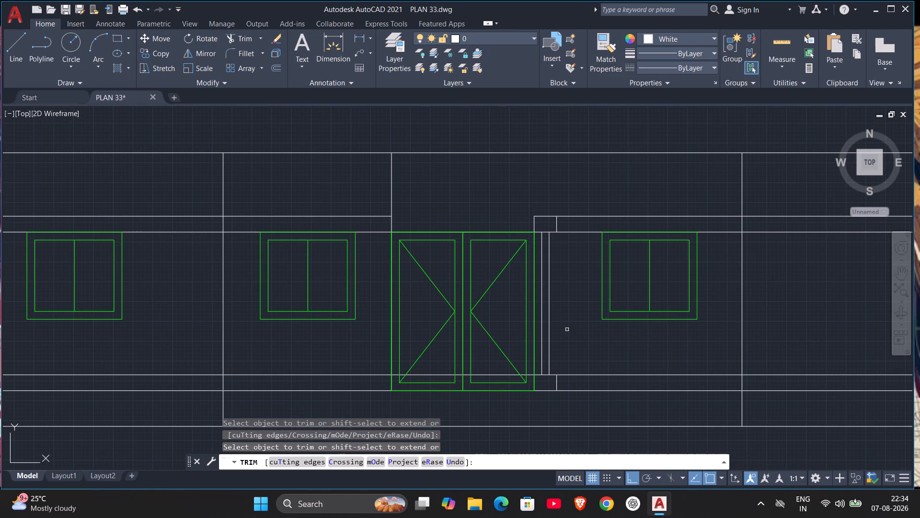
{"action": "scroll", "coordinate": [557, 305], "scroll_direction": "up", "scroll_amount": 1}
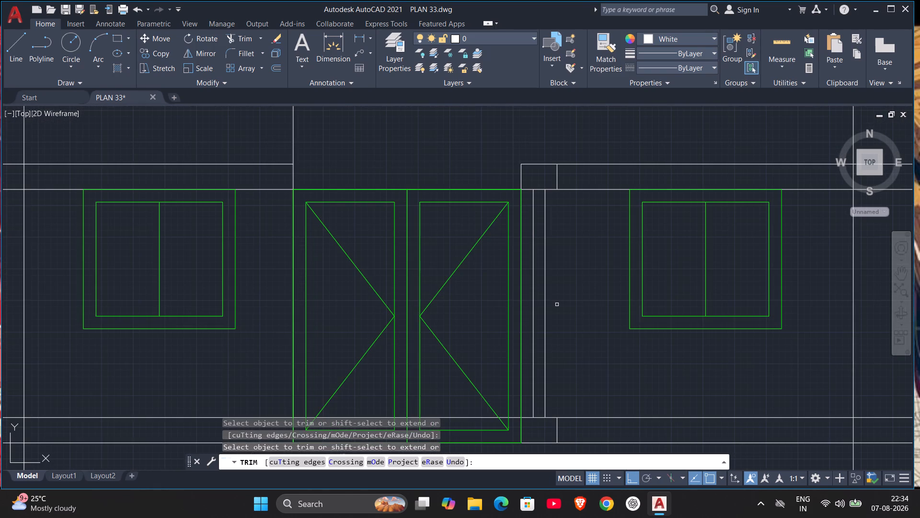
{"action": "key", "text": "Escape"}
{"action": "key", "text": "Escape"}
{"action": "key", "text": "Escape"}
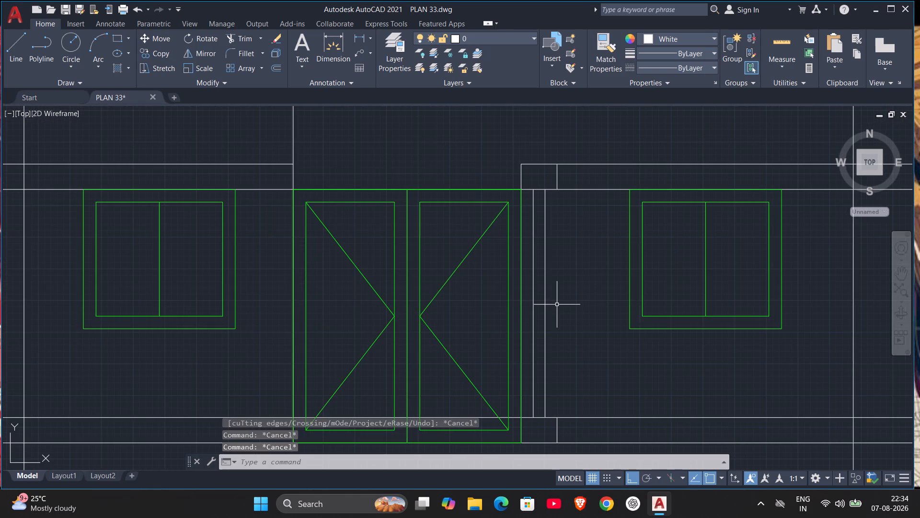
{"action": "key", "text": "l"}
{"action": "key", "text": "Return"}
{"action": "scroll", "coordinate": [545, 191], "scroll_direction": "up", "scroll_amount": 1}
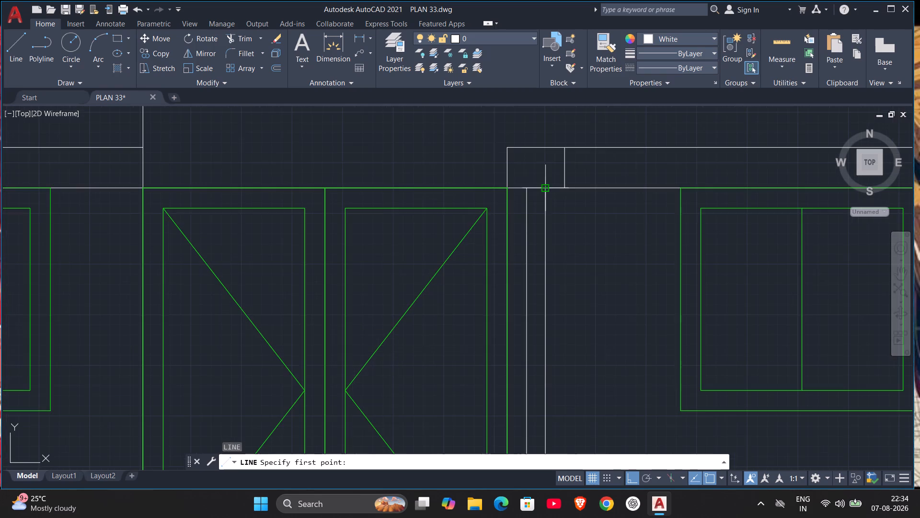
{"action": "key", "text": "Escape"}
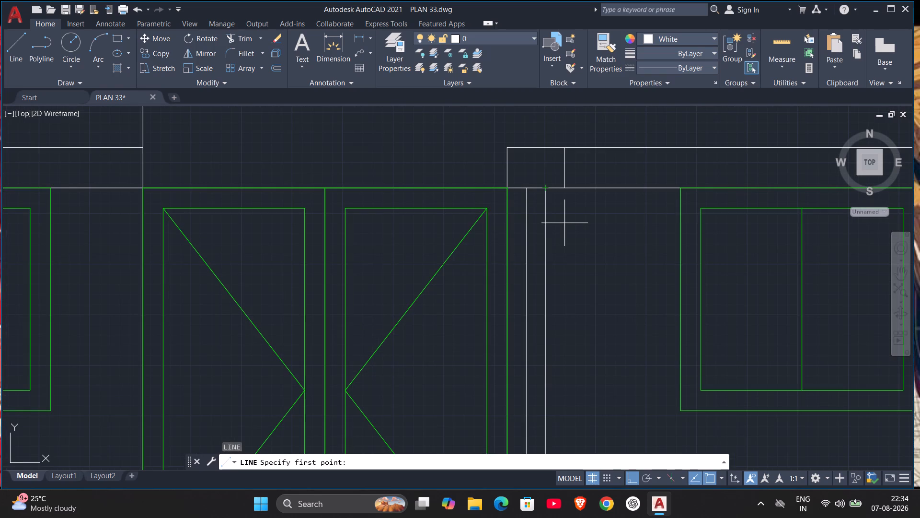
Offset the two column lines beside the double door outward by 40, one copy to the right and one to the left.
{"action": "key", "text": "o"}
{"action": "key", "text": "Return"}
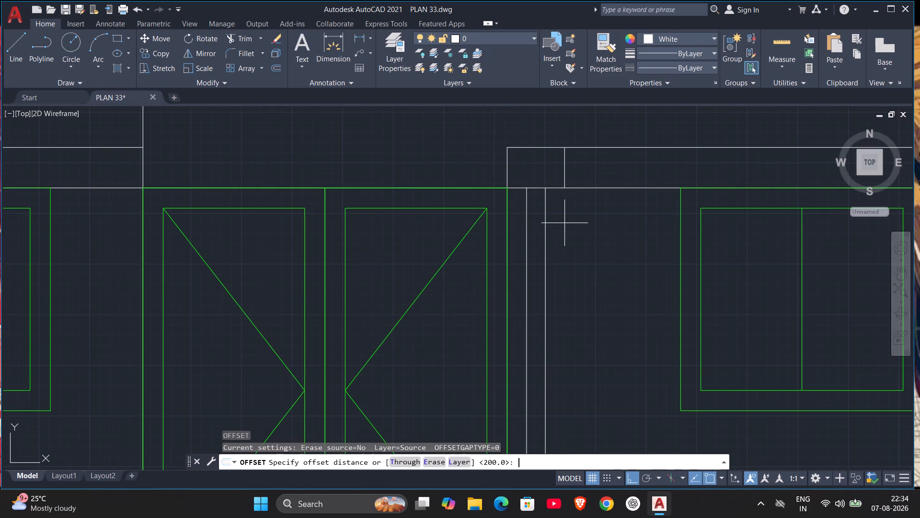
{"action": "type", "text": "40"}
{"action": "key", "text": "Return"}
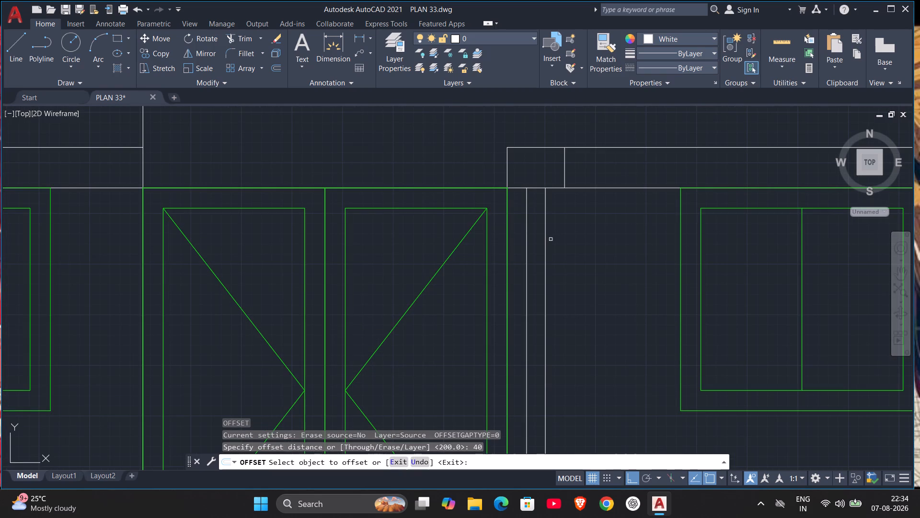
{"action": "left_click", "coordinate": [545, 253]}
{"action": "left_click_drag", "start_coordinate": [561, 253], "coordinate": [560, 259]}
{"action": "left_click", "coordinate": [527, 274]}
{"action": "left_click", "coordinate": [508, 282]}
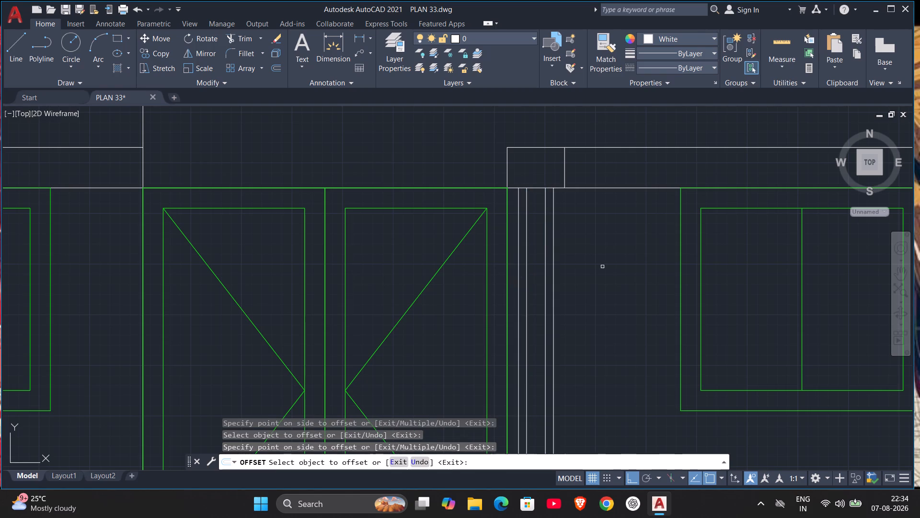
{"action": "scroll", "coordinate": [633, 283], "scroll_direction": "down", "scroll_amount": 1}
{"action": "middle_click_drag", "start_coordinate": [621, 328], "coordinate": [583, 261]}
{"action": "scroll", "coordinate": [621, 328], "scroll_direction": "down", "scroll_amount": 1}
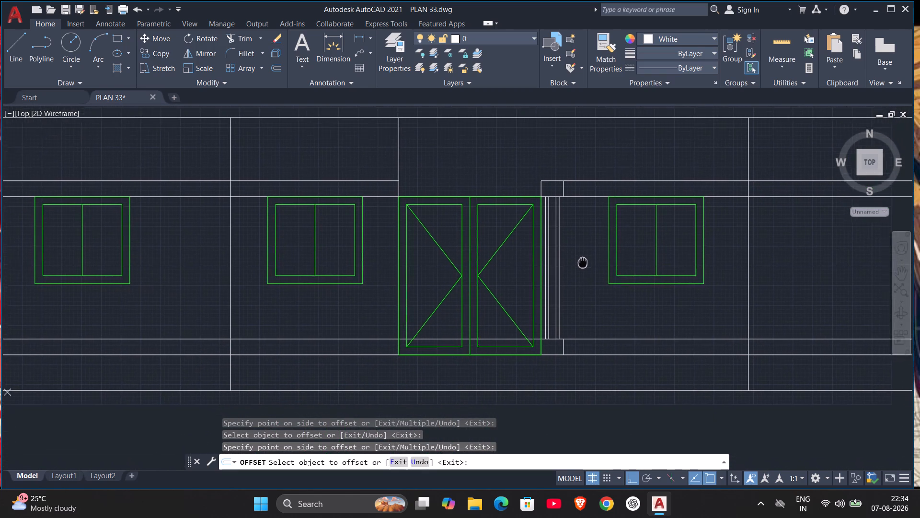
{"action": "middle_click_drag", "start_coordinate": [583, 261], "coordinate": [577, 252]}
{"action": "scroll", "coordinate": [586, 301], "scroll_direction": "down", "scroll_amount": 1}
{"action": "middle_click_drag", "start_coordinate": [586, 301], "coordinate": [582, 352]}
{"action": "scroll", "coordinate": [583, 333], "scroll_direction": "up", "scroll_amount": 1}
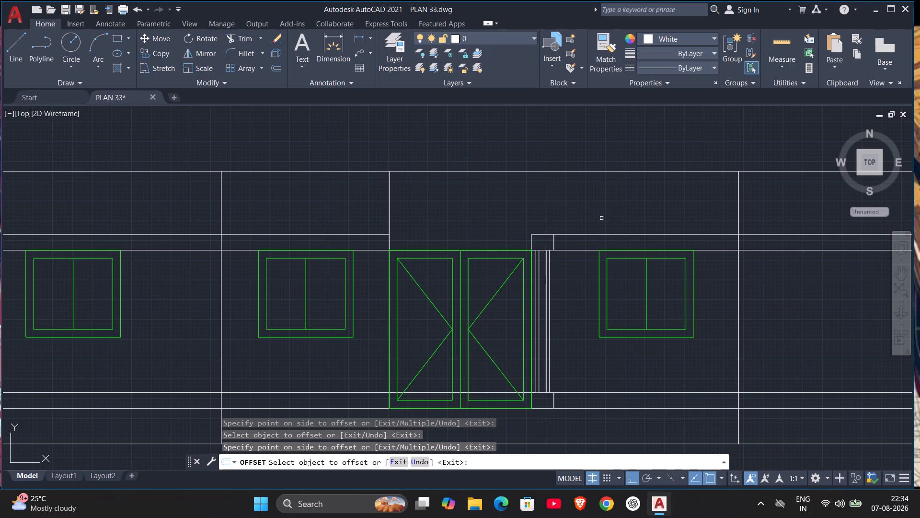
{"action": "key", "text": "Escape"}
Trim the upper band line and door-head line between the column's top box and the vertical wall line right of the right-hand window.
{"action": "type", "text": "TR"}
{"action": "key", "text": "Return"}
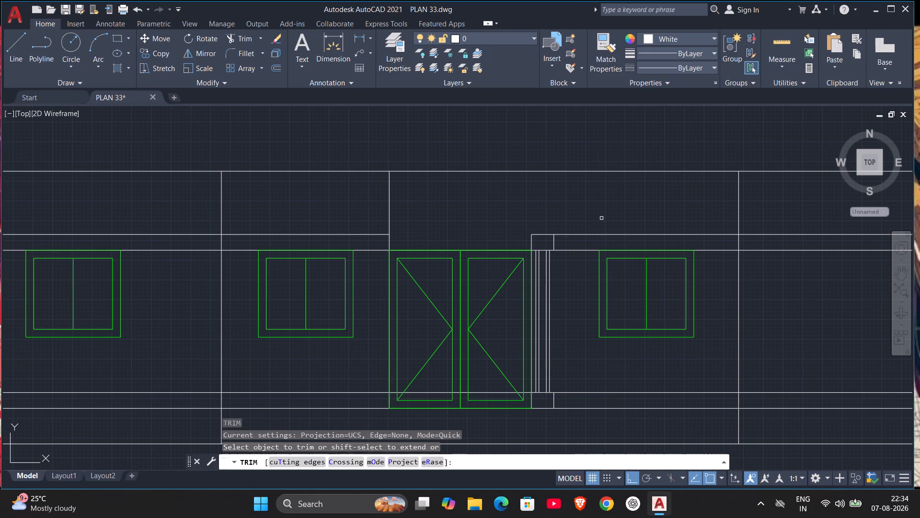
{"action": "left_click_drag", "start_coordinate": [600, 213], "coordinate": [564, 324]}
{"action": "left_click_drag", "start_coordinate": [700, 220], "coordinate": [714, 272]}
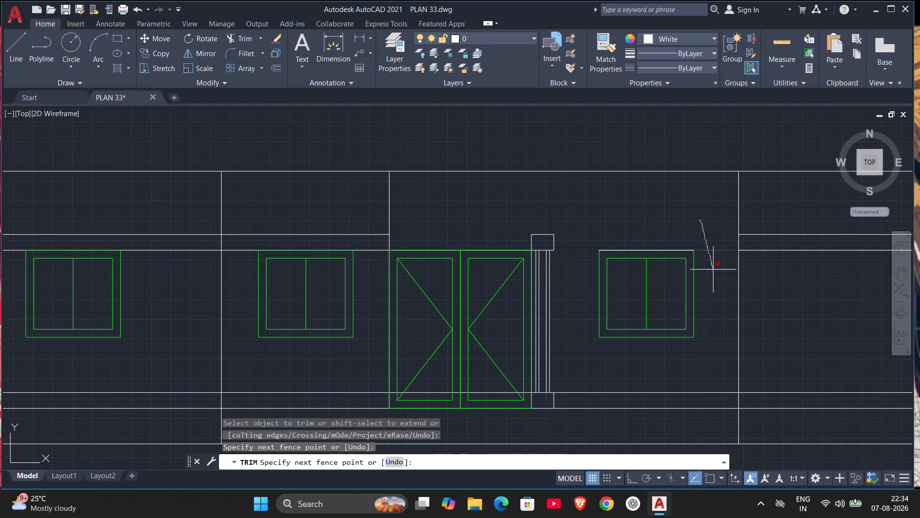
{"action": "left_click_drag", "start_coordinate": [714, 272], "coordinate": [715, 280]}
{"action": "scroll", "coordinate": [713, 321], "scroll_direction": "down", "scroll_amount": 1}
{"action": "middle_click_drag", "start_coordinate": [713, 321], "coordinate": [707, 259]}
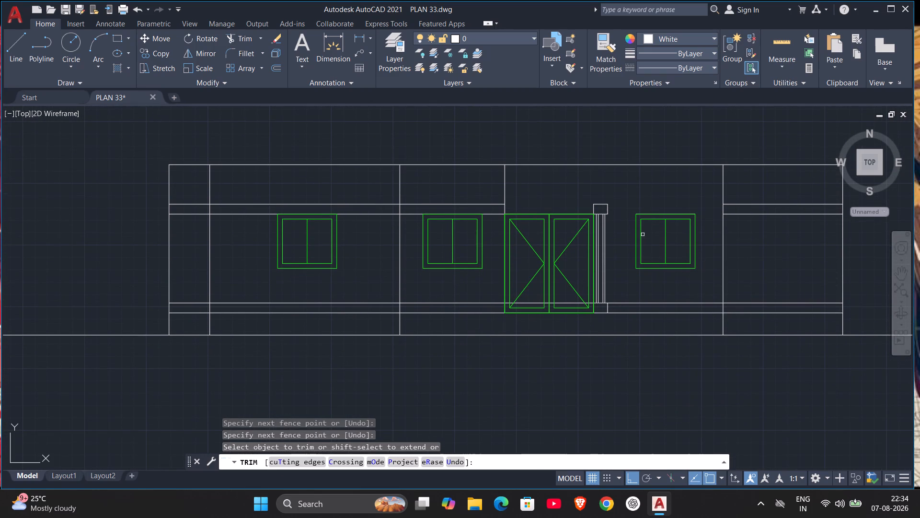
{"action": "scroll", "coordinate": [626, 213], "scroll_direction": "up", "scroll_amount": 3}
{"action": "middle_click_drag", "start_coordinate": [622, 203], "coordinate": [657, 242]}
{"action": "scroll", "coordinate": [627, 212], "scroll_direction": "down", "scroll_amount": 1}
{"action": "scroll", "coordinate": [657, 242], "scroll_direction": "down", "scroll_amount": 1}
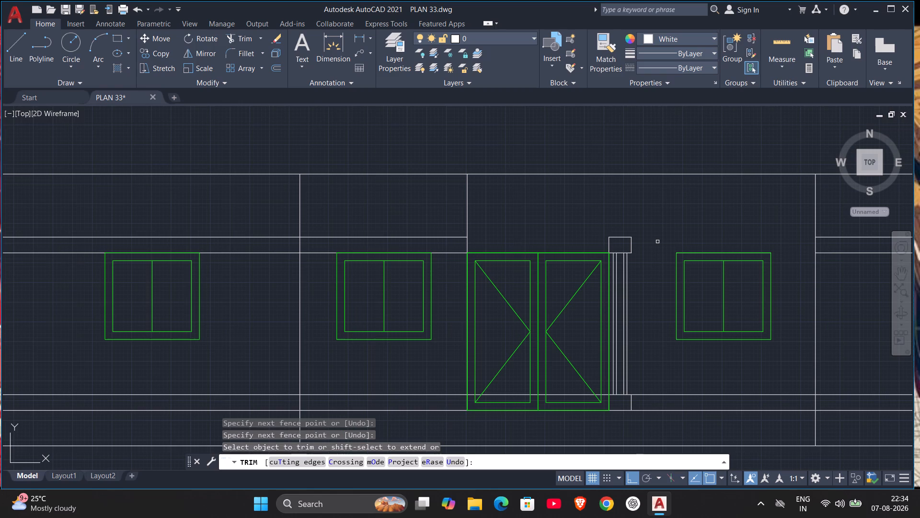
{"action": "key", "text": "Escape"}
Draw a vertical line from the column box's top edge, aligned with the outermost right column line, up to the roof line.
{"action": "key", "text": "l"}
{"action": "key", "text": "Return"}
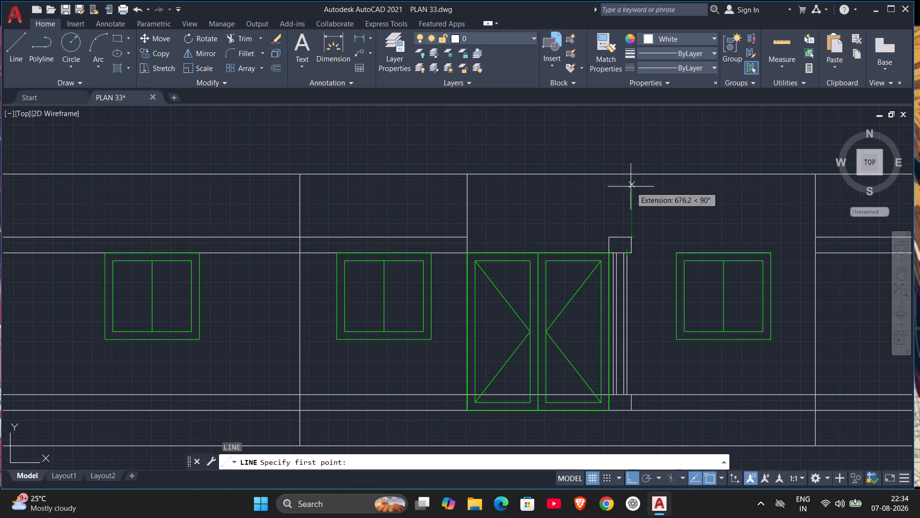
{"action": "scroll", "coordinate": [629, 270], "scroll_direction": "up", "scroll_amount": 3}
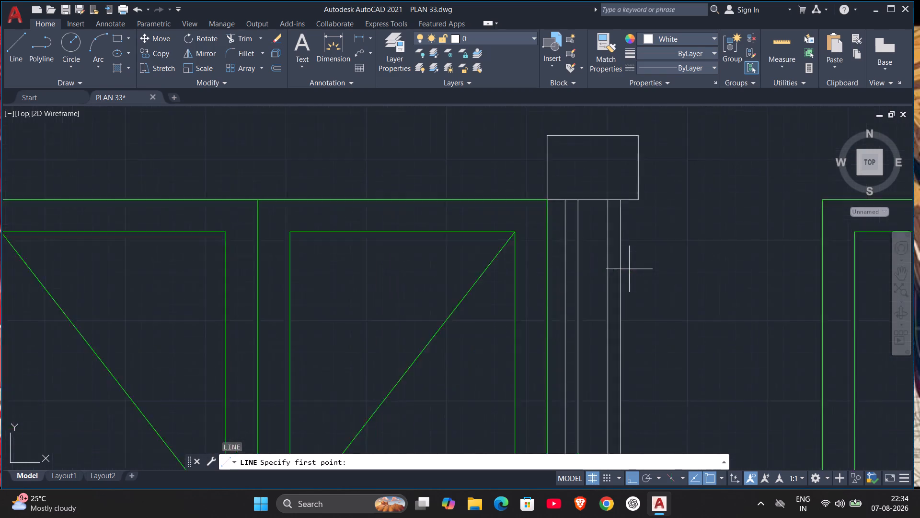
{"action": "middle_click_drag", "start_coordinate": [629, 269], "coordinate": [634, 353]}
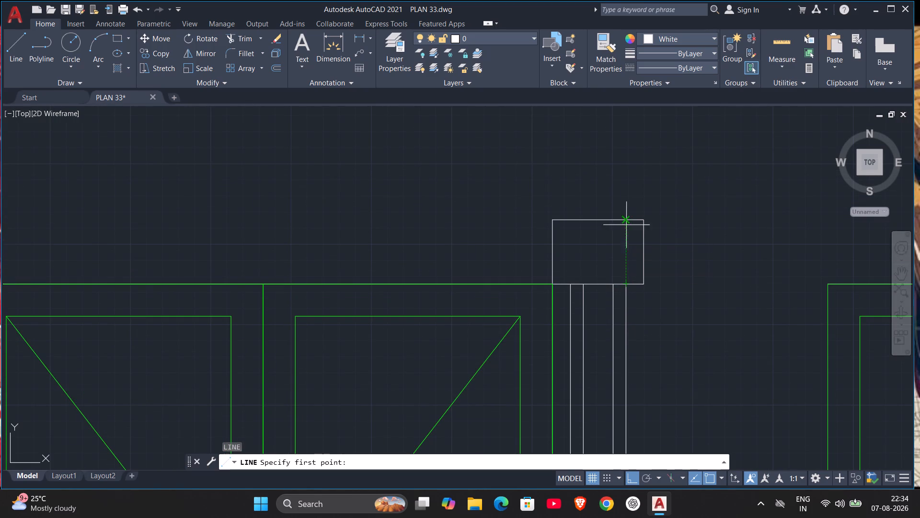
{"action": "left_click", "coordinate": [627, 220]}
{"action": "scroll", "coordinate": [628, 170], "scroll_direction": "down", "scroll_amount": 6}
{"action": "scroll", "coordinate": [629, 158], "scroll_direction": "up", "scroll_amount": 1}
{"action": "middle_click_drag", "start_coordinate": [630, 156], "coordinate": [635, 186]}
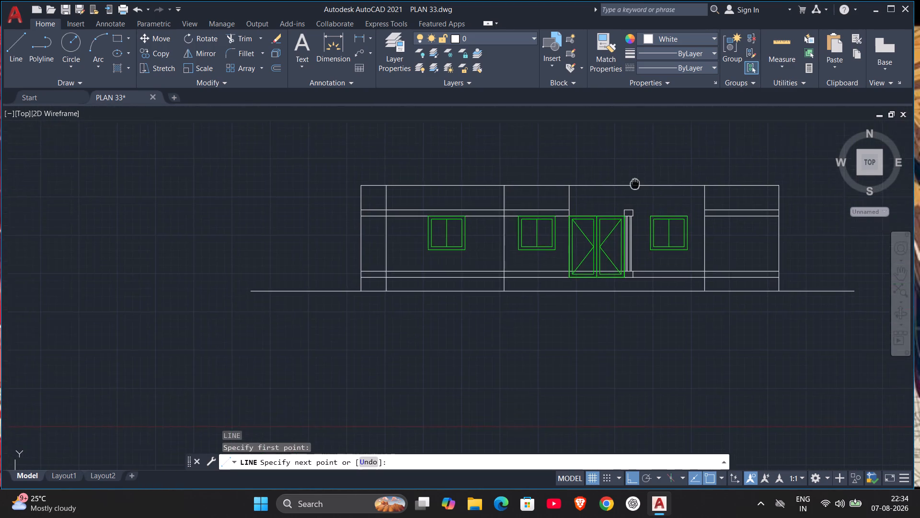
{"action": "middle_click_drag", "start_coordinate": [635, 186], "coordinate": [636, 242]}
{"action": "scroll", "coordinate": [636, 246], "scroll_direction": "up", "scroll_amount": 2}
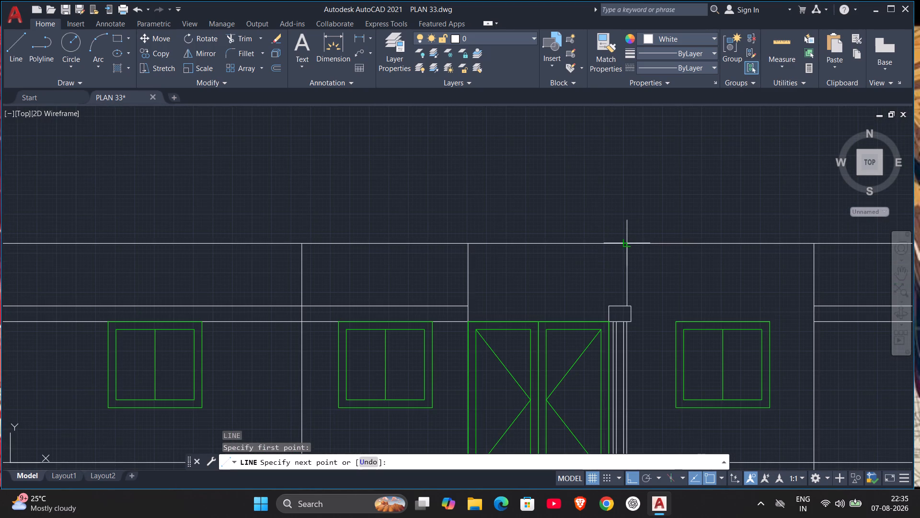
{"action": "left_click", "coordinate": [629, 240]}
{"action": "scroll", "coordinate": [757, 211], "scroll_direction": "down", "scroll_amount": 2}
{"action": "key", "text": "Escape"}
Erase the left upper band line, the vertical line at the double door's left edge, and the vertical line between the two left windows.
{"action": "middle_click_drag", "start_coordinate": [675, 250], "coordinate": [703, 254]}
{"action": "scroll", "coordinate": [699, 248], "scroll_direction": "up", "scroll_amount": 1}
{"action": "left_click_drag", "start_coordinate": [688, 241], "coordinate": [591, 246]}
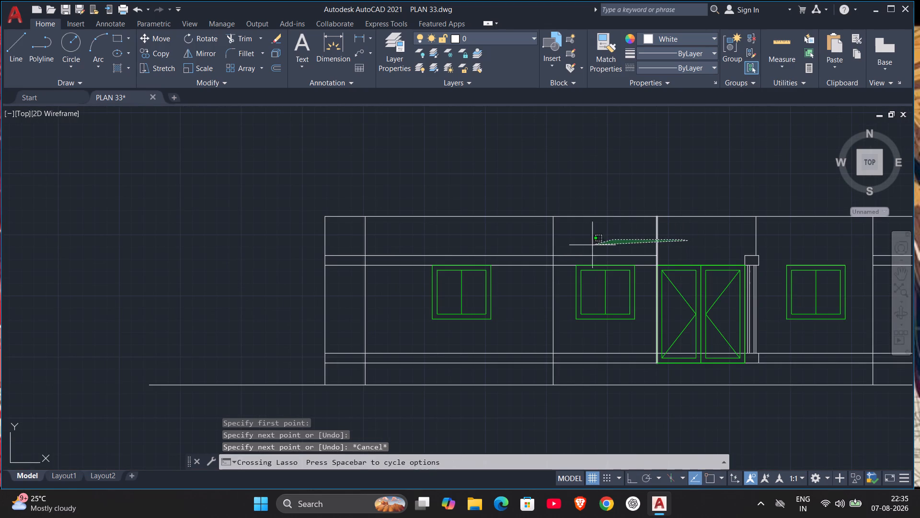
{"action": "left_click_drag", "start_coordinate": [591, 246], "coordinate": [552, 258]}
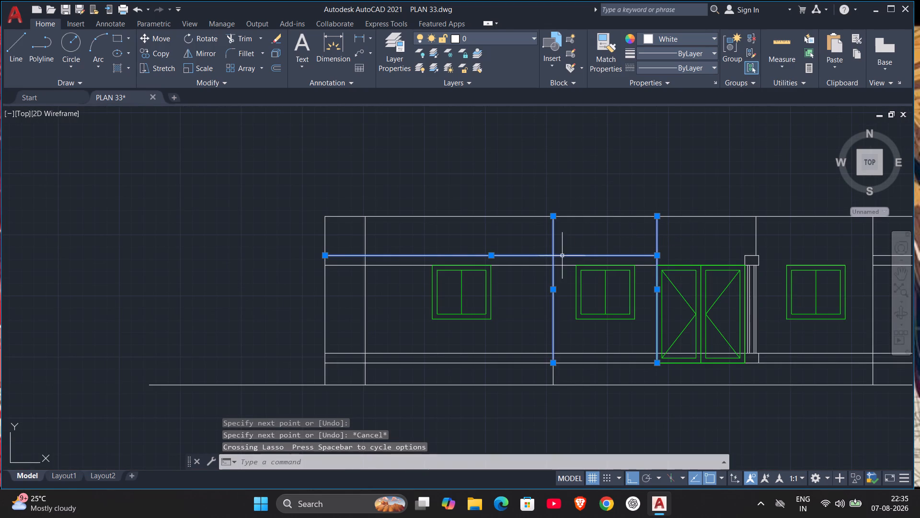
{"action": "key", "text": "Delete"}
Draw a vertical line between the two left windows, from the top of the short line below the plinth up to the roof line.
{"action": "scroll", "coordinate": [594, 248], "scroll_direction": "down", "scroll_amount": 1}
{"action": "middle_click", "coordinate": [594, 248]}
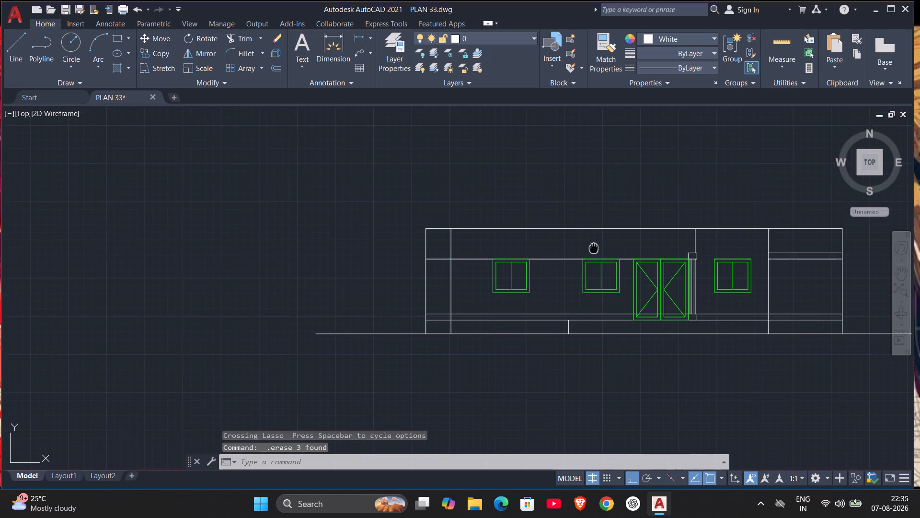
{"action": "scroll", "coordinate": [582, 341], "scroll_direction": "up", "scroll_amount": 2}
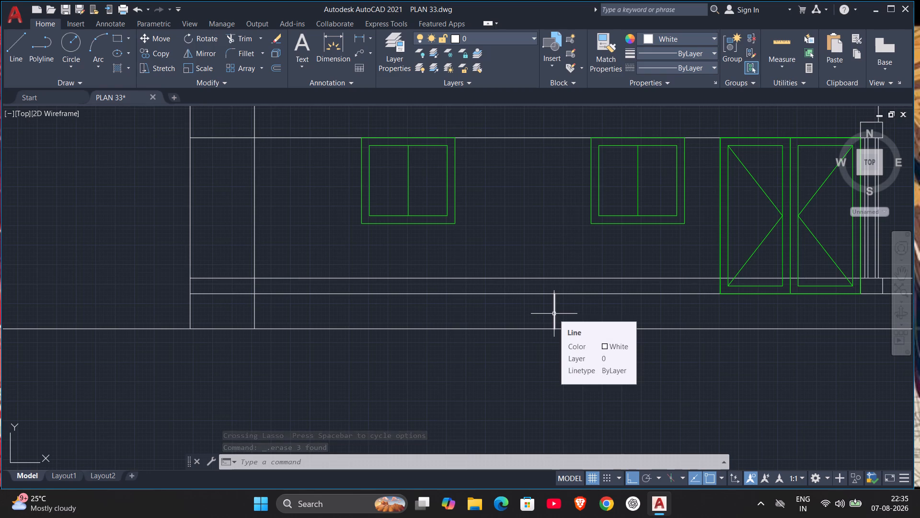
{"action": "scroll", "coordinate": [563, 313], "scroll_direction": "down", "scroll_amount": 1}
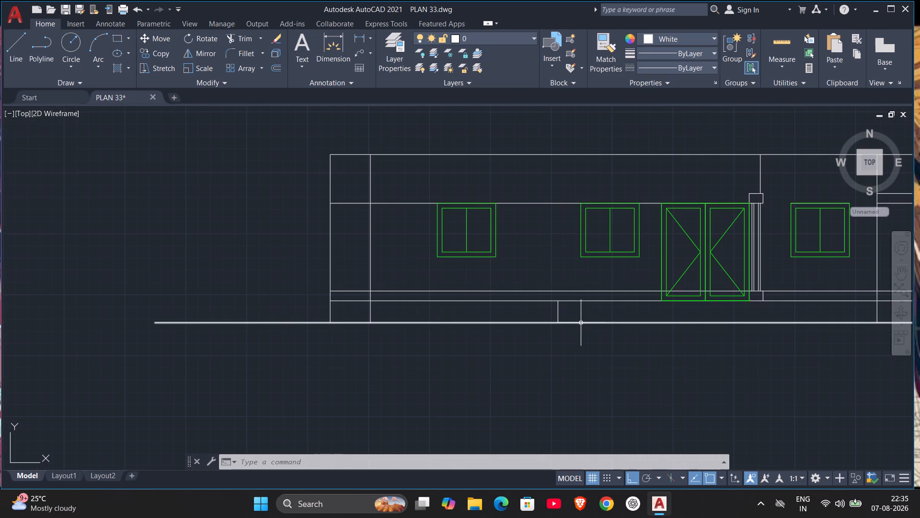
{"action": "middle_click_drag", "start_coordinate": [581, 323], "coordinate": [580, 364]}
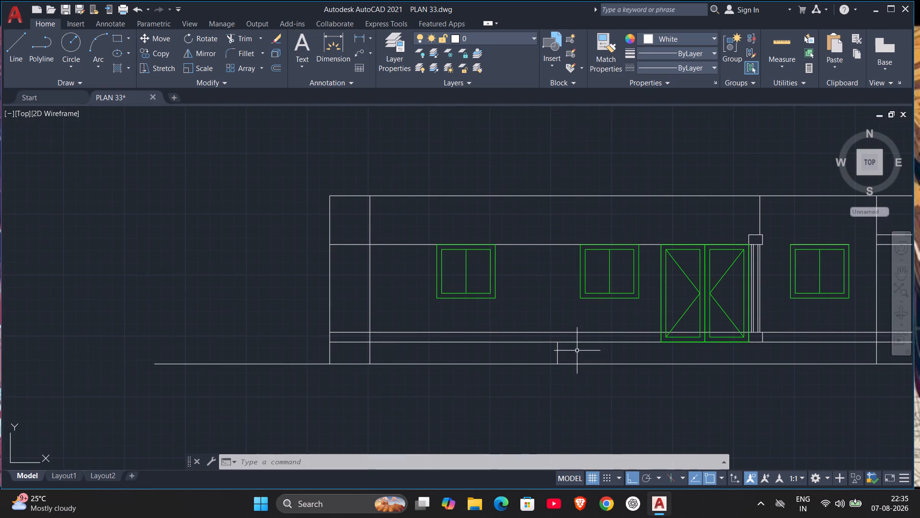
{"action": "scroll", "coordinate": [577, 343], "scroll_direction": "up", "scroll_amount": 1}
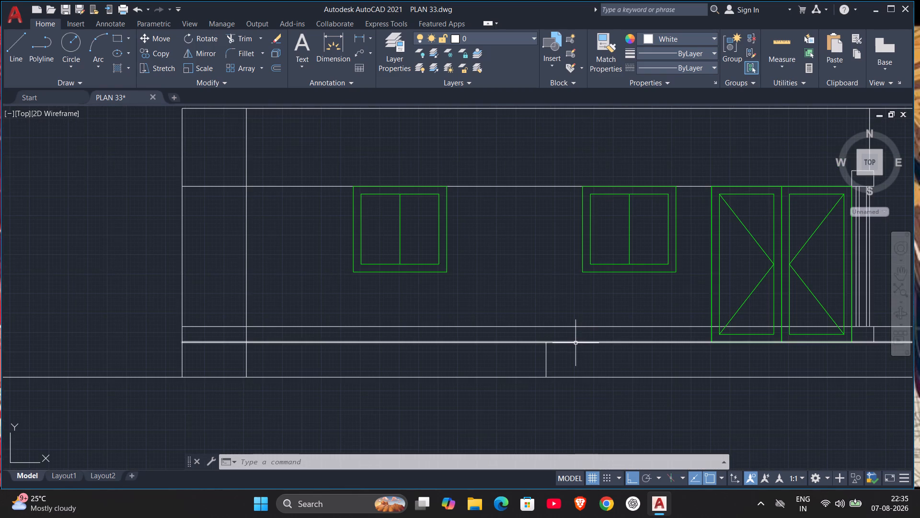
{"action": "key", "text": "l"}
{"action": "key", "text": "Return"}
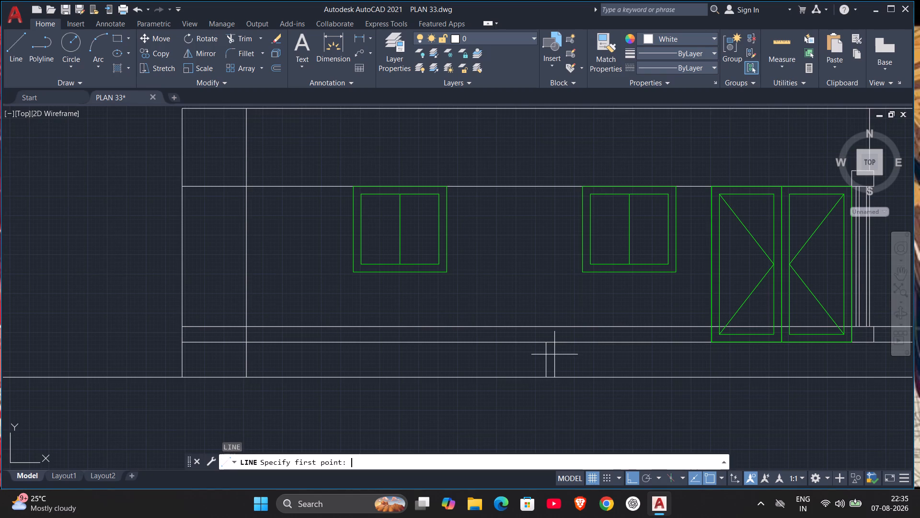
{"action": "left_click", "coordinate": [545, 341]}
{"action": "middle_click_drag", "start_coordinate": [551, 163], "coordinate": [568, 249]}
{"action": "scroll", "coordinate": [551, 163], "scroll_direction": "down", "scroll_amount": 1}
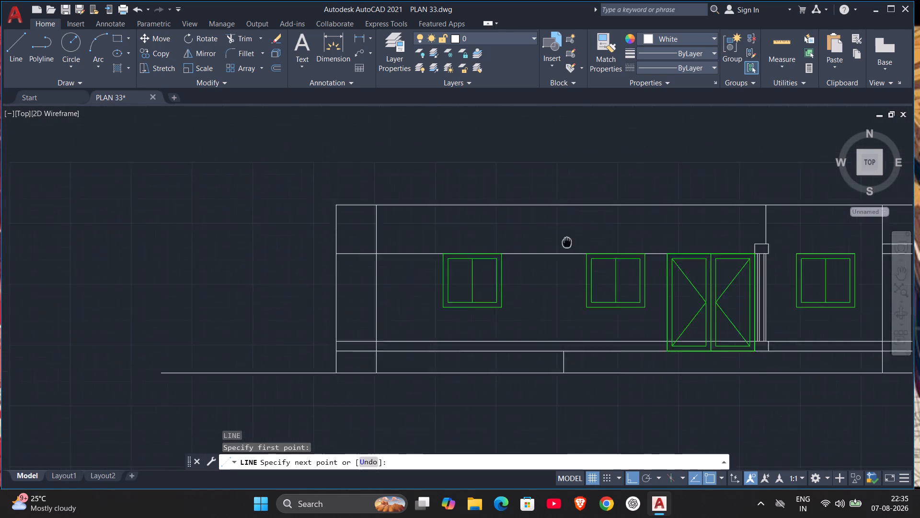
{"action": "middle_click_drag", "start_coordinate": [568, 249], "coordinate": [569, 325]}
{"action": "left_click", "coordinate": [566, 293]}
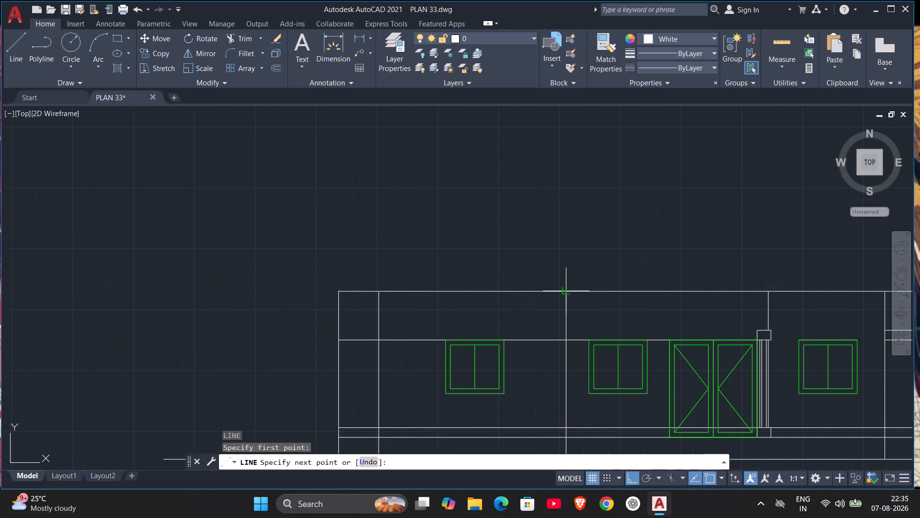
Draw a plinth projection beyond the right end wall, extending about 210 units outward, up to the plinth's top line and back to the wall.
{"action": "scroll", "coordinate": [606, 270], "scroll_direction": "down", "scroll_amount": 2}
{"action": "key", "text": "Escape"}
{"action": "middle_click_drag", "start_coordinate": [703, 303], "coordinate": [668, 278]}
{"action": "scroll", "coordinate": [655, 264], "scroll_direction": "up", "scroll_amount": 2}
{"action": "scroll", "coordinate": [655, 264], "scroll_direction": "down", "scroll_amount": 1}
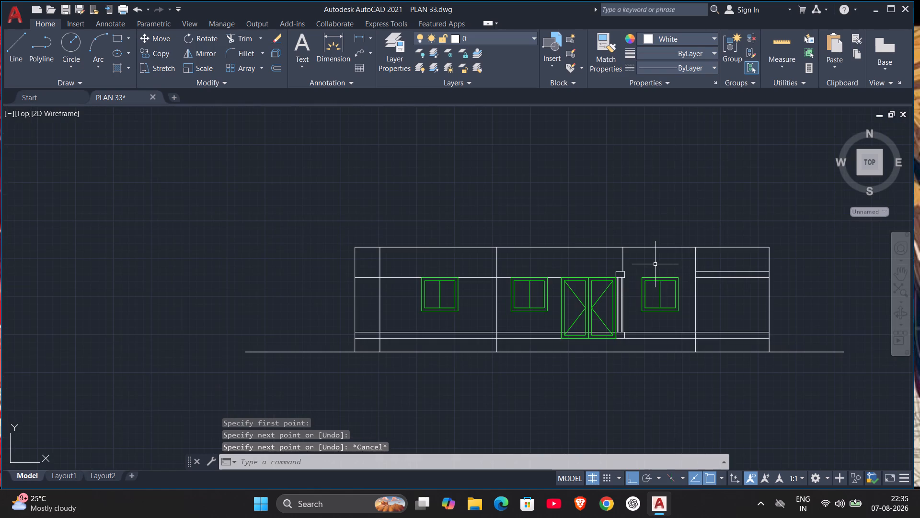
{"action": "scroll", "coordinate": [682, 261], "scroll_direction": "up", "scroll_amount": 1}
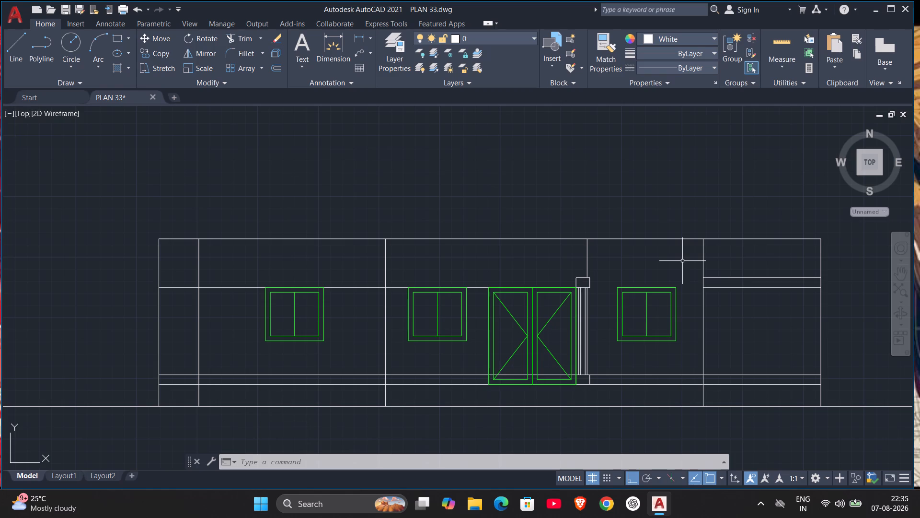
{"action": "middle_click_drag", "start_coordinate": [876, 341], "coordinate": [855, 327]}
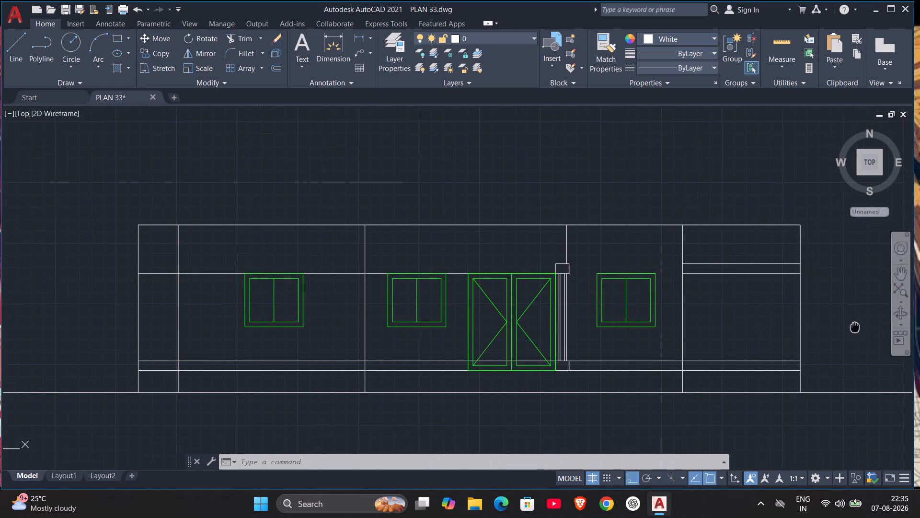
{"action": "middle_click_drag", "start_coordinate": [855, 327], "coordinate": [843, 322]}
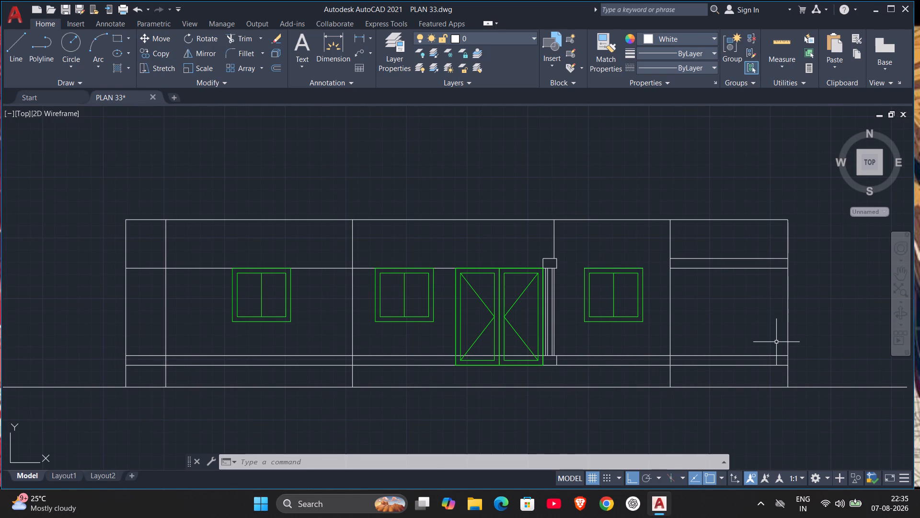
{"action": "scroll", "coordinate": [776, 344], "scroll_direction": "up", "scroll_amount": 1}
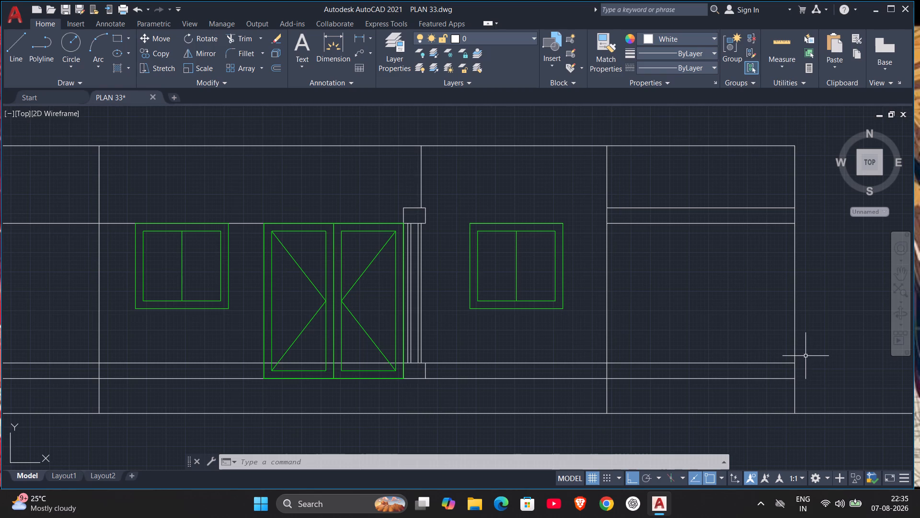
{"action": "key", "text": "l"}
{"action": "key", "text": "Return"}
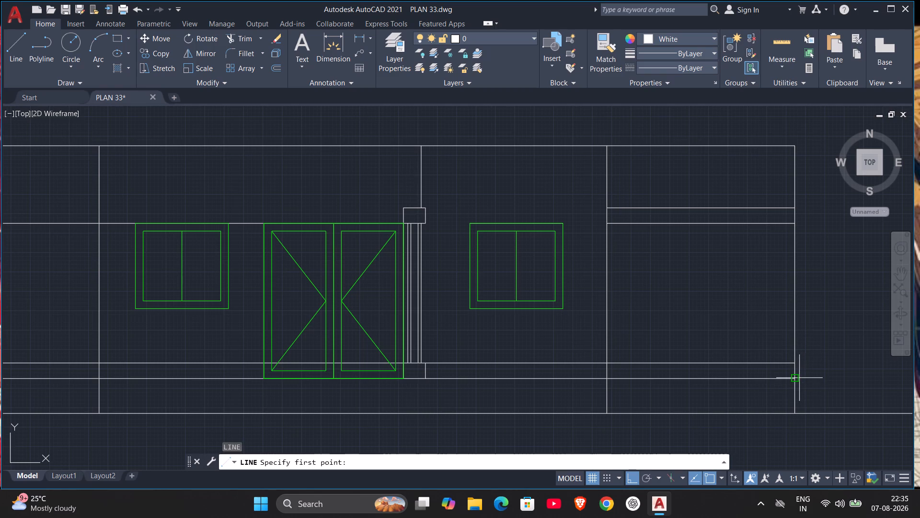
{"action": "left_click", "coordinate": [793, 380]}
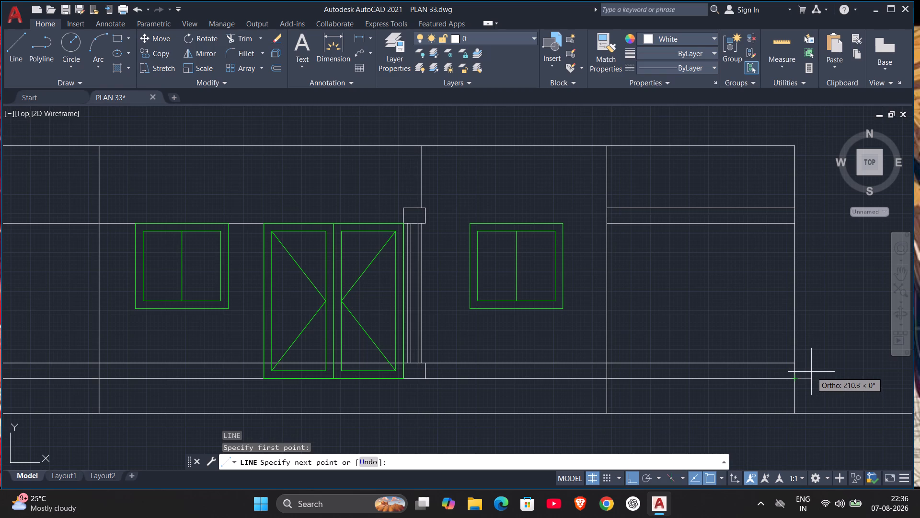
{"action": "left_click", "coordinate": [811, 372]}
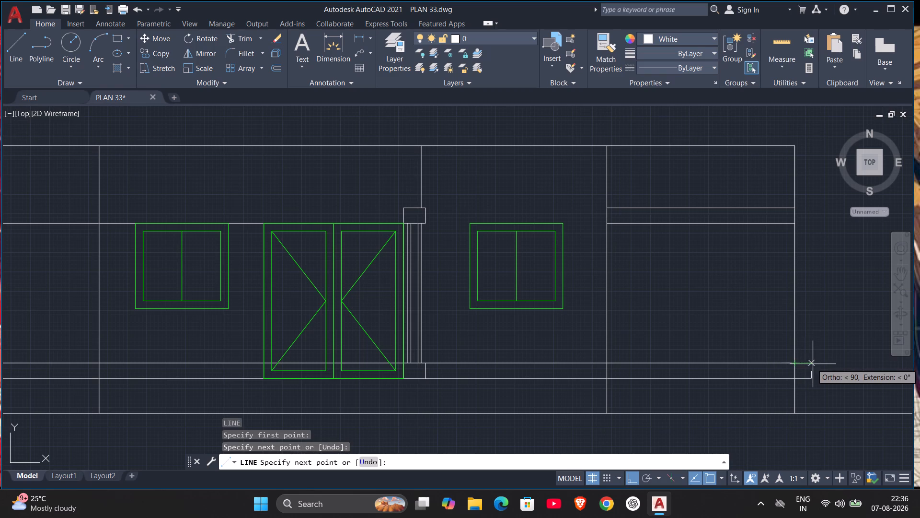
{"action": "left_click", "coordinate": [811, 362]}
{"action": "left_click", "coordinate": [795, 362]}
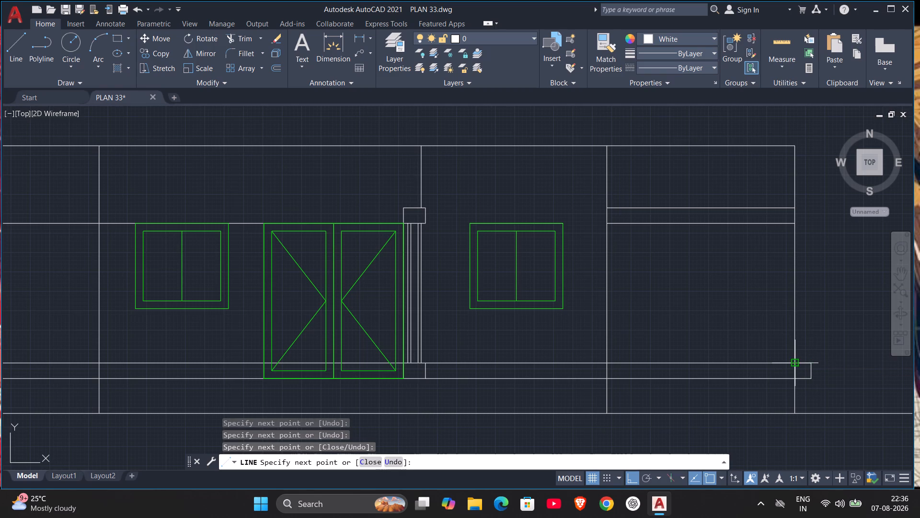
{"action": "key", "text": "Escape"}
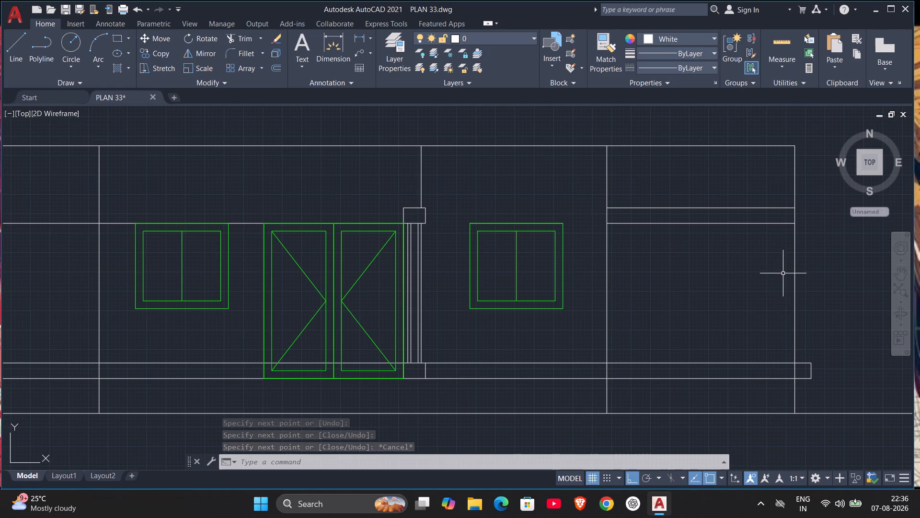
Copy the three plinth projection lines up the right end wall to close off the end of the upper band.
{"action": "left_click", "coordinate": [803, 363]}
{"action": "left_click", "coordinate": [812, 370]}
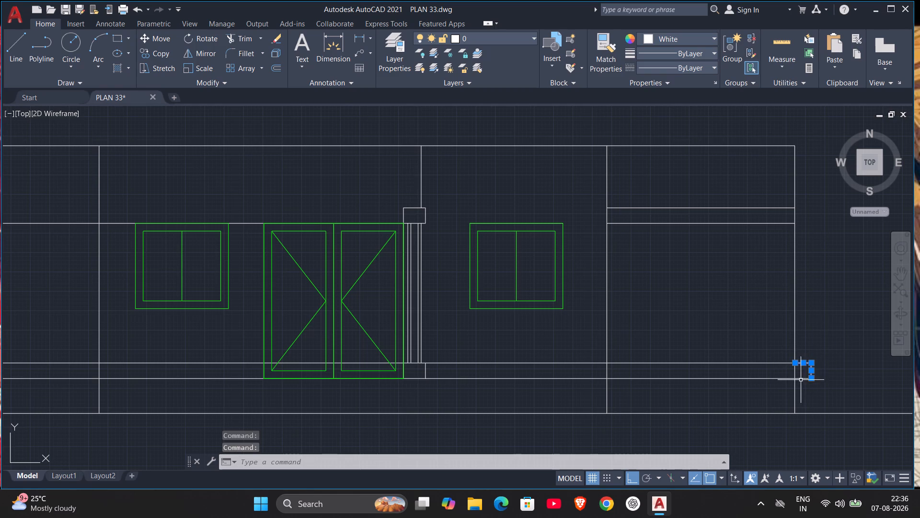
{"action": "left_click", "coordinate": [801, 378]}
{"action": "key", "text": "c"}
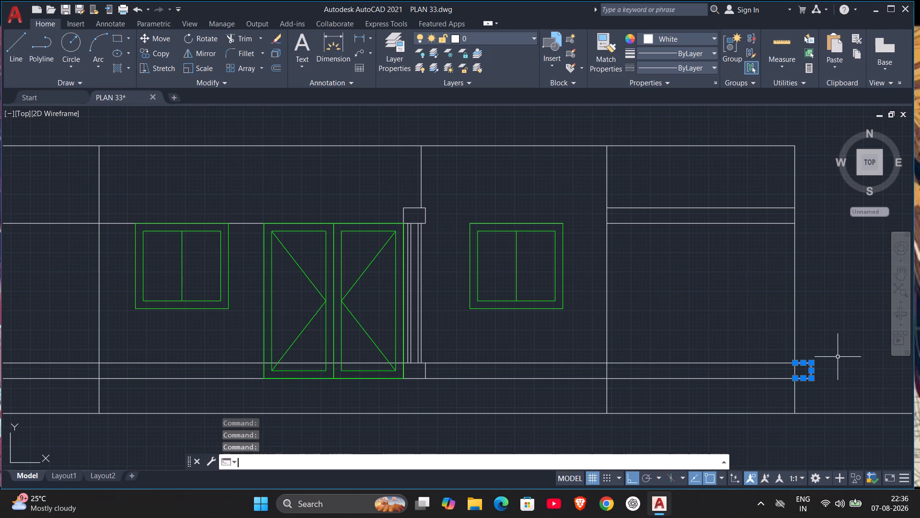
{"action": "key", "text": "o"}
{"action": "key", "text": "Return"}
{"action": "left_click", "coordinate": [795, 377]}
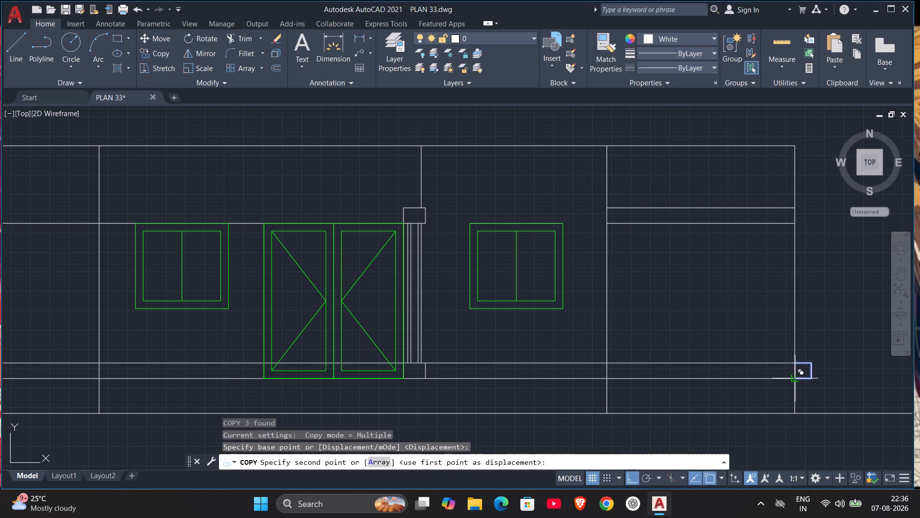
{"action": "left_click", "coordinate": [793, 227]}
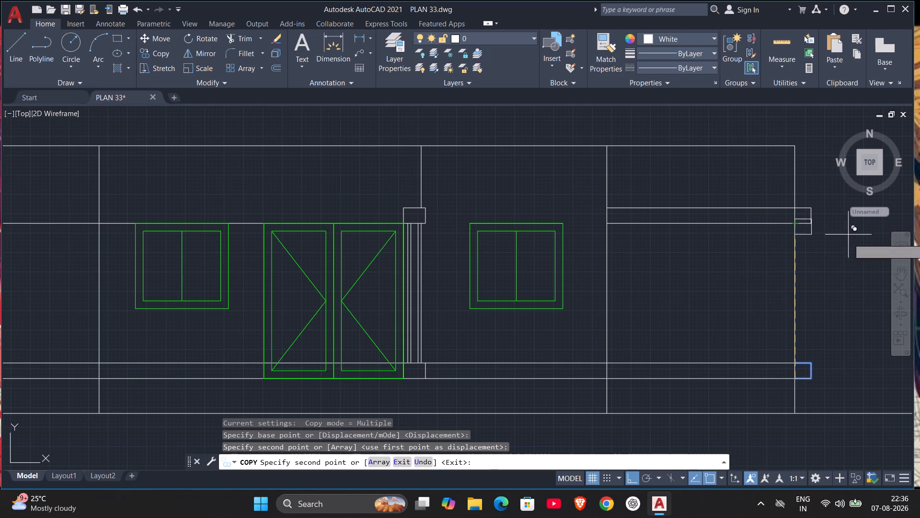
{"action": "key", "text": "1"}
{"action": "key", "text": "Escape"}
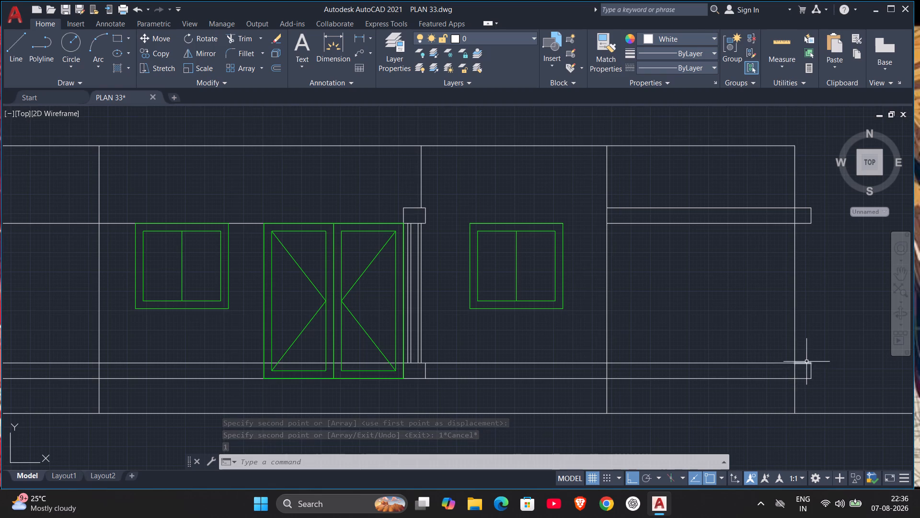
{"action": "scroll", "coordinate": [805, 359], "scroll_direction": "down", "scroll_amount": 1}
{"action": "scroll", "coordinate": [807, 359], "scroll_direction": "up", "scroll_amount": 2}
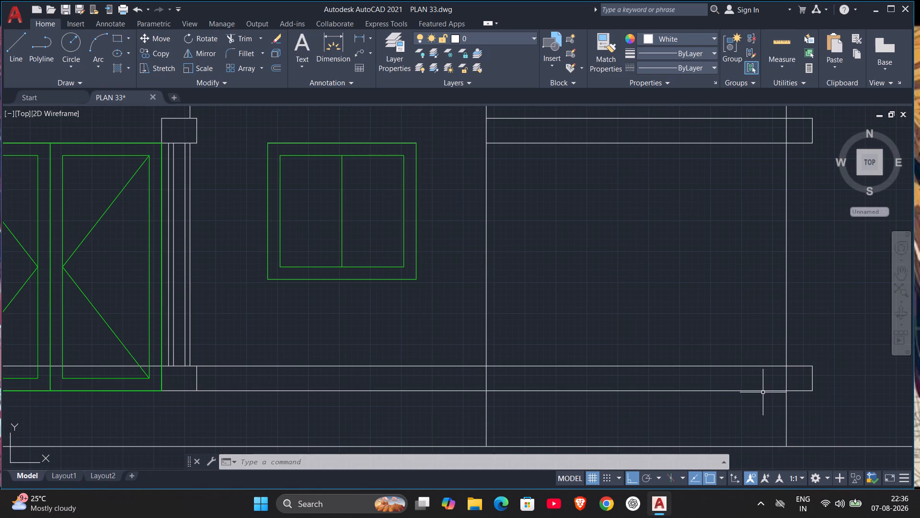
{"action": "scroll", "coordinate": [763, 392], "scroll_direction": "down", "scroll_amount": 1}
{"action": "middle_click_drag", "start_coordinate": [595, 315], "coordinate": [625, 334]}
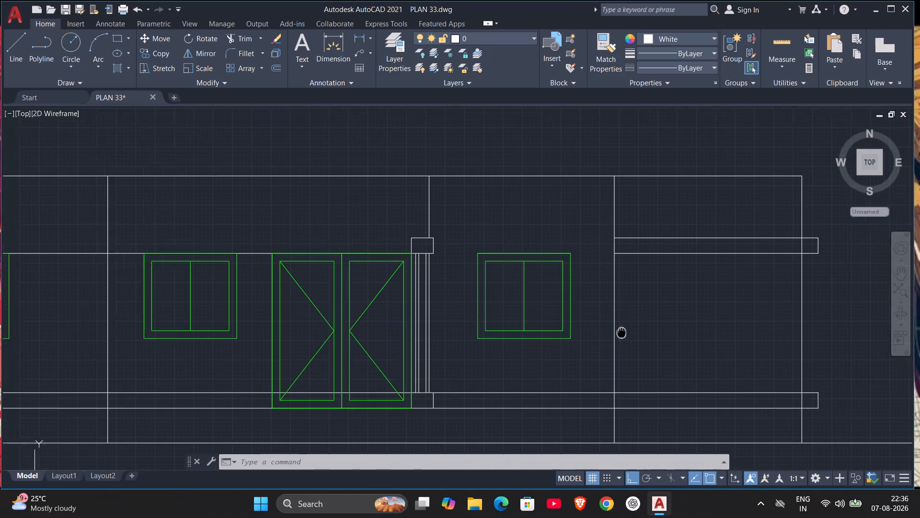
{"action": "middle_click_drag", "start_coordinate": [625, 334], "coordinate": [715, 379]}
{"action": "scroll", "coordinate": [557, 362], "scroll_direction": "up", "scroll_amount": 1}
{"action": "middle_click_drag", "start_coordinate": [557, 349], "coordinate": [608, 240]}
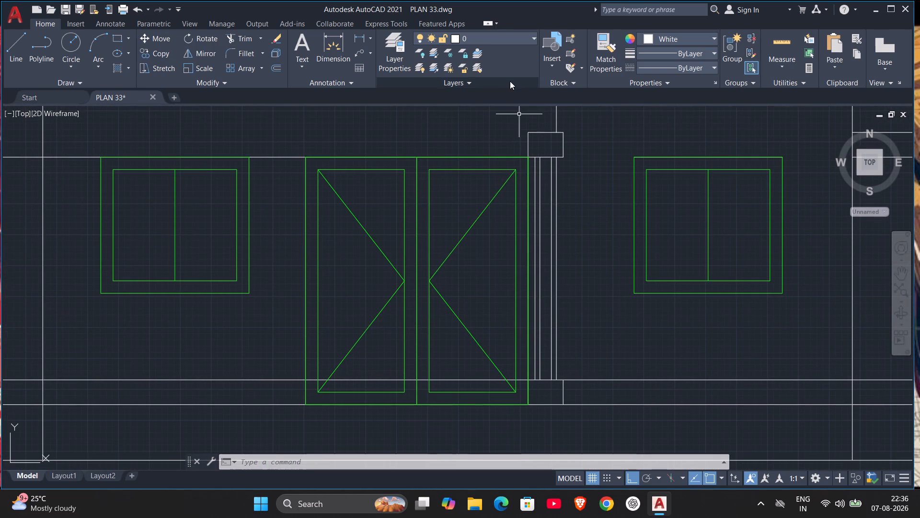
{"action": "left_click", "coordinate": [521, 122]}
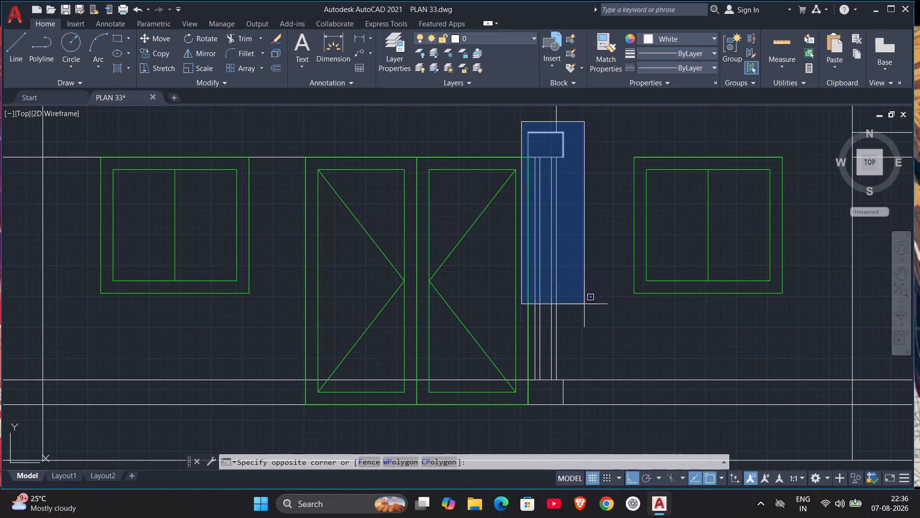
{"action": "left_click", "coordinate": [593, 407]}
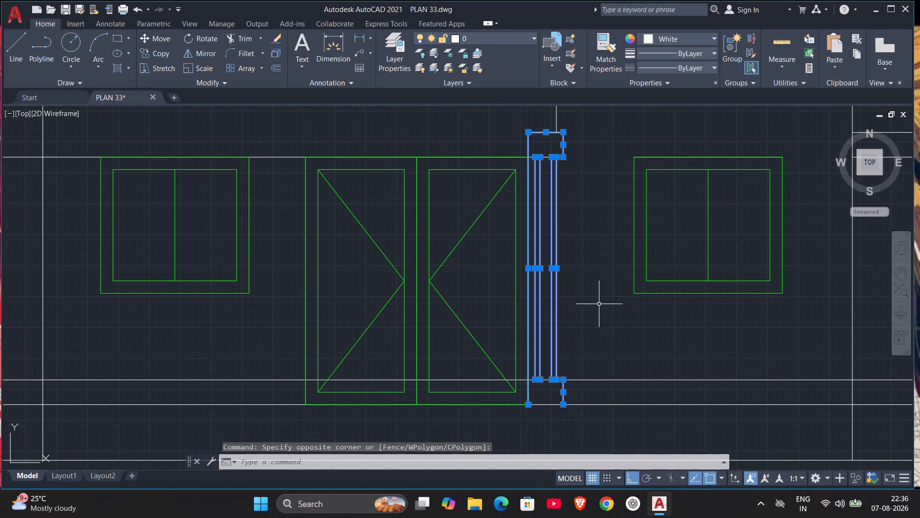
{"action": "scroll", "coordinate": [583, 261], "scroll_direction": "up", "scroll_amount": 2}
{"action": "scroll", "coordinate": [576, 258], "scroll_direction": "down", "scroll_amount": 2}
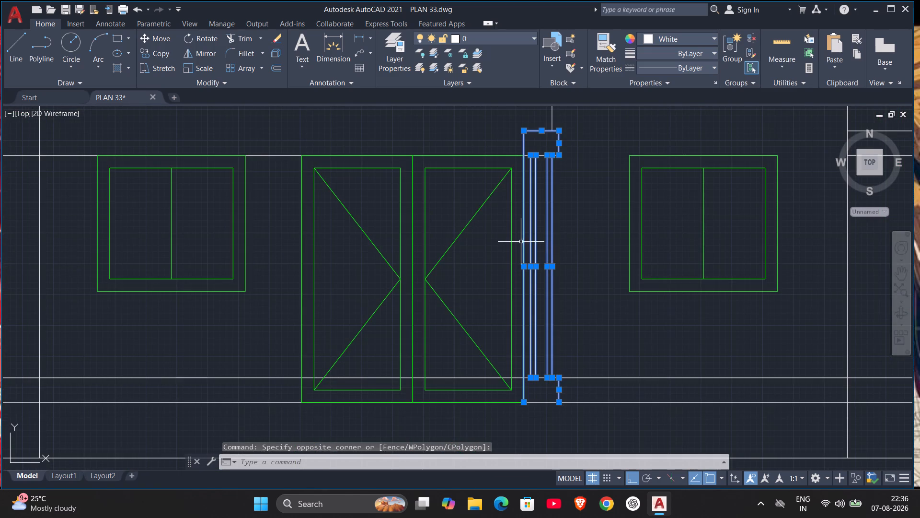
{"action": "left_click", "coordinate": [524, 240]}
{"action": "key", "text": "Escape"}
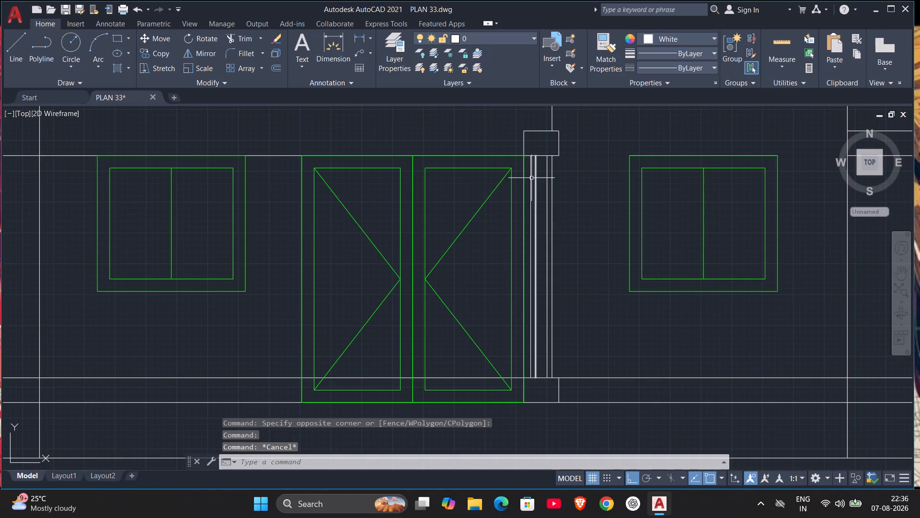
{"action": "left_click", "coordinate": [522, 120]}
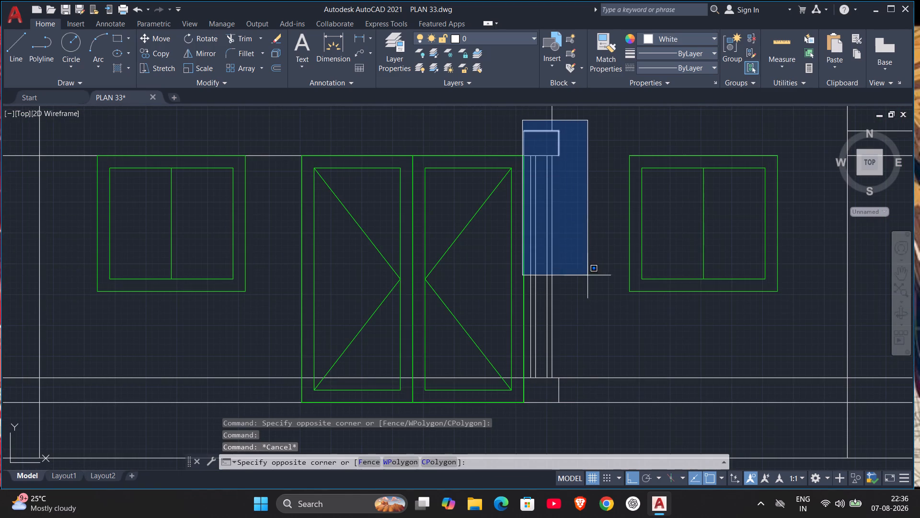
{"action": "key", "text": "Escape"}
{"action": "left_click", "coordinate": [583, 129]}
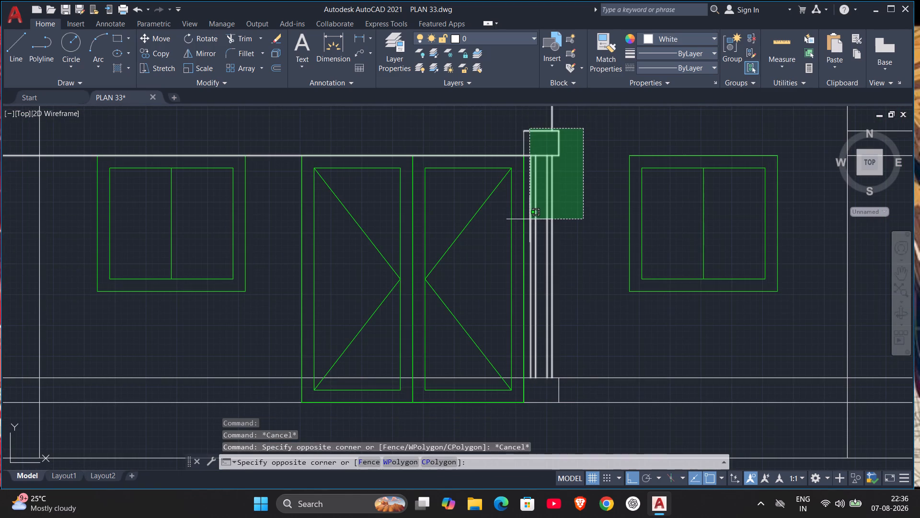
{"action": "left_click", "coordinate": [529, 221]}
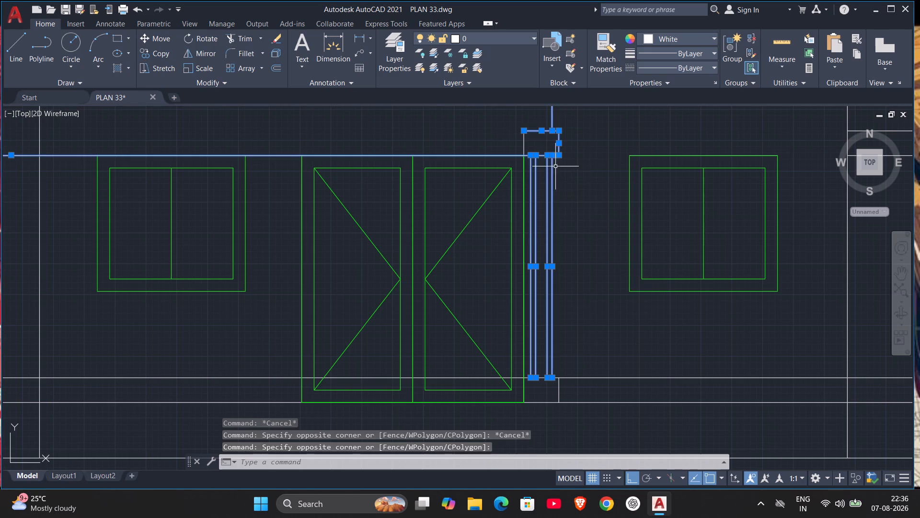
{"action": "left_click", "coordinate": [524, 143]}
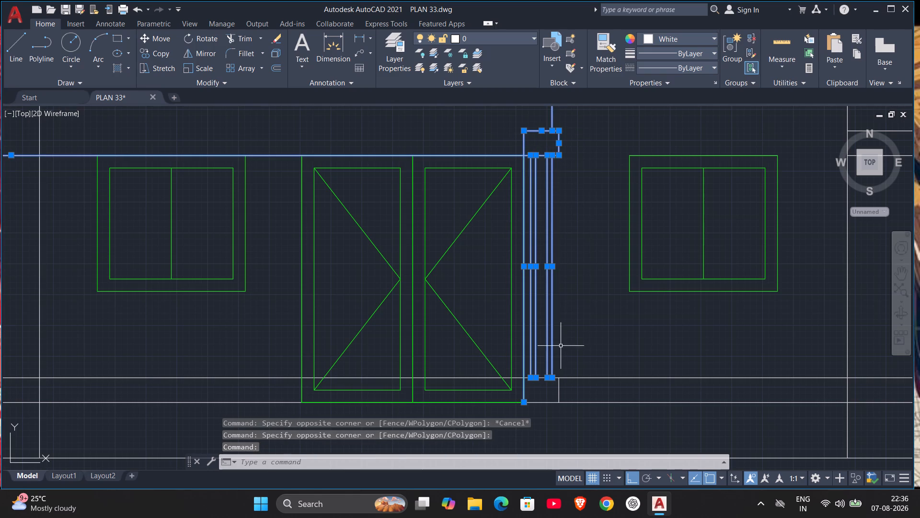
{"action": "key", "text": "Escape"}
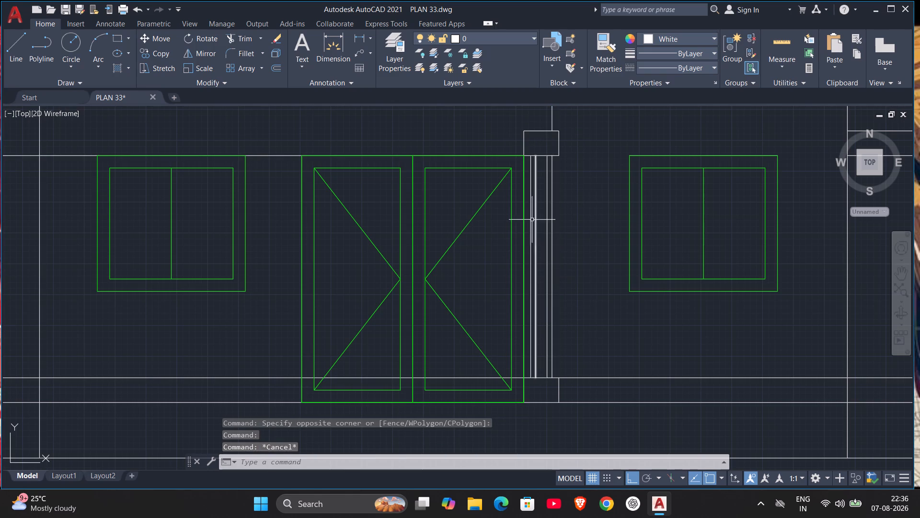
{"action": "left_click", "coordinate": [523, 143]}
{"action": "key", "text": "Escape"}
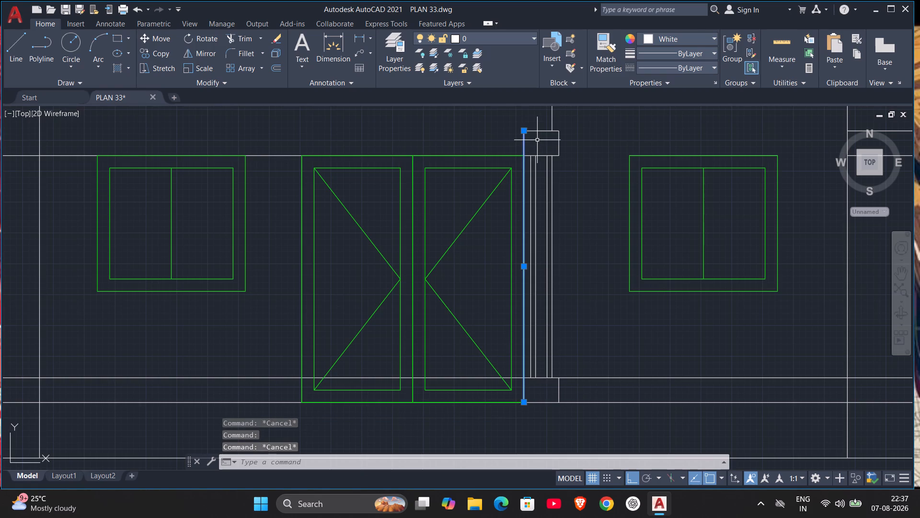
Copy the column detail beside the double door, with its cap and base edge lines, about 4820 units horizontally to the right end wall.
{"action": "left_click", "coordinate": [560, 148]}
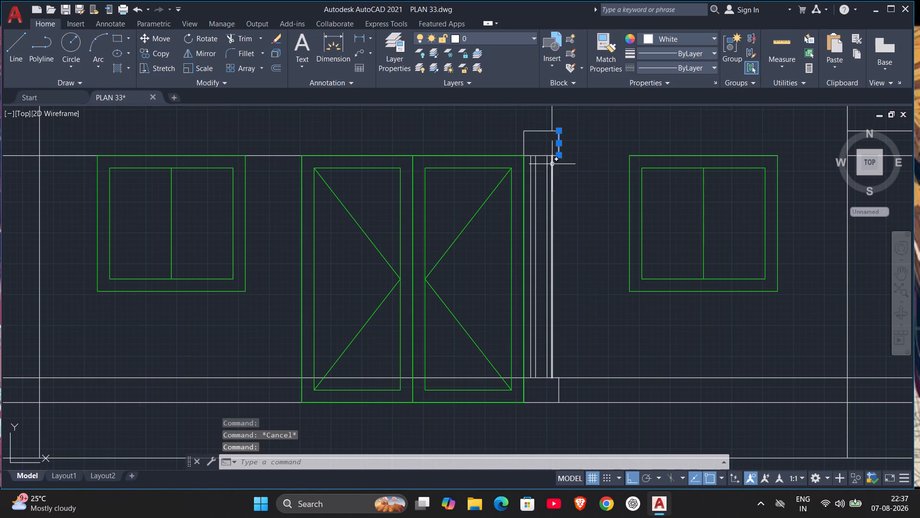
{"action": "left_click", "coordinate": [551, 166]}
{"action": "left_click", "coordinate": [546, 174]}
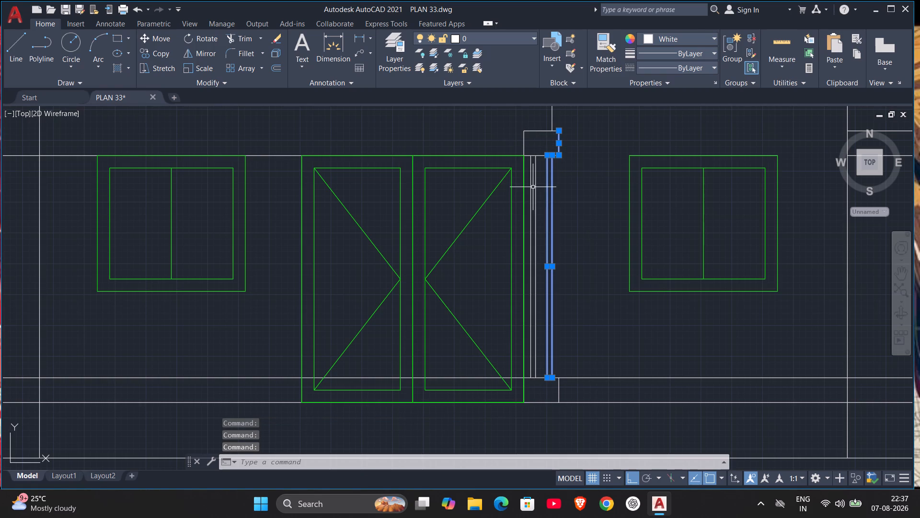
{"action": "left_click", "coordinate": [535, 189]}
{"action": "left_click", "coordinate": [530, 192]}
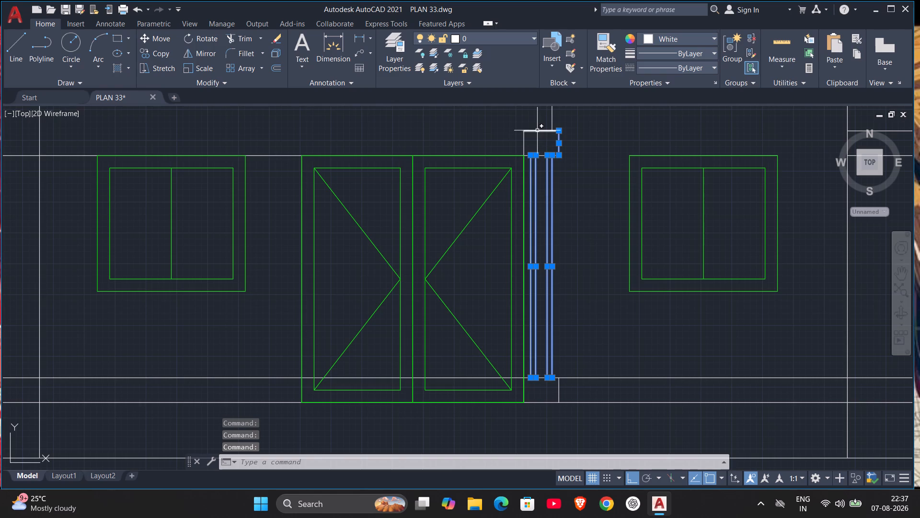
{"action": "left_click", "coordinate": [537, 130]}
{"action": "left_click", "coordinate": [559, 390]}
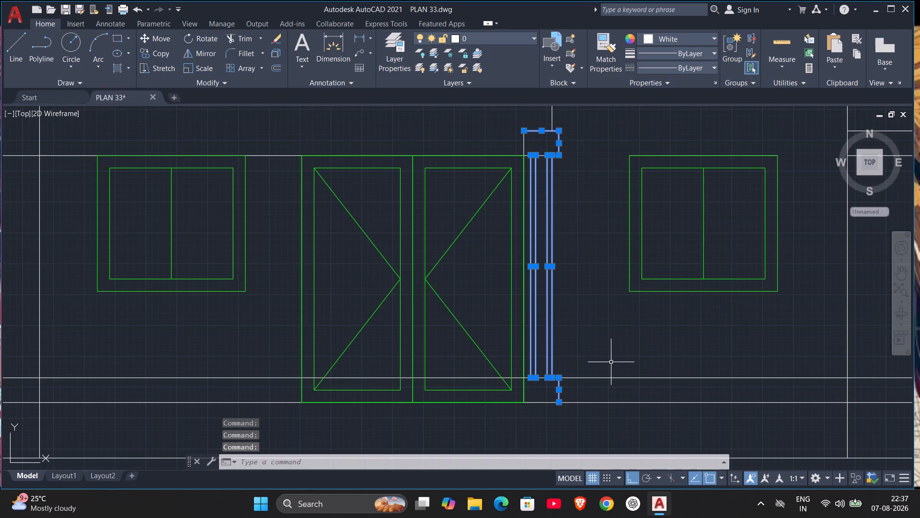
{"action": "type", "text": "CO"}
{"action": "key", "text": "Return"}
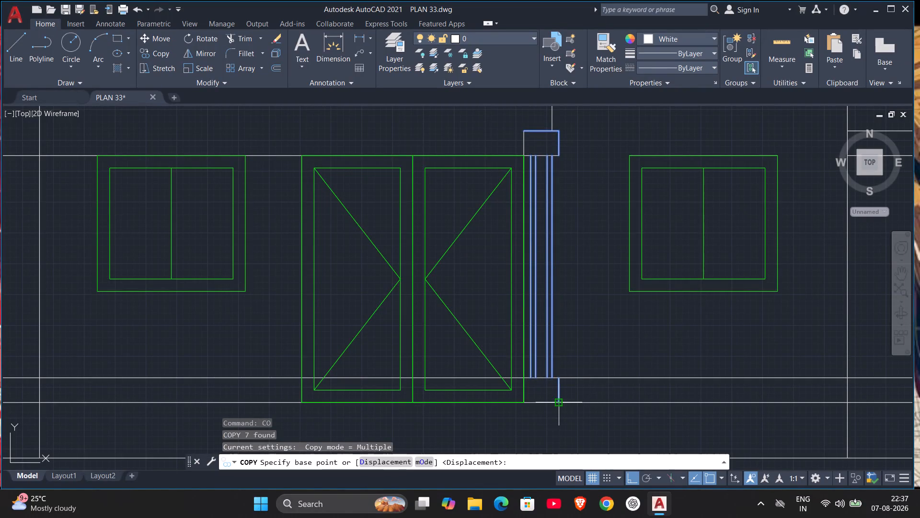
{"action": "left_click", "coordinate": [559, 400]}
{"action": "scroll", "coordinate": [827, 369], "scroll_direction": "down", "scroll_amount": 2}
{"action": "middle_click_drag", "start_coordinate": [825, 373], "coordinate": [472, 373]}
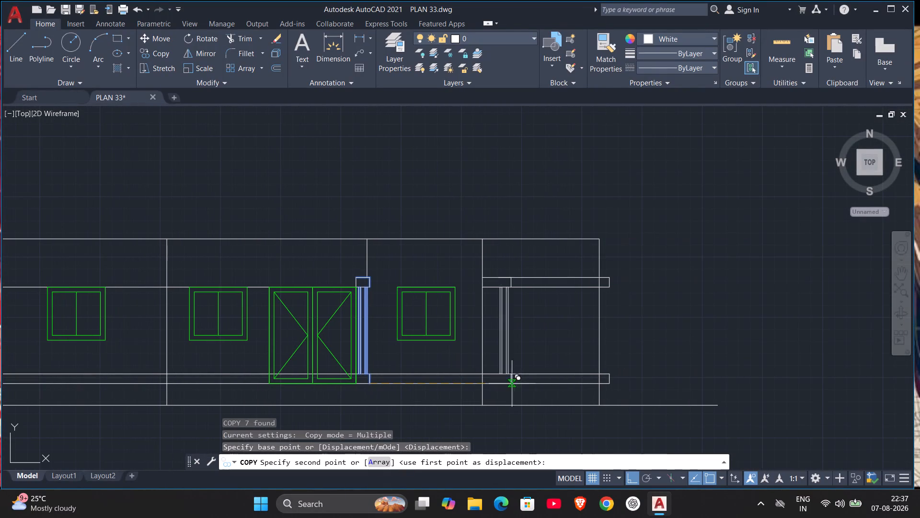
{"action": "scroll", "coordinate": [591, 381], "scroll_direction": "up", "scroll_amount": 3}
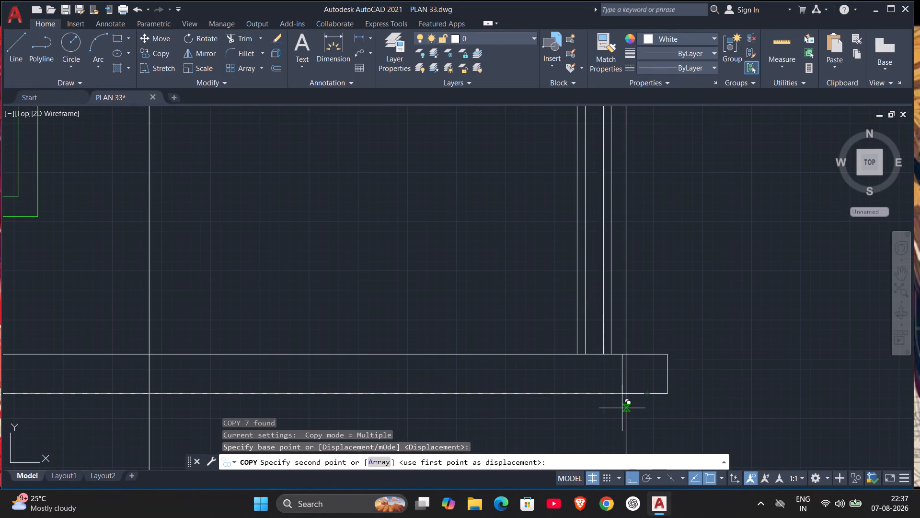
{"action": "scroll", "coordinate": [635, 409], "scroll_direction": "up", "scroll_amount": 2}
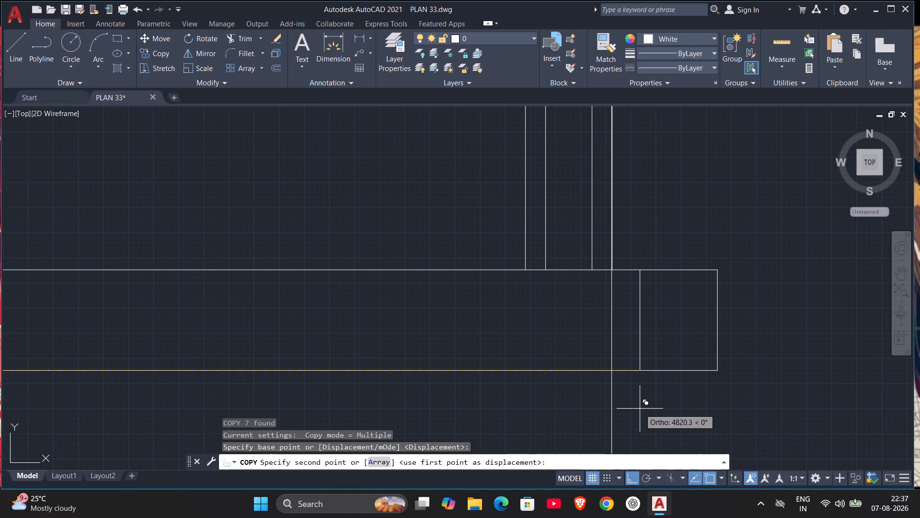
{"action": "left_click", "coordinate": [640, 409]}
{"action": "scroll", "coordinate": [635, 409], "scroll_direction": "down", "scroll_amount": 2}
{"action": "key", "text": "Escape"}
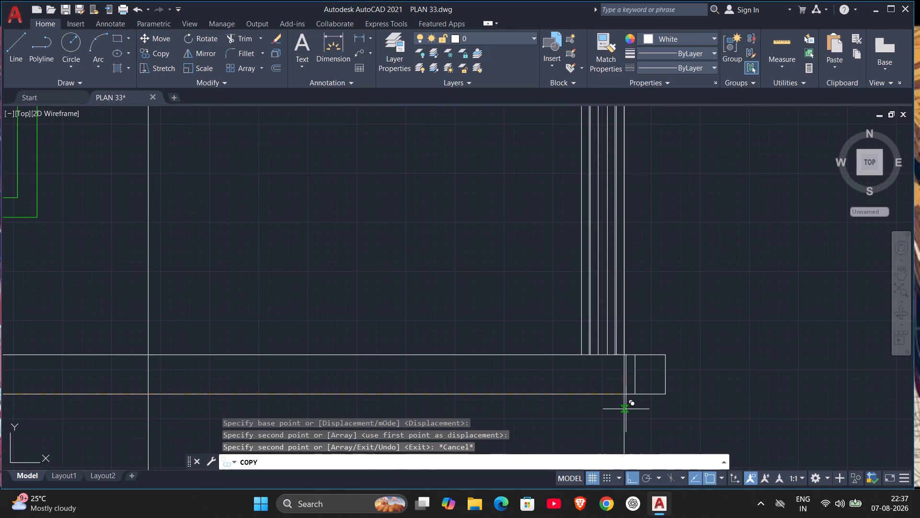
Trim the plinth and upper band projections at the right end back to the copied column's base and cap edges.
{"action": "type", "text": "TR"}
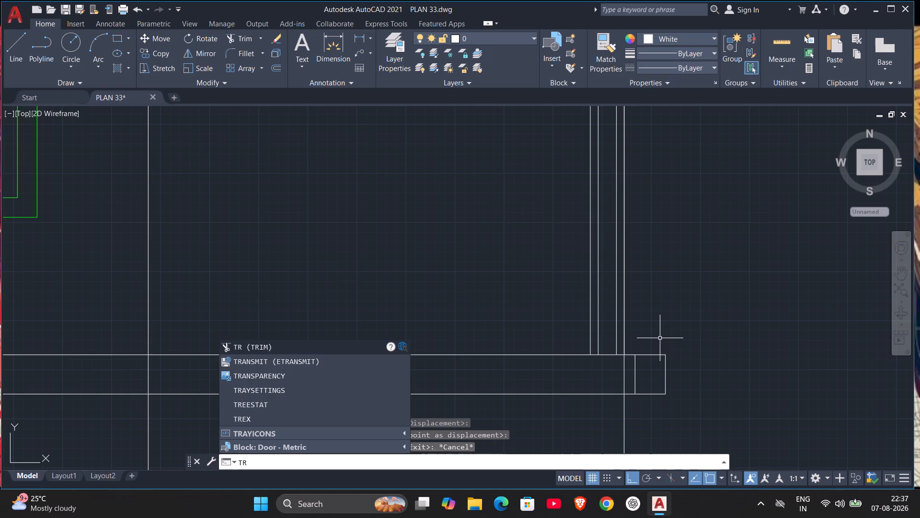
{"action": "key", "text": "Return"}
{"action": "left_click_drag", "start_coordinate": [654, 338], "coordinate": [656, 413]}
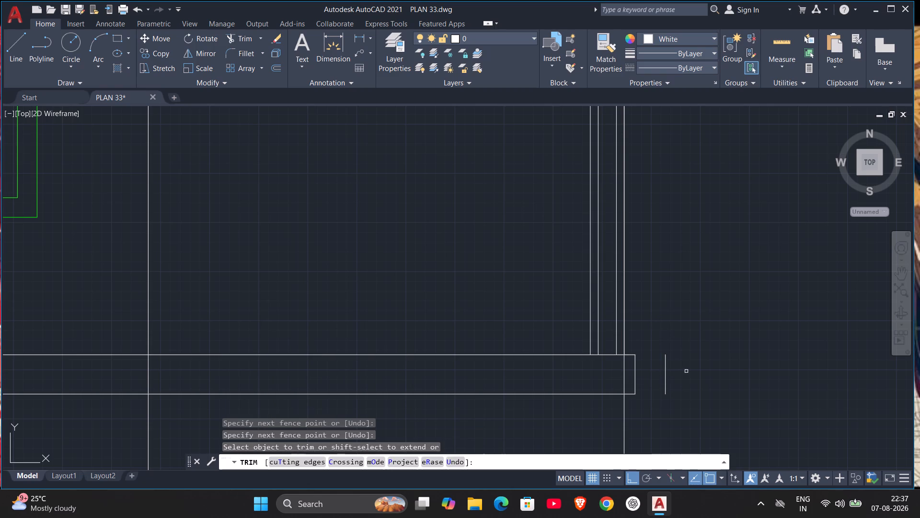
{"action": "left_click_drag", "start_coordinate": [684, 370], "coordinate": [657, 377]}
{"action": "scroll", "coordinate": [661, 373], "scroll_direction": "down", "scroll_amount": 2}
{"action": "middle_click_drag", "start_coordinate": [662, 370], "coordinate": [674, 417]}
{"action": "scroll", "coordinate": [671, 255], "scroll_direction": "up", "scroll_amount": 2}
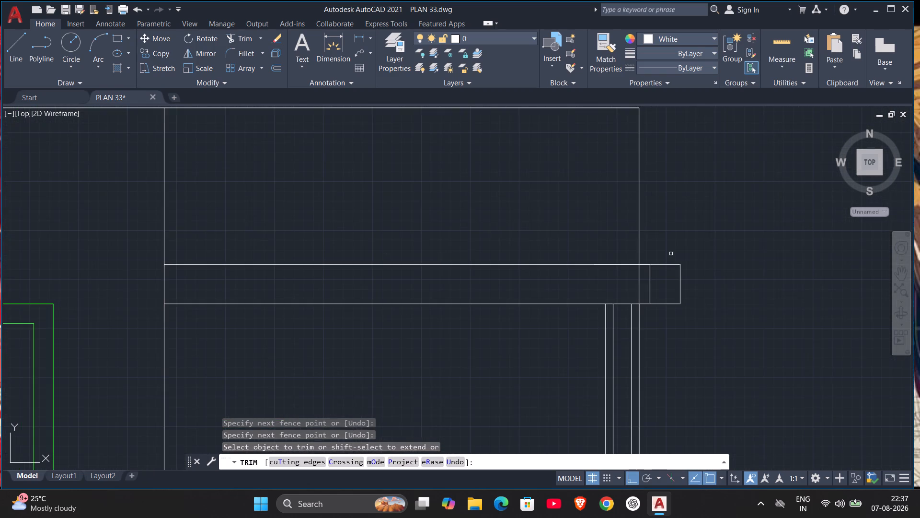
{"action": "left_click_drag", "start_coordinate": [671, 254], "coordinate": [678, 340]}
{"action": "left_click_drag", "start_coordinate": [690, 285], "coordinate": [673, 289]}
Trim the right end wall line between the upper band and the plinth, where it overlaps the copied column's outer line.
{"action": "middle_click_drag", "start_coordinate": [700, 333], "coordinate": [723, 302]}
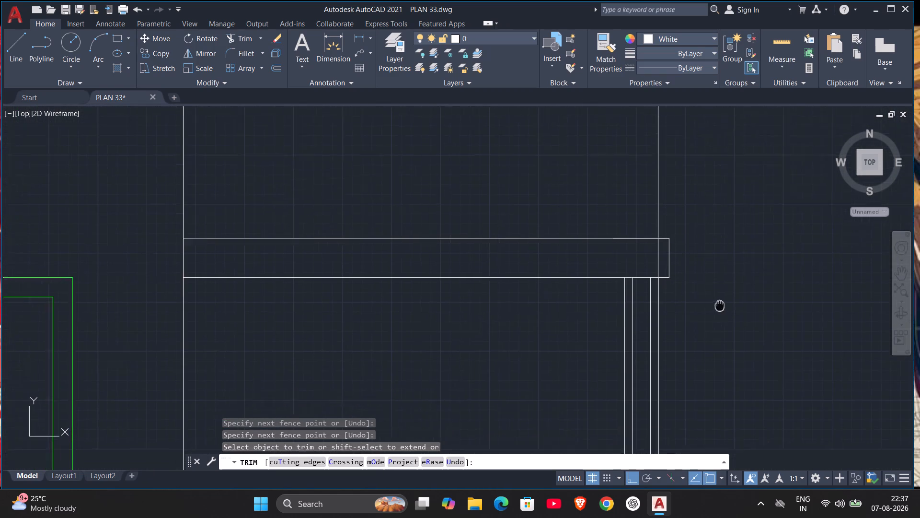
{"action": "middle_click_drag", "start_coordinate": [723, 302], "coordinate": [744, 269]}
{"action": "scroll", "coordinate": [737, 267], "scroll_direction": "down", "scroll_amount": 1}
{"action": "scroll", "coordinate": [714, 302], "scroll_direction": "up", "scroll_amount": 1}
{"action": "middle_click_drag", "start_coordinate": [713, 302], "coordinate": [728, 277]}
{"action": "scroll", "coordinate": [727, 278], "scroll_direction": "down", "scroll_amount": 1}
{"action": "middle_click_drag", "start_coordinate": [724, 278], "coordinate": [711, 341]}
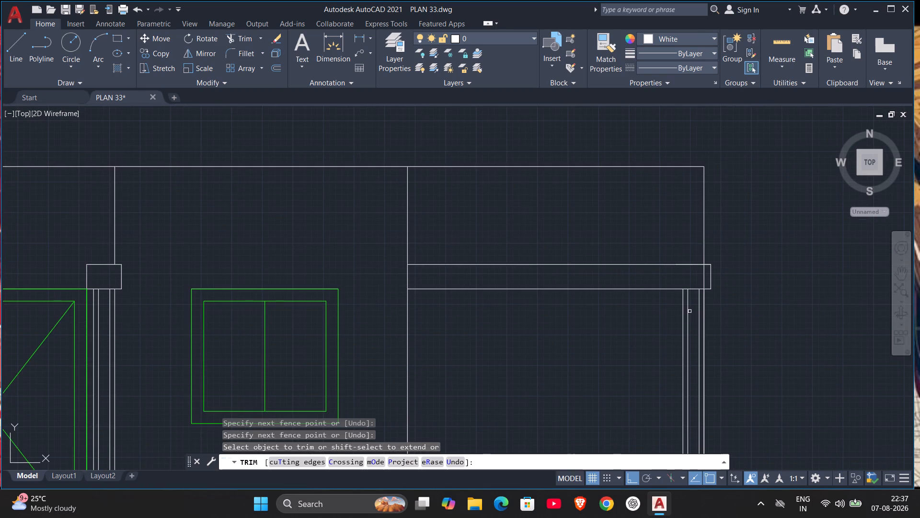
{"action": "scroll", "coordinate": [690, 311], "scroll_direction": "up", "scroll_amount": 1}
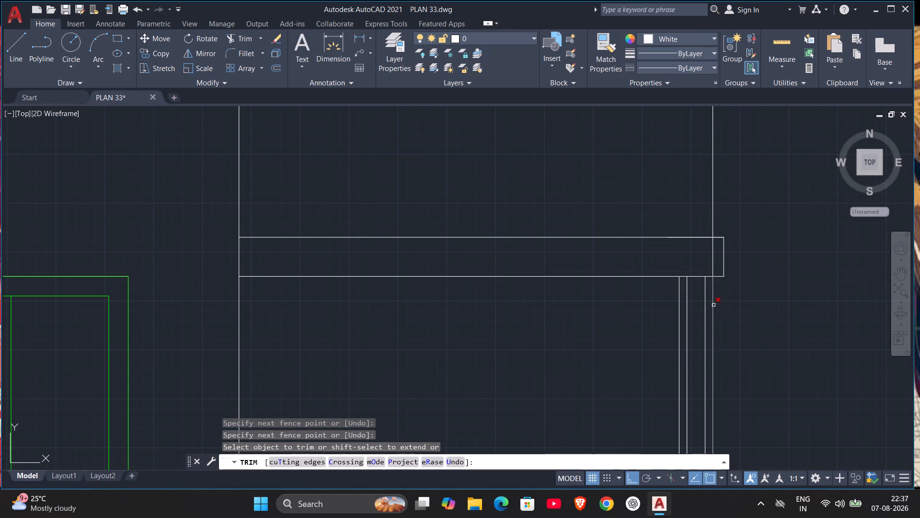
{"action": "left_click", "coordinate": [713, 305]}
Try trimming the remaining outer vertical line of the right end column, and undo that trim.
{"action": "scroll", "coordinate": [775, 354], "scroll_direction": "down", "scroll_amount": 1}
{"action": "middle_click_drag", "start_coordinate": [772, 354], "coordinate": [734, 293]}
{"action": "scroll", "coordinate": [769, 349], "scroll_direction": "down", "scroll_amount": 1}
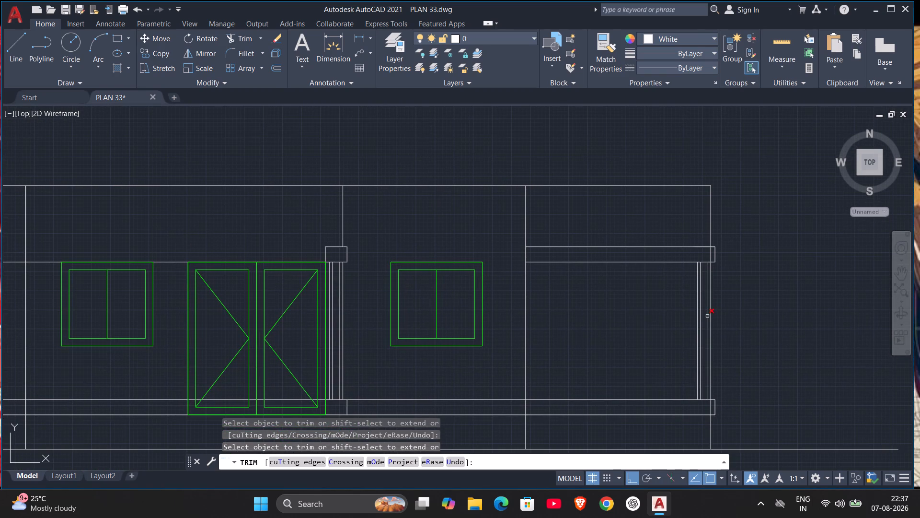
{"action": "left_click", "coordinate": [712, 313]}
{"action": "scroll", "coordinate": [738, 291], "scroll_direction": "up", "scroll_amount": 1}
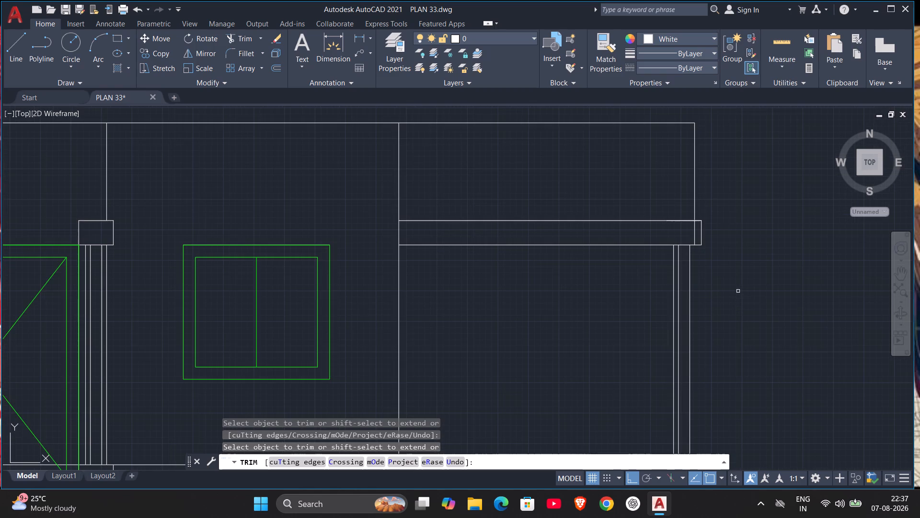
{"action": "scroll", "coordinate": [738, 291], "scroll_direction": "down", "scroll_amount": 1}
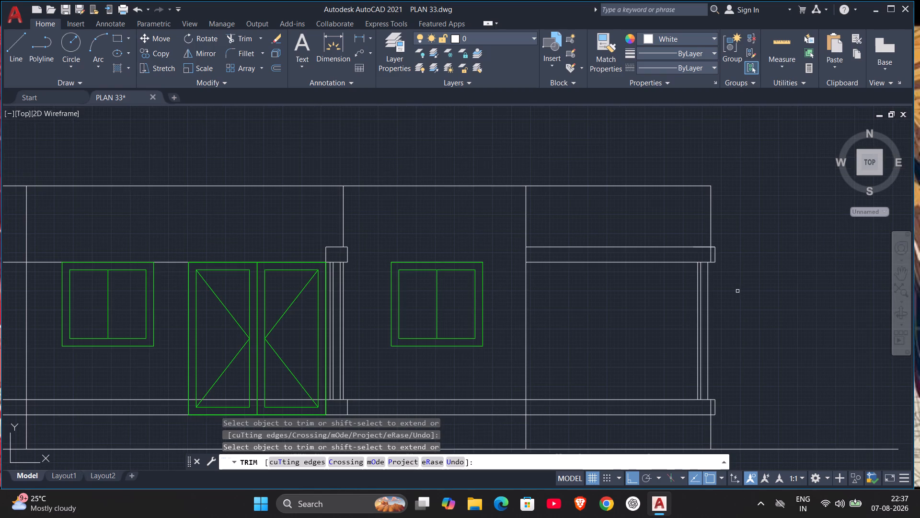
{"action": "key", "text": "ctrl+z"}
Trim the right end wall line where it crosses the upper band and the plinth.
{"action": "scroll", "coordinate": [743, 309], "scroll_direction": "down", "scroll_amount": 1}
{"action": "middle_click_drag", "start_coordinate": [743, 309], "coordinate": [743, 308]}
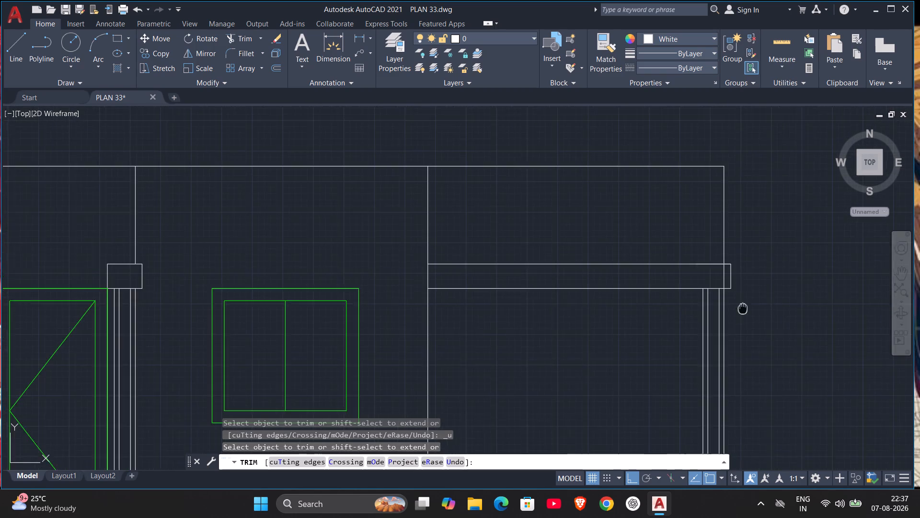
{"action": "middle_click_drag", "start_coordinate": [743, 308], "coordinate": [732, 273]}
{"action": "left_click", "coordinate": [713, 240]}
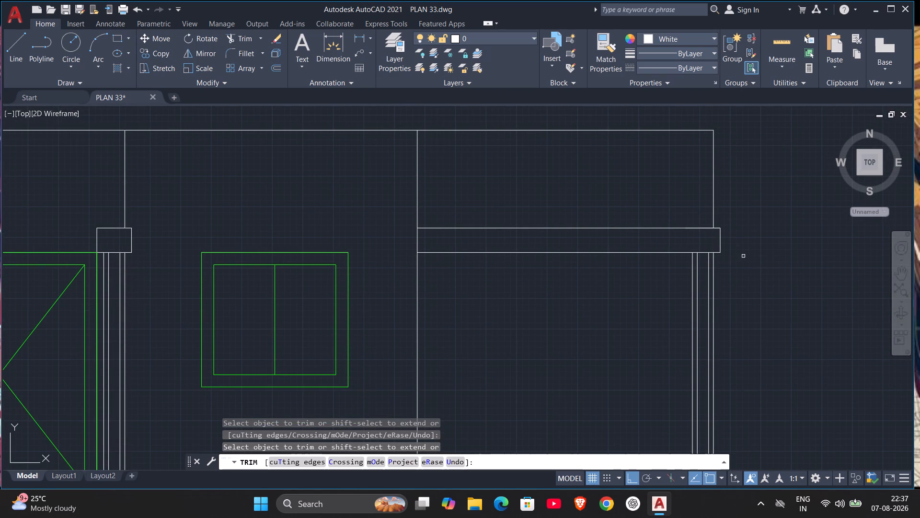
{"action": "middle_click_drag", "start_coordinate": [762, 372], "coordinate": [730, 215]}
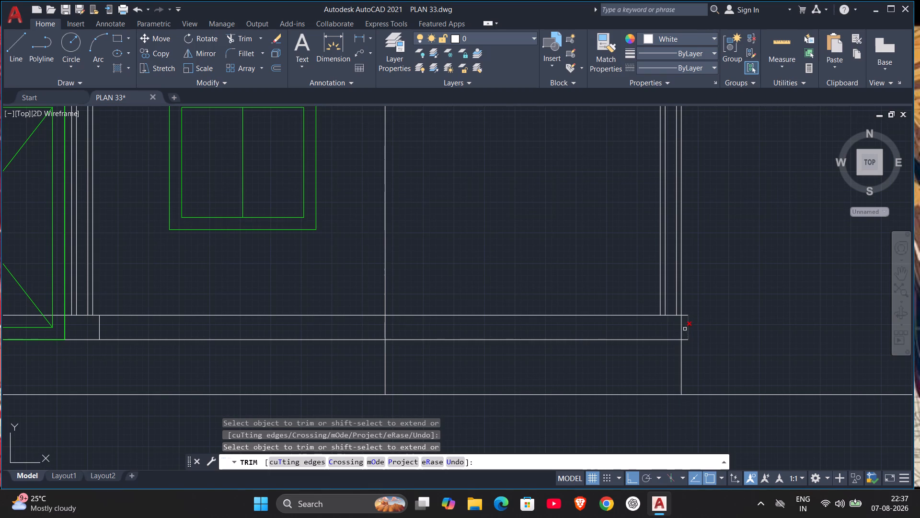
{"action": "left_click", "coordinate": [682, 327]}
{"action": "scroll", "coordinate": [758, 310], "scroll_direction": "down", "scroll_amount": 1}
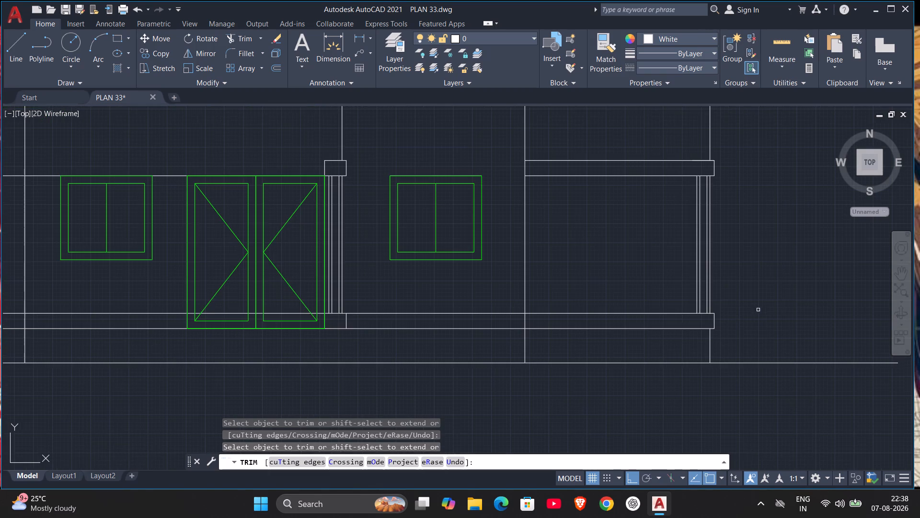
{"action": "key", "text": "Escape"}
Draw a vertical line across the plinth just inside the right end column to close its base block.
{"action": "key", "text": "l"}
{"action": "key", "text": "Return"}
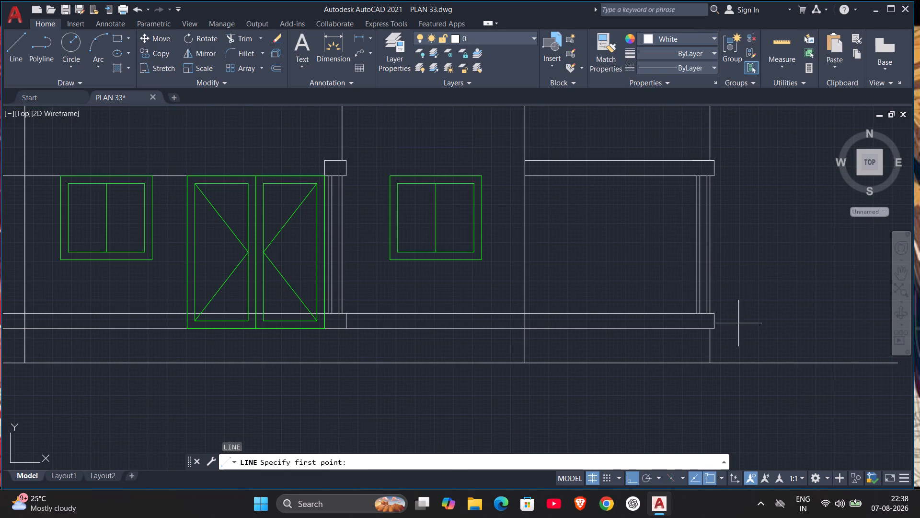
{"action": "scroll", "coordinate": [689, 316], "scroll_direction": "up", "scroll_amount": 2}
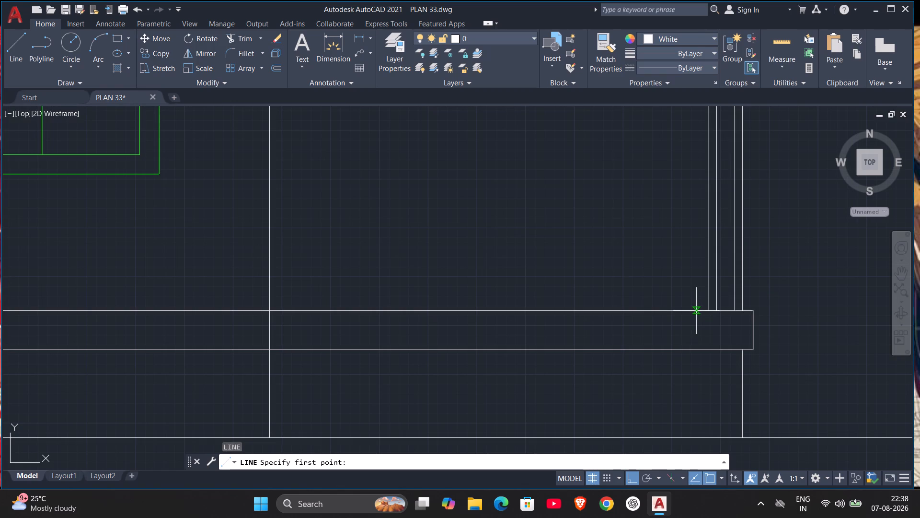
{"action": "left_click", "coordinate": [696, 311]}
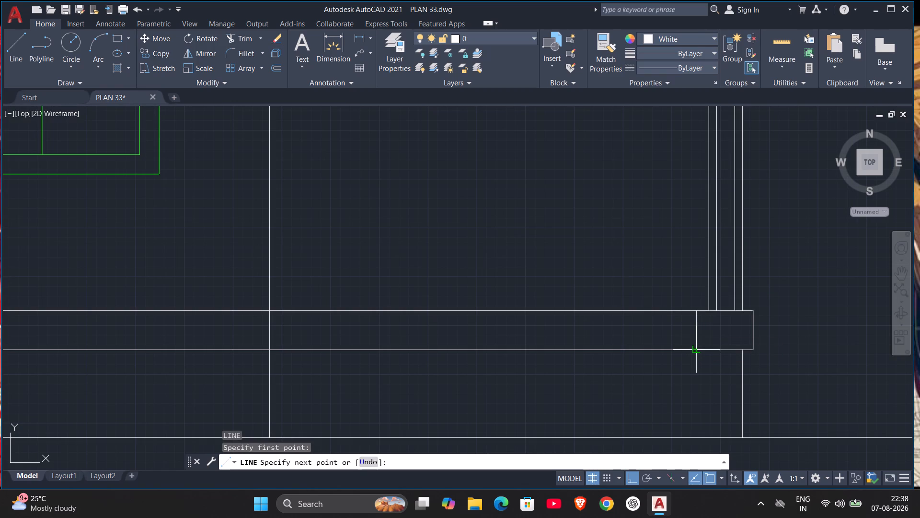
{"action": "left_click", "coordinate": [697, 349]}
{"action": "key", "text": "Escape"}
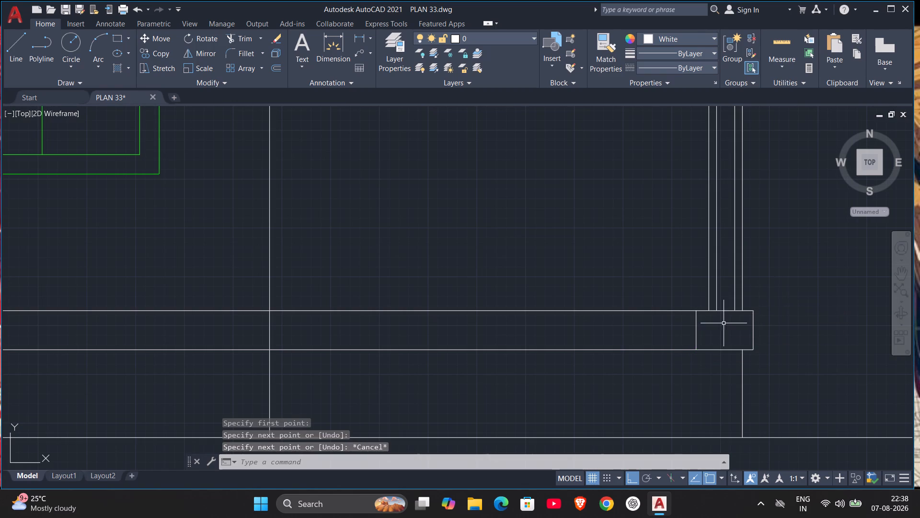
Copy the base block's inner vertical line straight up to the upper band to close the right end column's cap.
{"action": "left_click", "coordinate": [696, 327]}
{"action": "key", "text": "c"}
{"action": "type", "text": "O]"}
{"action": "key", "text": "Return"}
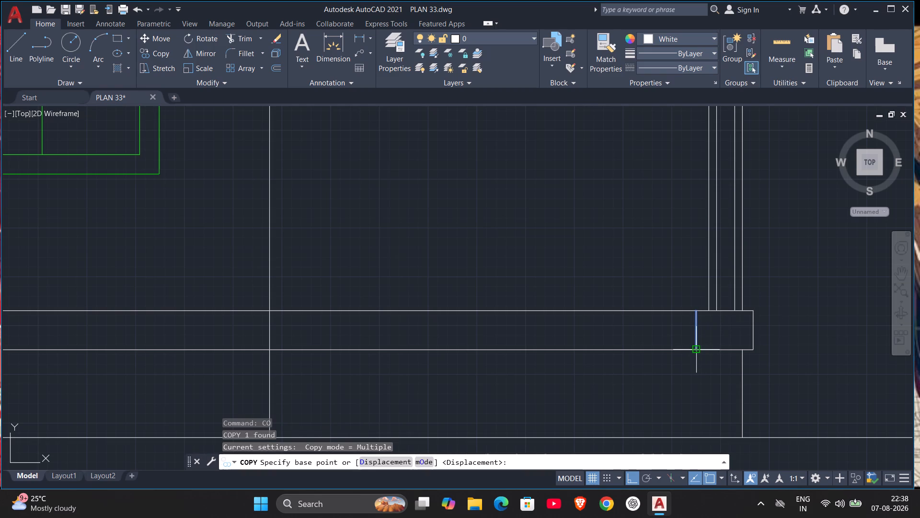
{"action": "left_click", "coordinate": [695, 351]}
{"action": "scroll", "coordinate": [690, 225], "scroll_direction": "down", "scroll_amount": 1}
{"action": "middle_click_drag", "start_coordinate": [701, 116], "coordinate": [673, 395]}
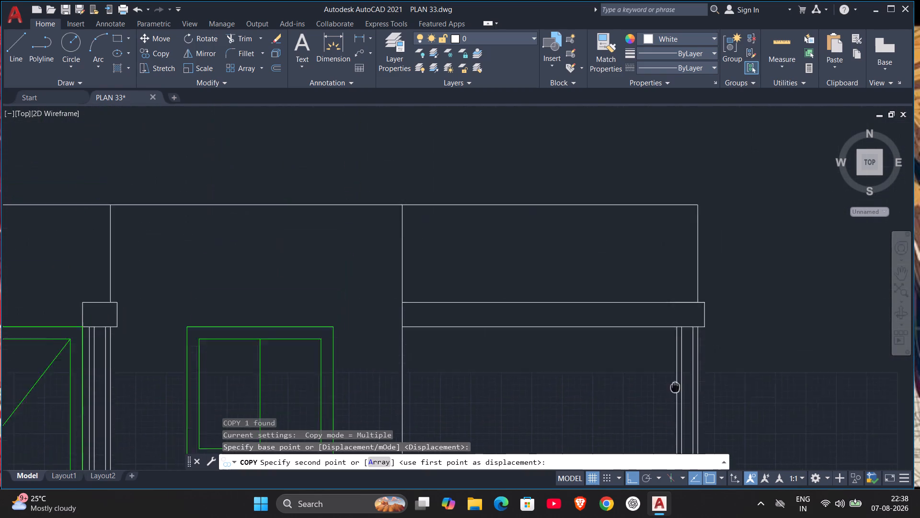
{"action": "middle_click_drag", "start_coordinate": [673, 395], "coordinate": [669, 407]}
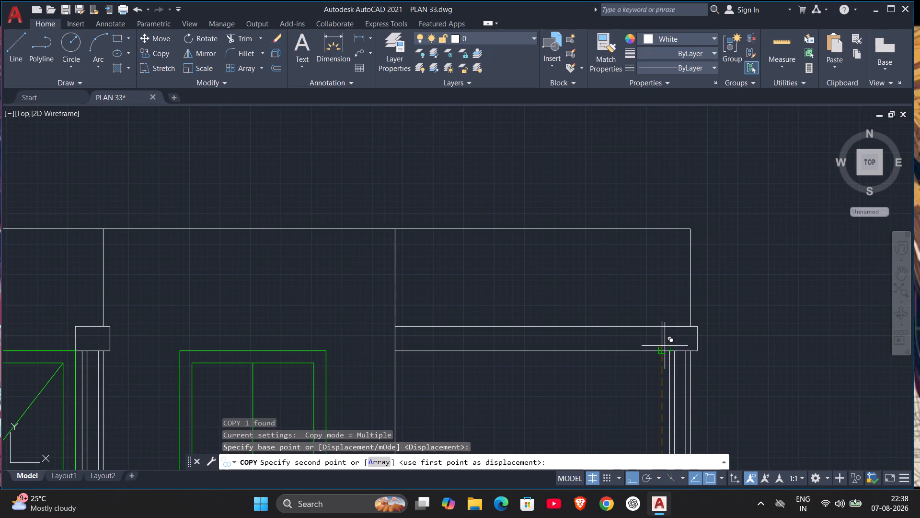
{"action": "left_click", "coordinate": [664, 350]}
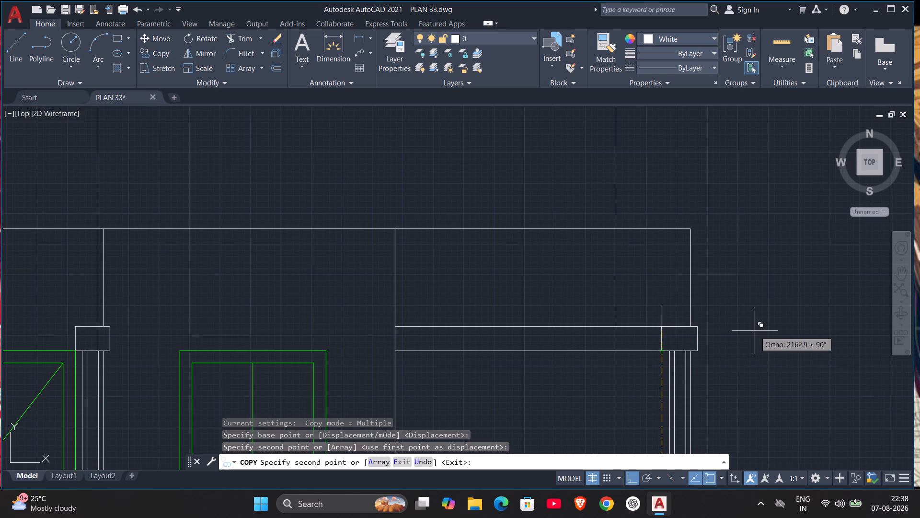
{"action": "key", "text": "Escape"}
Trim away both upper band lines between the right end column's cap and the vertical line beside the right window.
{"action": "scroll", "coordinate": [745, 342], "scroll_direction": "down", "scroll_amount": 1}
{"action": "middle_click_drag", "start_coordinate": [745, 343], "coordinate": [771, 213]}
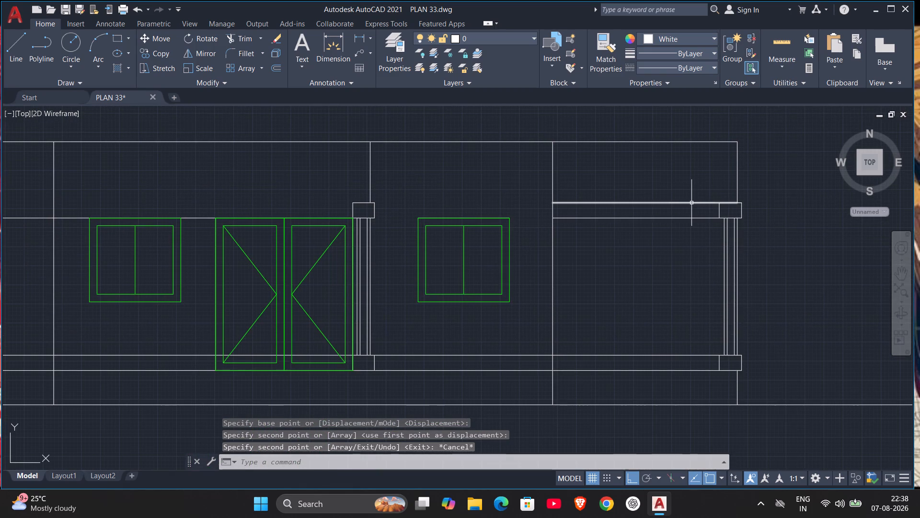
{"action": "type", "text": "TR"}
{"action": "key", "text": "Return"}
{"action": "left_click_drag", "start_coordinate": [667, 191], "coordinate": [646, 267]}
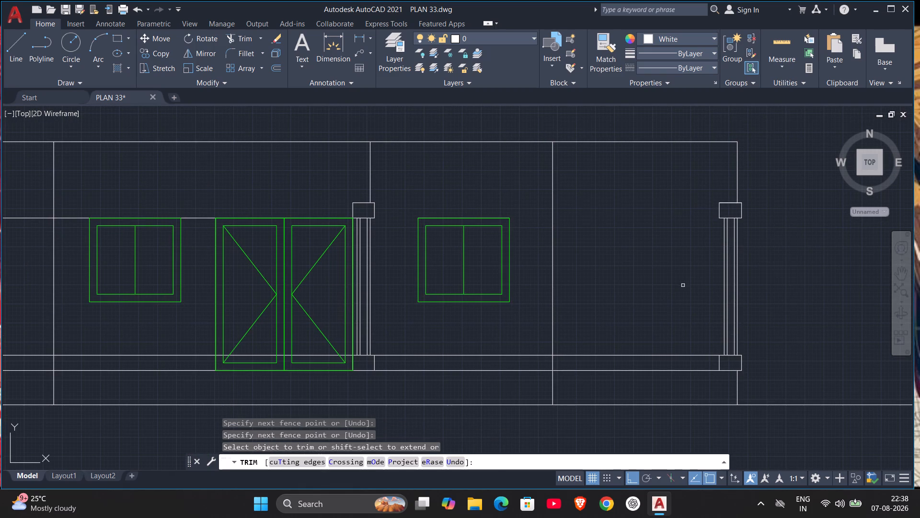
{"action": "scroll", "coordinate": [808, 233], "scroll_direction": "down", "scroll_amount": 1}
{"action": "key", "text": "Escape"}
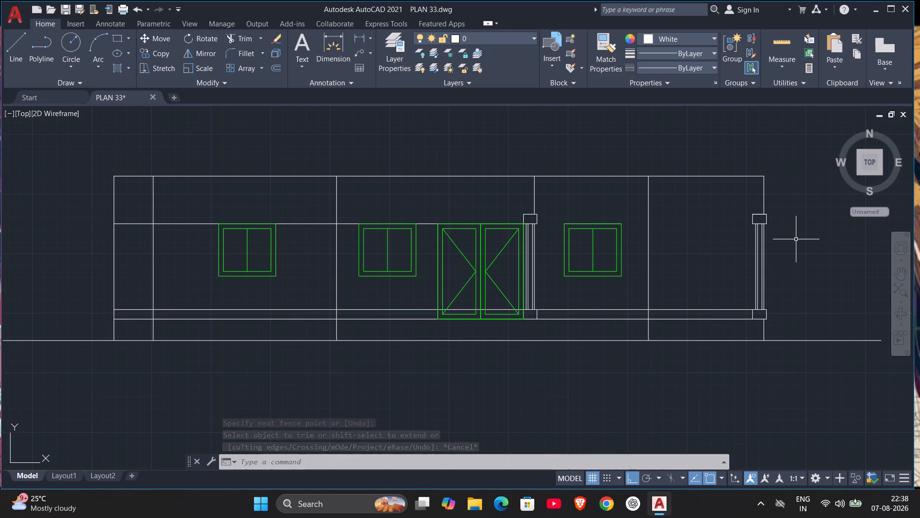
{"action": "scroll", "coordinate": [648, 311], "scroll_direction": "down", "scroll_amount": 2}
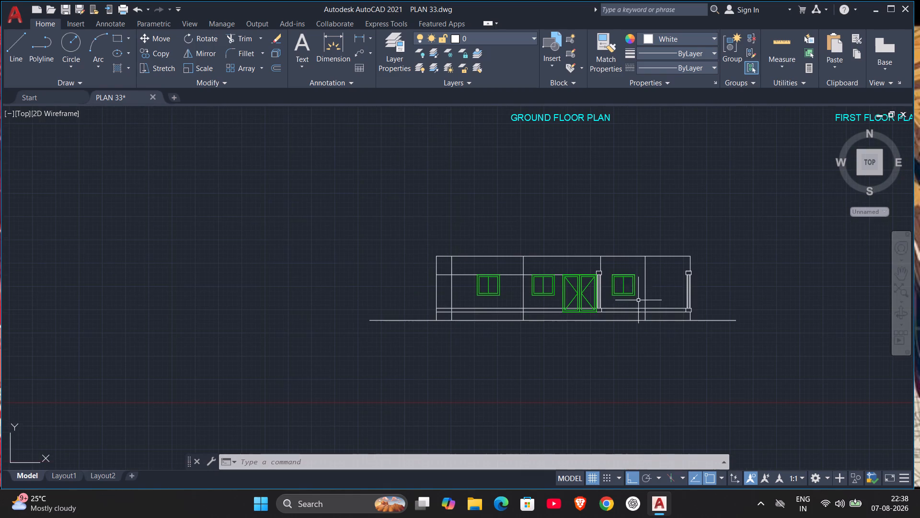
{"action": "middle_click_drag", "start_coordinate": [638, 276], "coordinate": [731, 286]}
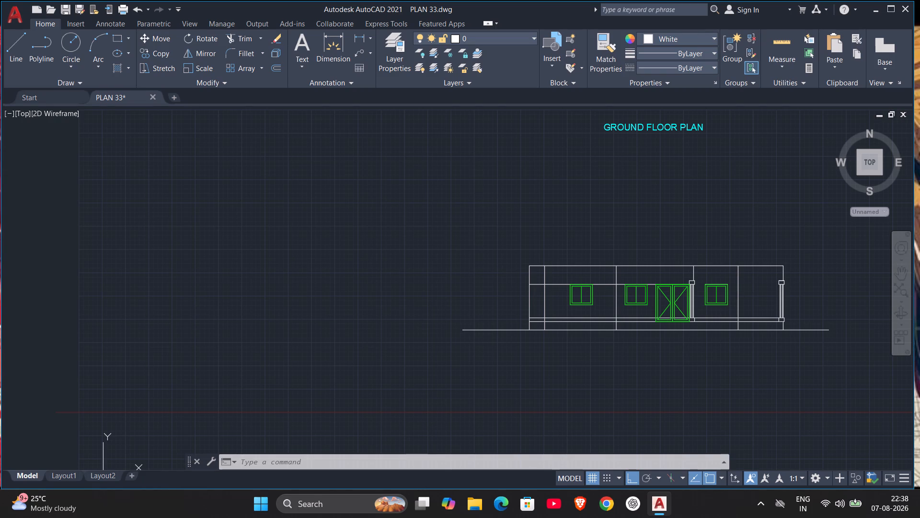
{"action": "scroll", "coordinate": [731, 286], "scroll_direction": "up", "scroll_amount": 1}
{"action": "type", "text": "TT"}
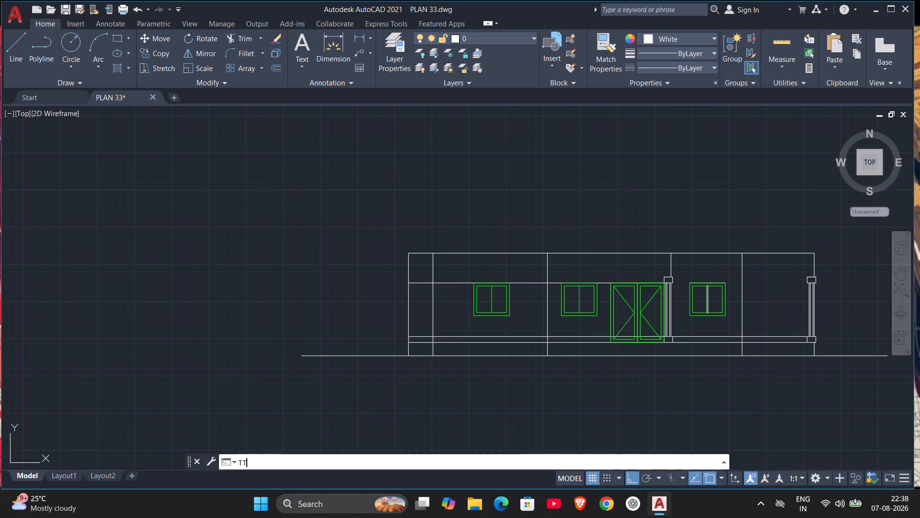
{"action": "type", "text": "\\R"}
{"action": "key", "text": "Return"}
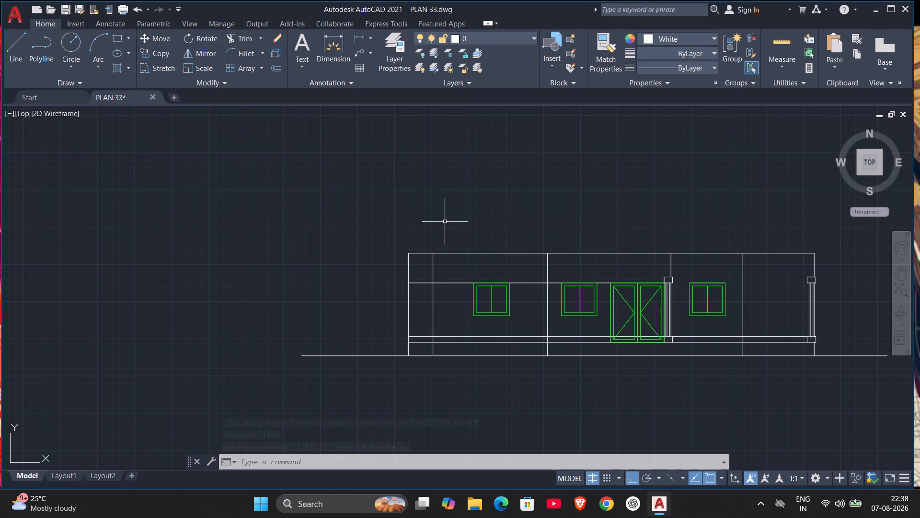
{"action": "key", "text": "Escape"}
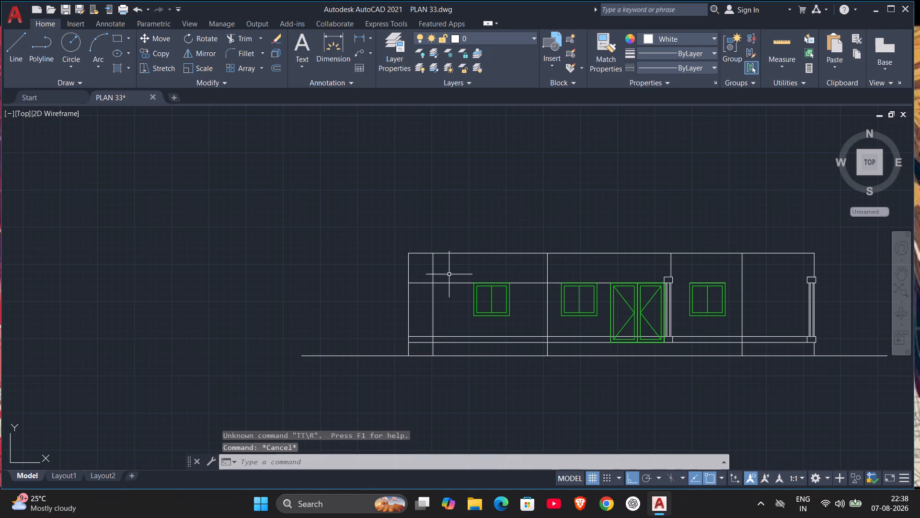
Erase the horizontal line at window-head level running from the left end wall to the column beside the door.
{"action": "left_click", "coordinate": [444, 283]}
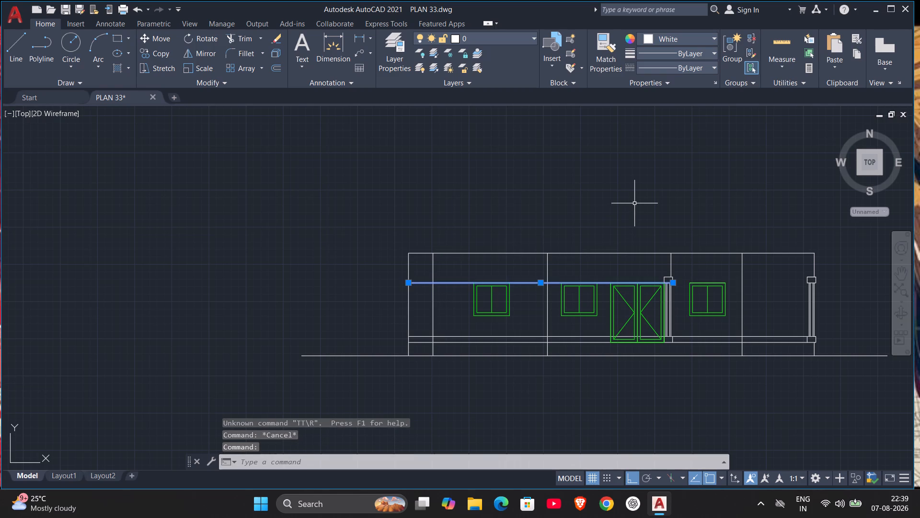
{"action": "key", "text": "Delete"}
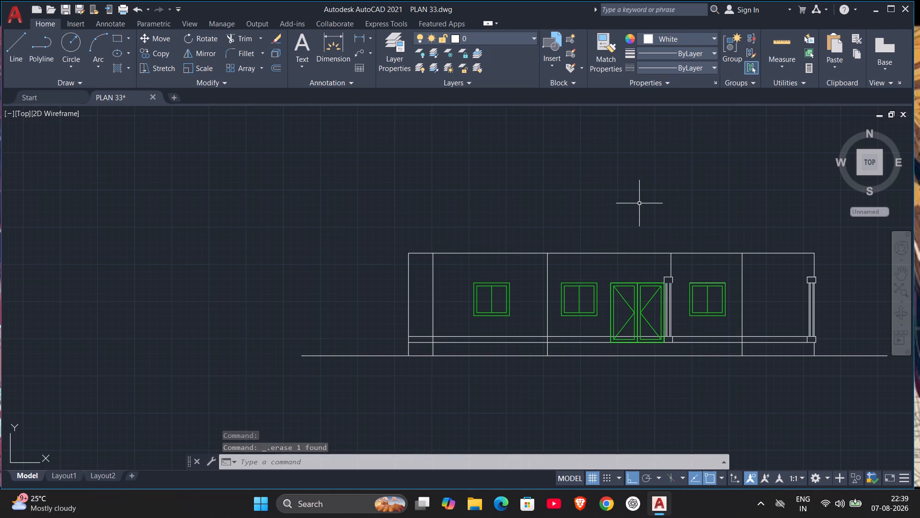
Examine the ground floor and first floor plans above the elevation for reference.
{"action": "scroll", "coordinate": [648, 201], "scroll_direction": "down", "scroll_amount": 2}
{"action": "middle_click_drag", "start_coordinate": [650, 196], "coordinate": [517, 347]}
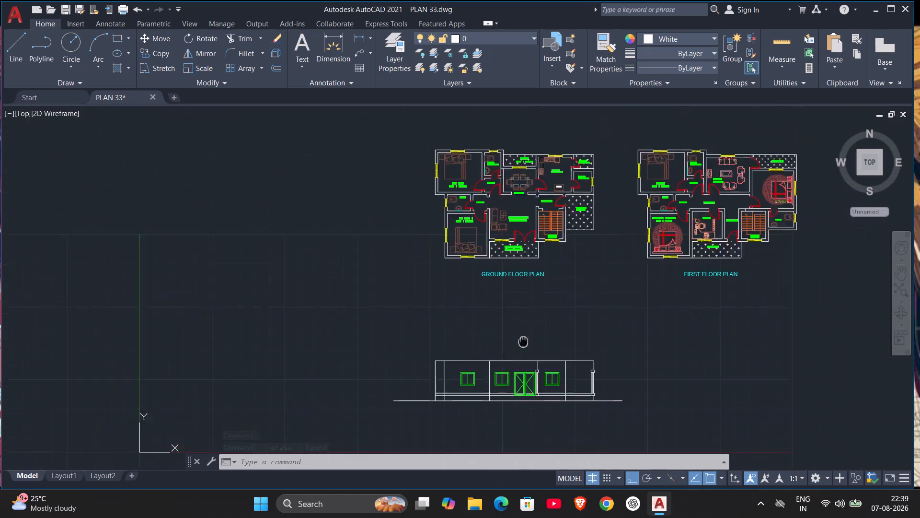
{"action": "middle_click_drag", "start_coordinate": [517, 347], "coordinate": [482, 375]}
{"action": "scroll", "coordinate": [499, 324], "scroll_direction": "up", "scroll_amount": 1}
{"action": "middle_click_drag", "start_coordinate": [499, 329], "coordinate": [468, 393]}
{"action": "middle_click_drag", "start_coordinate": [619, 385], "coordinate": [565, 388]}
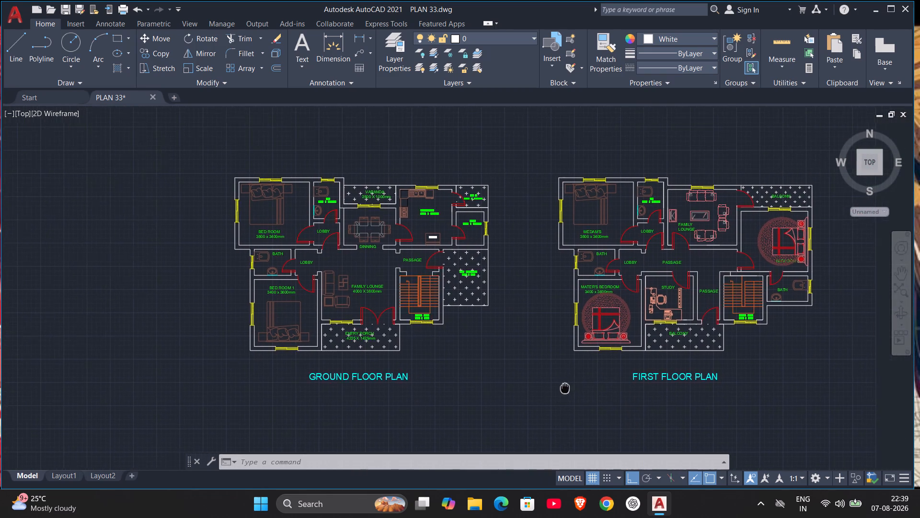
{"action": "middle_click_drag", "start_coordinate": [565, 388], "coordinate": [560, 386]}
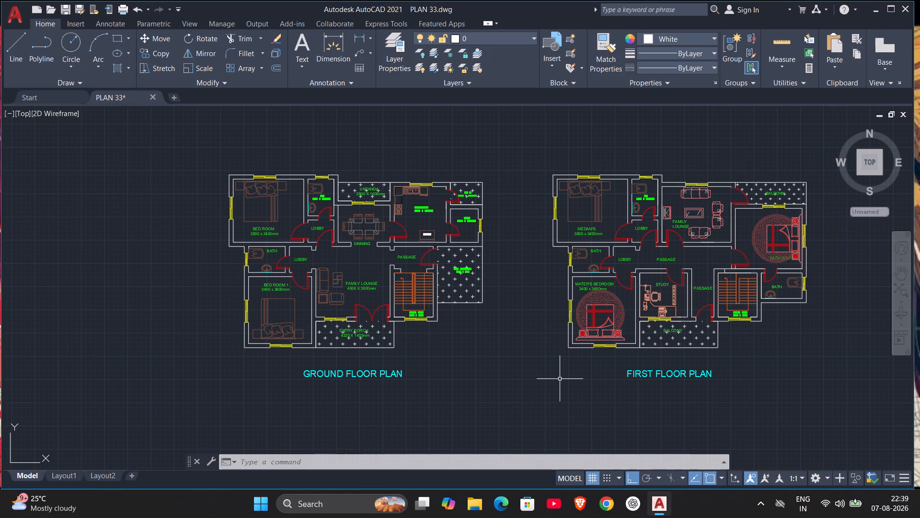
Offset the elevation's top horizontal line 600 downward.
{"action": "scroll", "coordinate": [539, 407], "scroll_direction": "up", "scroll_amount": 1}
{"action": "middle_click_drag", "start_coordinate": [539, 407], "coordinate": [594, 101]}
{"action": "middle_click_drag", "start_coordinate": [395, 298], "coordinate": [404, 297]}
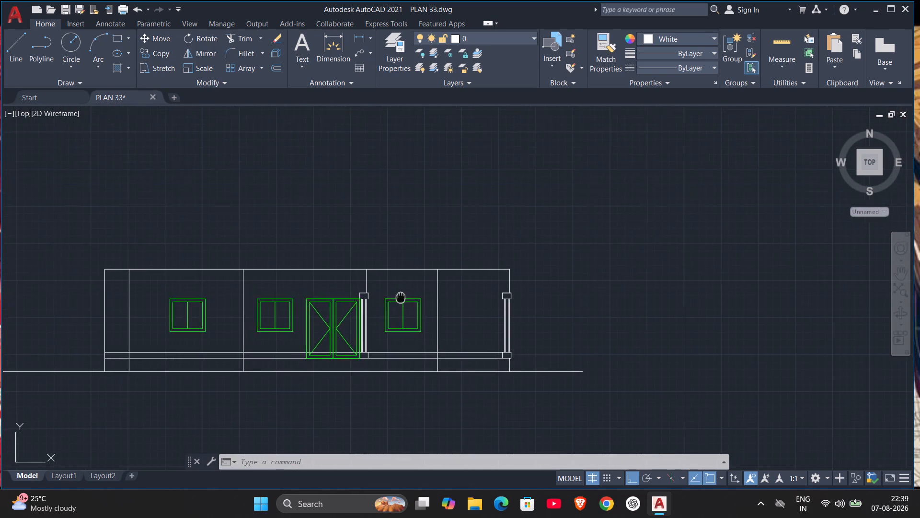
{"action": "middle_click_drag", "start_coordinate": [404, 297], "coordinate": [559, 352]}
{"action": "key", "text": "Escape"}
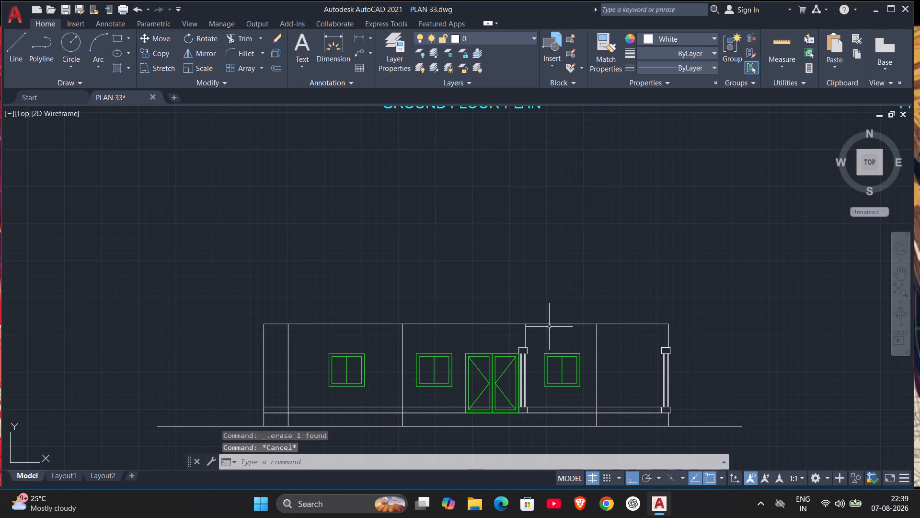
{"action": "key", "text": "o"}
{"action": "key", "text": "Return"}
{"action": "type", "text": "600"}
{"action": "key", "text": "Return"}
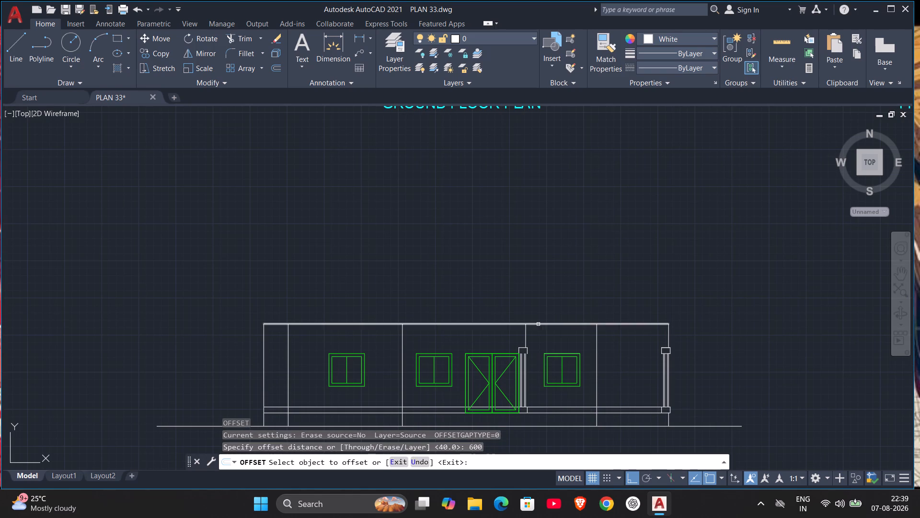
{"action": "left_click", "coordinate": [538, 324]}
{"action": "left_click", "coordinate": [535, 338]}
{"action": "middle_click_drag", "start_coordinate": [543, 337], "coordinate": [672, 310]}
{"action": "scroll", "coordinate": [543, 337], "scroll_direction": "up", "scroll_amount": 1}
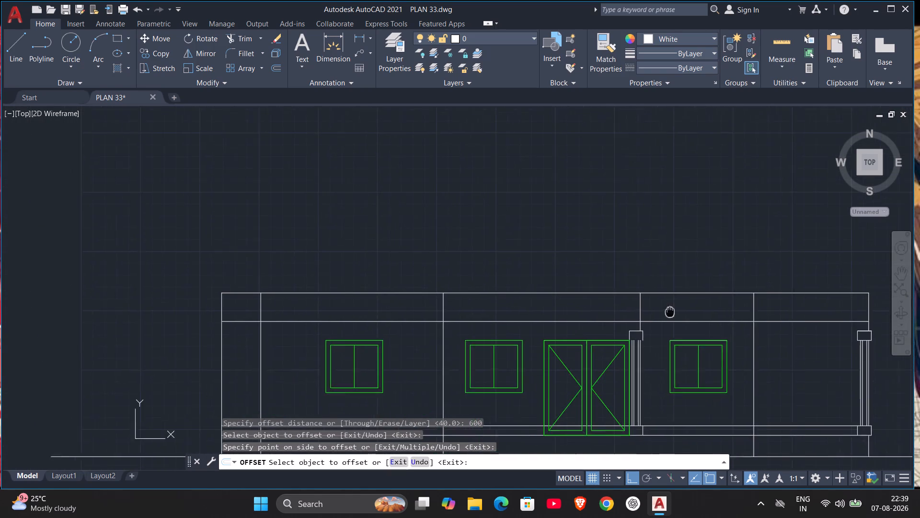
{"action": "middle_click_drag", "start_coordinate": [672, 310], "coordinate": [680, 304]}
{"action": "scroll", "coordinate": [663, 314], "scroll_direction": "up", "scroll_amount": 1}
{"action": "key", "text": "Escape"}
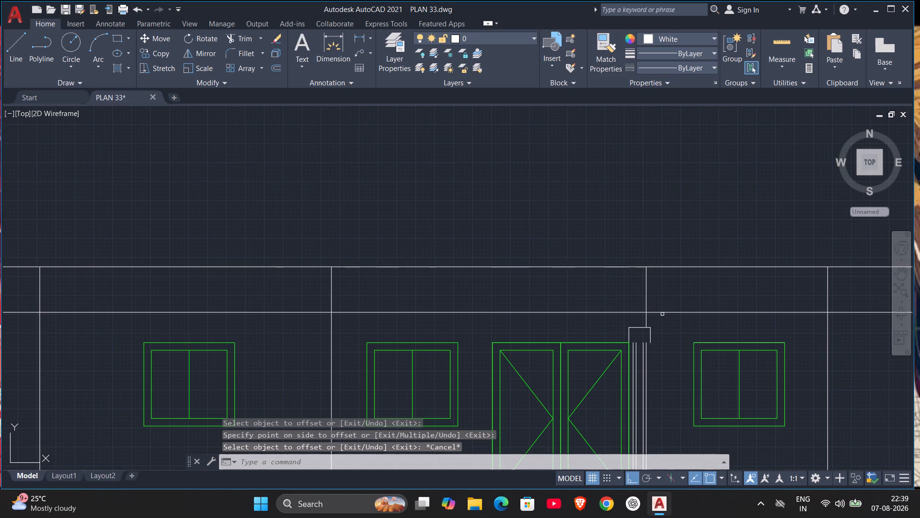
Draw a horizontal line across the bottom of the cap on the column beside the door to close it.
{"action": "scroll", "coordinate": [632, 350], "scroll_direction": "up", "scroll_amount": 3}
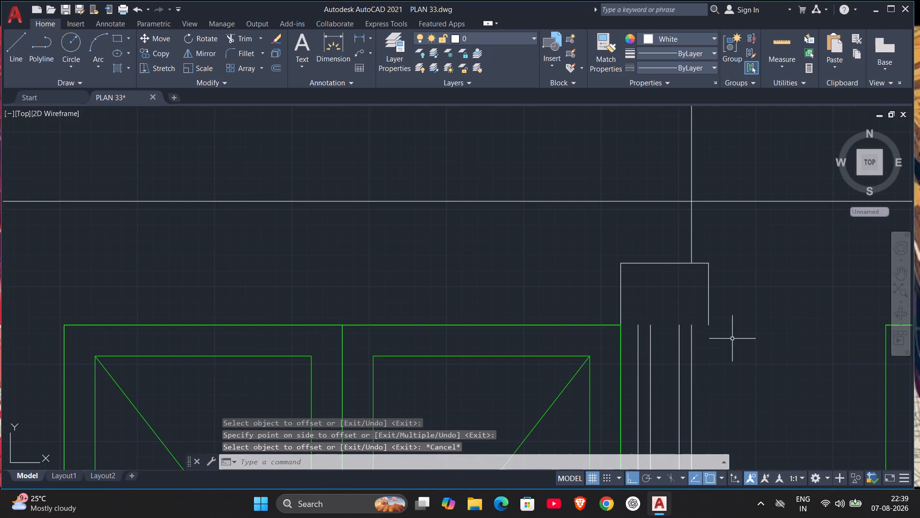
{"action": "key", "text": "l"}
{"action": "key", "text": "Return"}
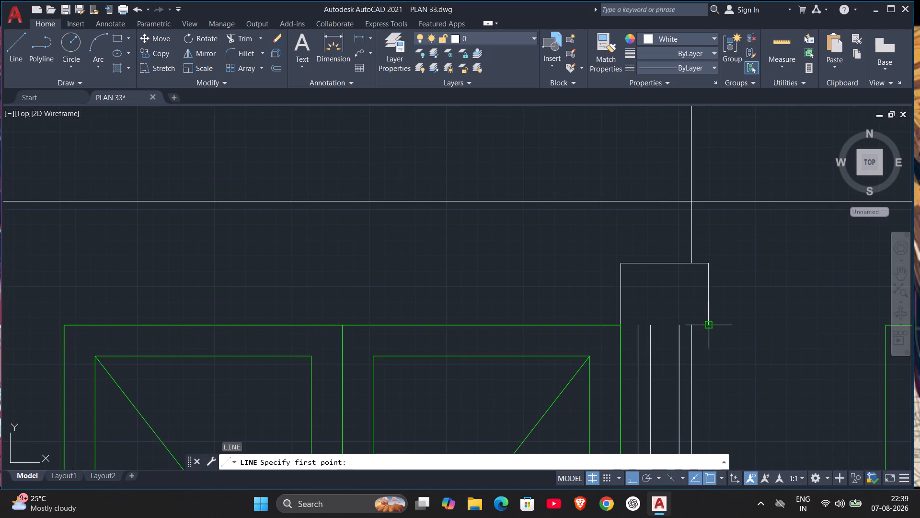
{"action": "left_click", "coordinate": [706, 323]}
{"action": "left_click", "coordinate": [619, 325]}
{"action": "key", "text": "Escape"}
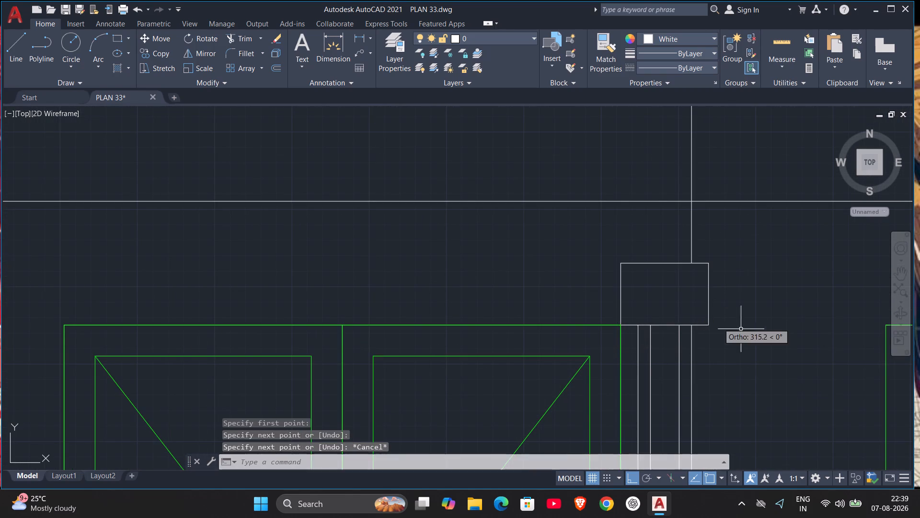
Draw a vertical line across the plinth along the door's outer edge to close the adjacent column's base block.
{"action": "scroll", "coordinate": [755, 332], "scroll_direction": "down", "scroll_amount": 2}
{"action": "middle_click_drag", "start_coordinate": [746, 347], "coordinate": [373, 216]}
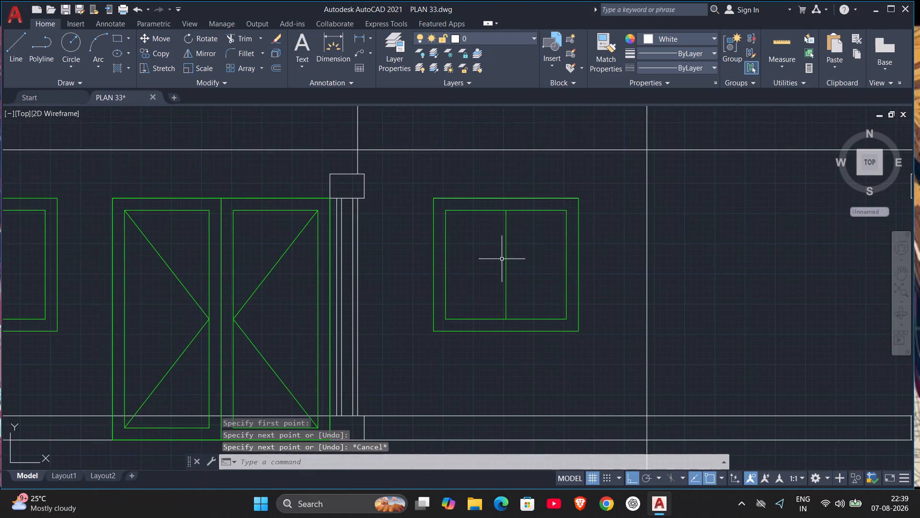
{"action": "scroll", "coordinate": [496, 267], "scroll_direction": "down", "scroll_amount": 1}
{"action": "scroll", "coordinate": [356, 360], "scroll_direction": "up", "scroll_amount": 4}
{"action": "middle_click_drag", "start_coordinate": [504, 411], "coordinate": [507, 400]}
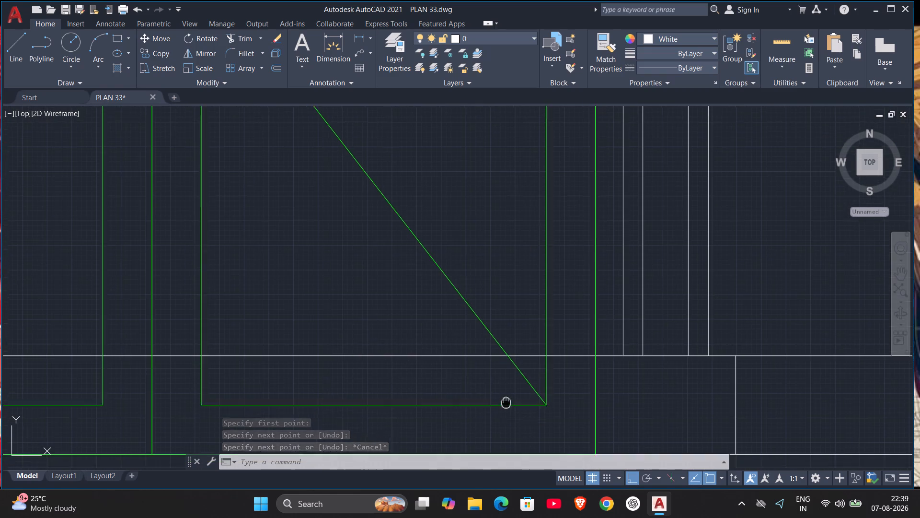
{"action": "middle_click_drag", "start_coordinate": [507, 400], "coordinate": [417, 328]}
{"action": "key", "text": "l"}
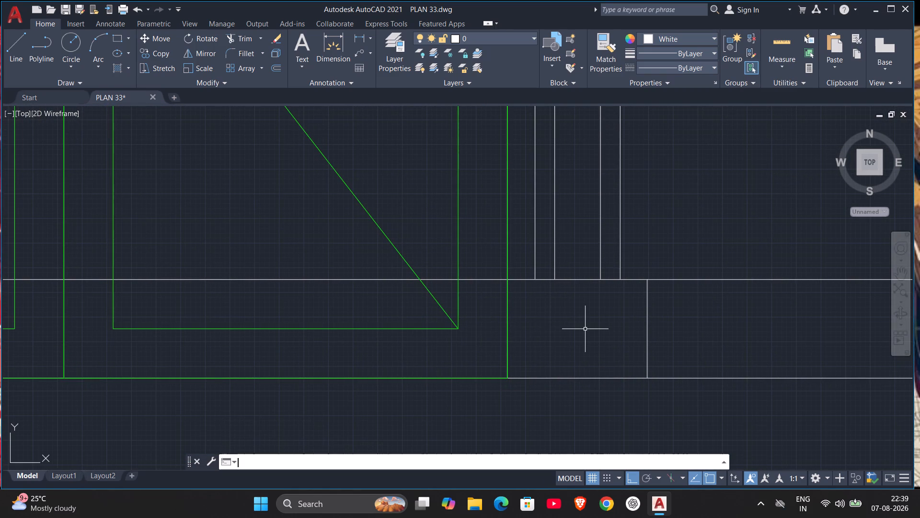
{"action": "key", "text": "Return"}
{"action": "left_click", "coordinate": [506, 280]}
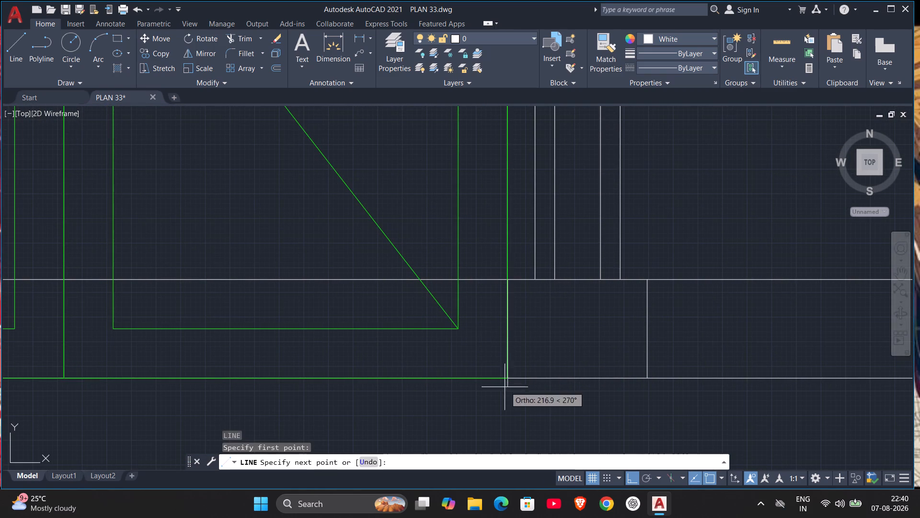
{"action": "left_click", "coordinate": [507, 374]}
{"action": "key", "text": "Escape"}
Fillet the new horizontal line with the vertical wall line left of the middle window, using a radius of 200.
{"action": "scroll", "coordinate": [574, 352], "scroll_direction": "down", "scroll_amount": 3}
{"action": "middle_click_drag", "start_coordinate": [577, 344], "coordinate": [430, 437]}
{"action": "middle_click_drag", "start_coordinate": [779, 318], "coordinate": [275, 262]}
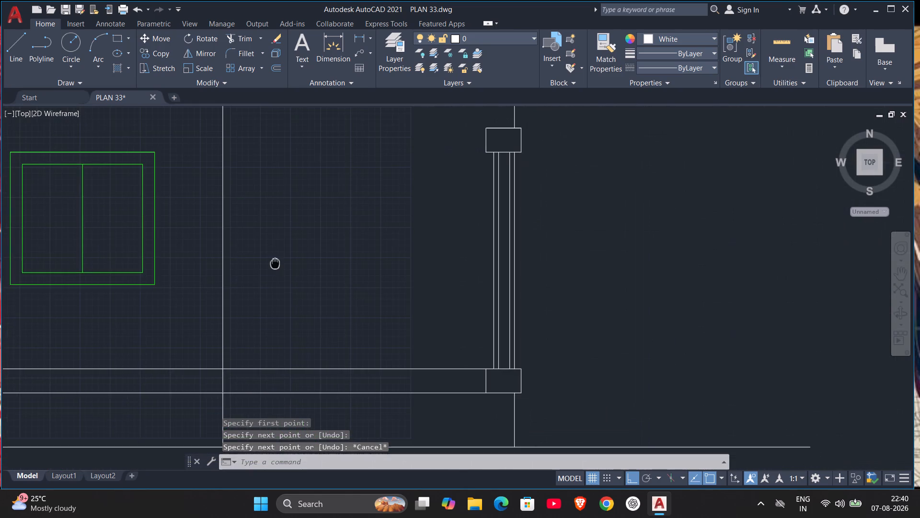
{"action": "middle_click_drag", "start_coordinate": [275, 262], "coordinate": [741, 303]}
{"action": "scroll", "coordinate": [741, 303], "scroll_direction": "down", "scroll_amount": 1}
{"action": "middle_click_drag", "start_coordinate": [573, 246], "coordinate": [740, 305]}
{"action": "key", "text": "Escape"}
{"action": "key", "text": "f"}
{"action": "key", "text": "Return"}
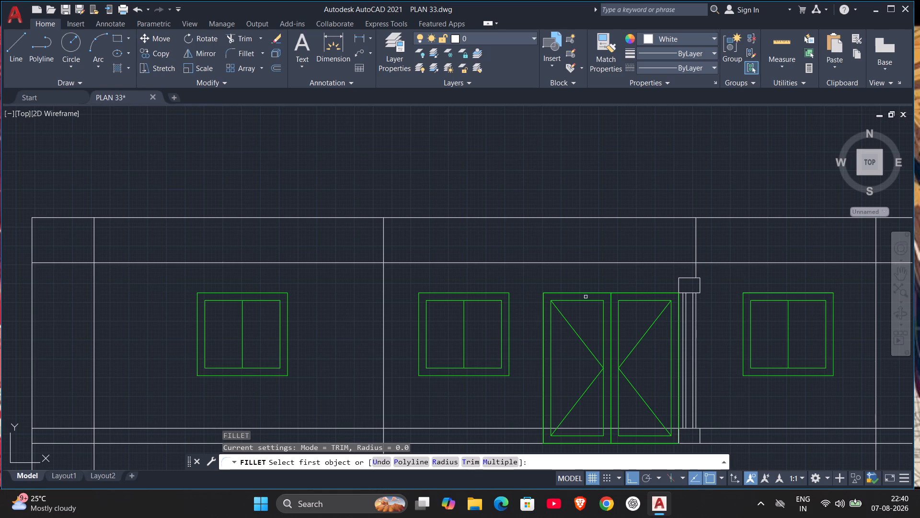
{"action": "key", "text": "r"}
{"action": "key", "text": "Return"}
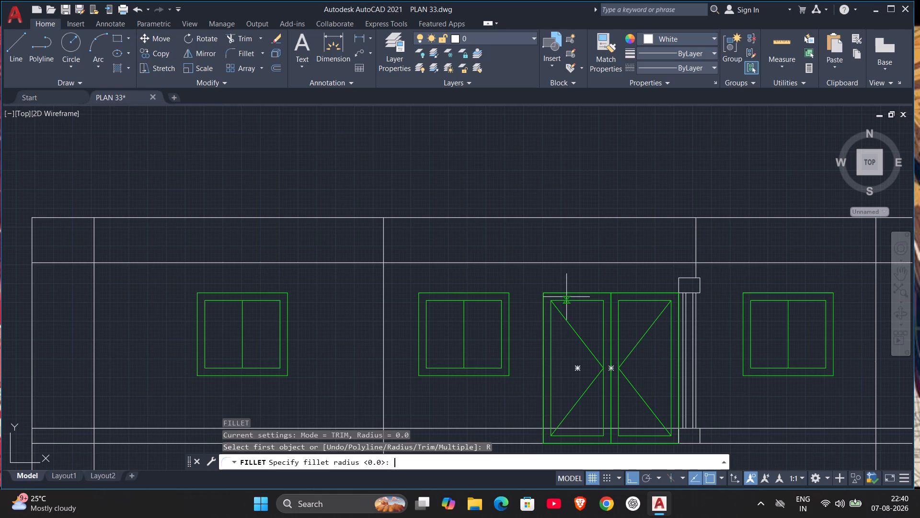
{"action": "key", "text": "2"}
{"action": "type", "text": "00"}
{"action": "key", "text": "Return"}
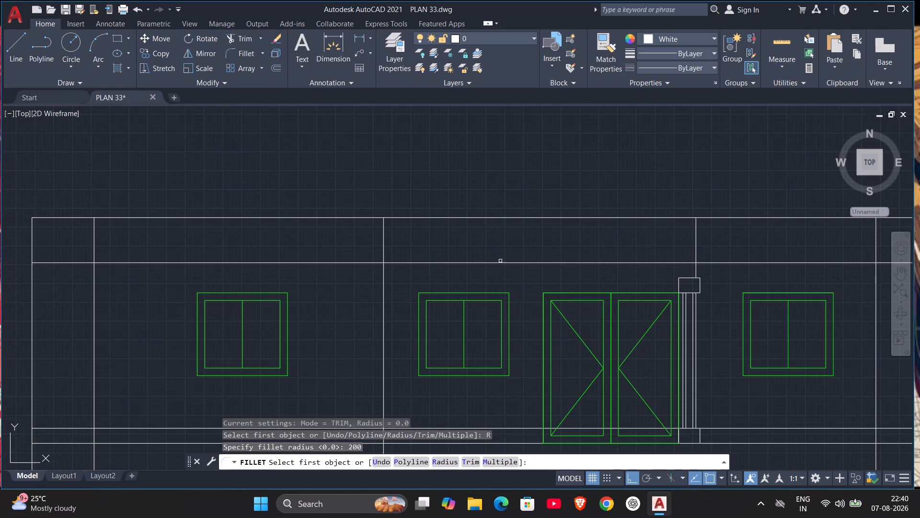
{"action": "left_click", "coordinate": [414, 262]}
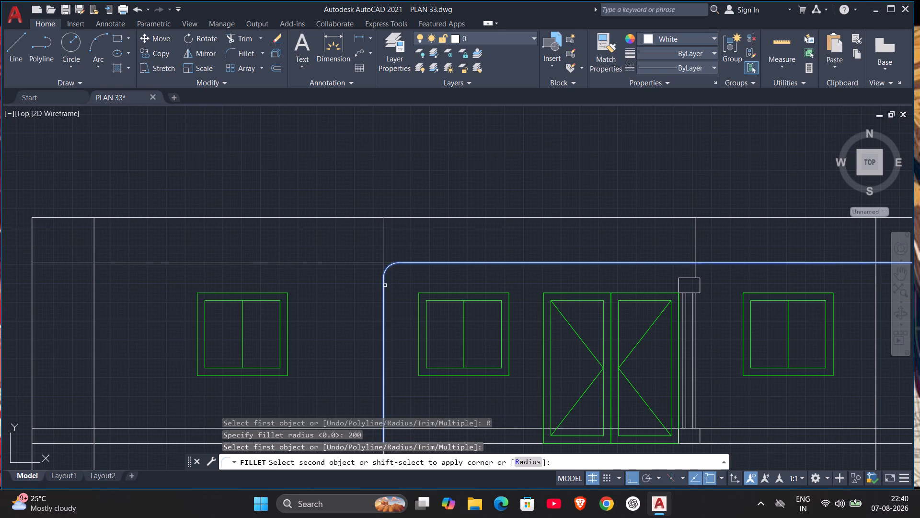
{"action": "left_click", "coordinate": [384, 286]}
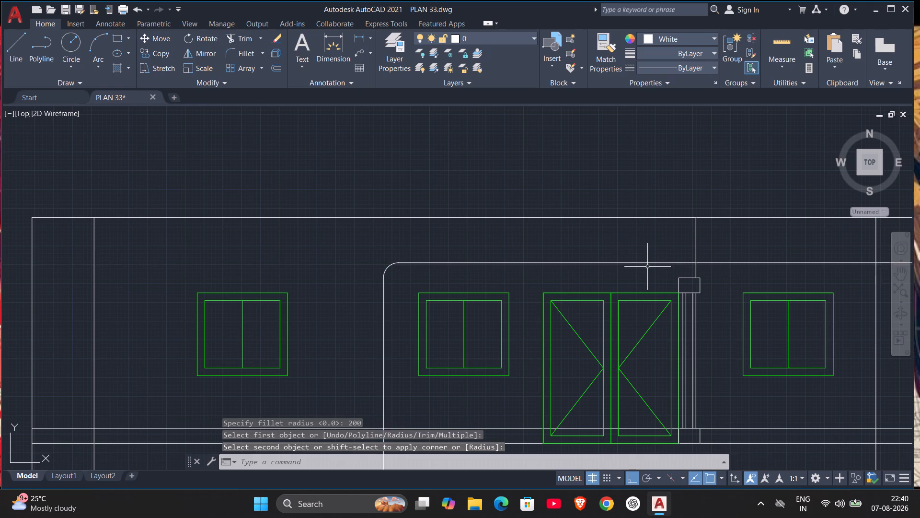
Fillet the horizontal line's other end with the door-side column's leftmost vertical line at the same 200 radius.
{"action": "key", "text": "space"}
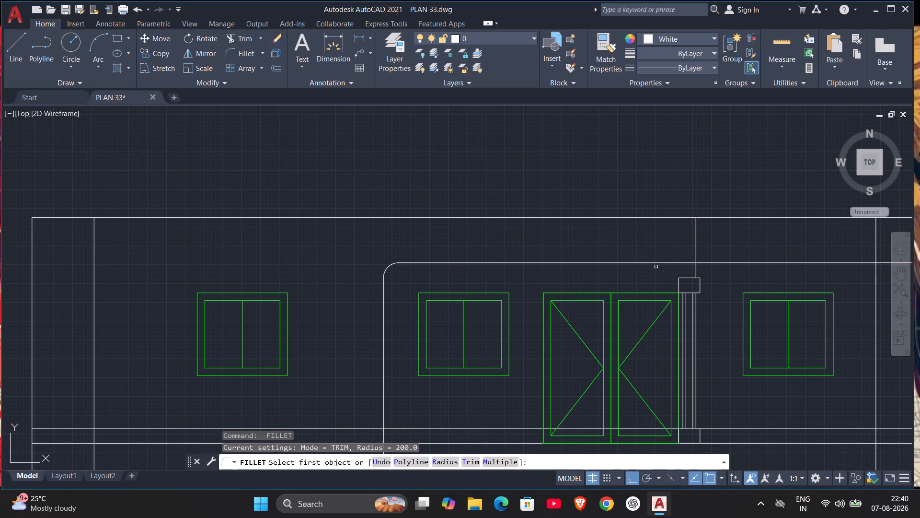
{"action": "left_click", "coordinate": [658, 263]}
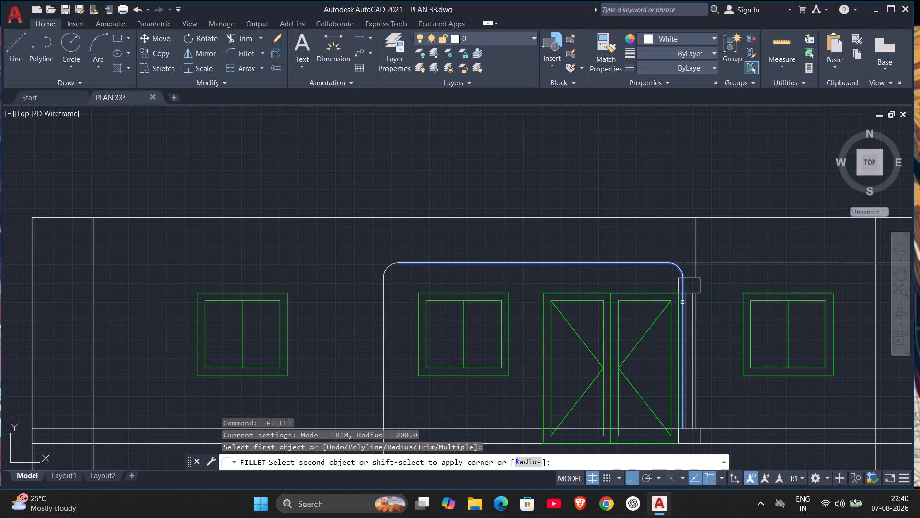
{"action": "left_click", "coordinate": [682, 302]}
{"action": "scroll", "coordinate": [718, 272], "scroll_direction": "up", "scroll_amount": 2}
{"action": "key", "text": "Escape"}
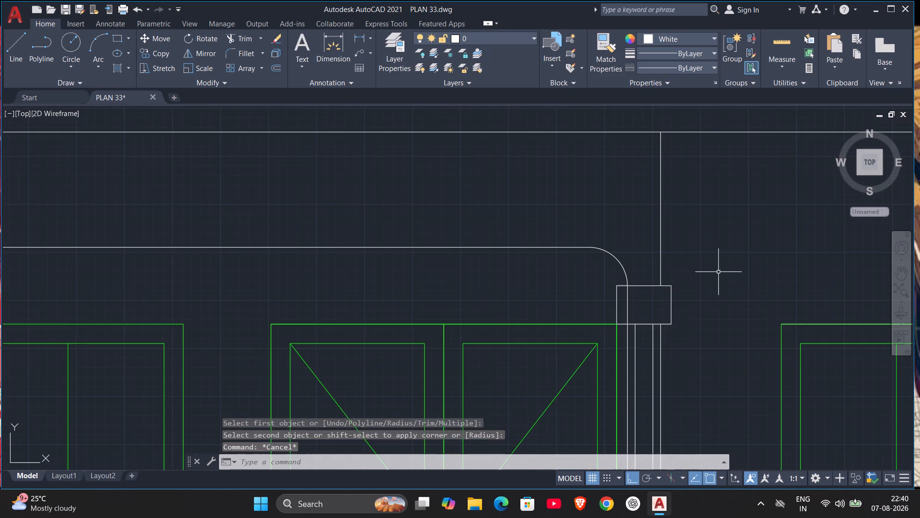
Trim the part of the filleted column line that passes through the cap beside the door.
{"action": "type", "text": "TR"}
{"action": "key", "text": "Return"}
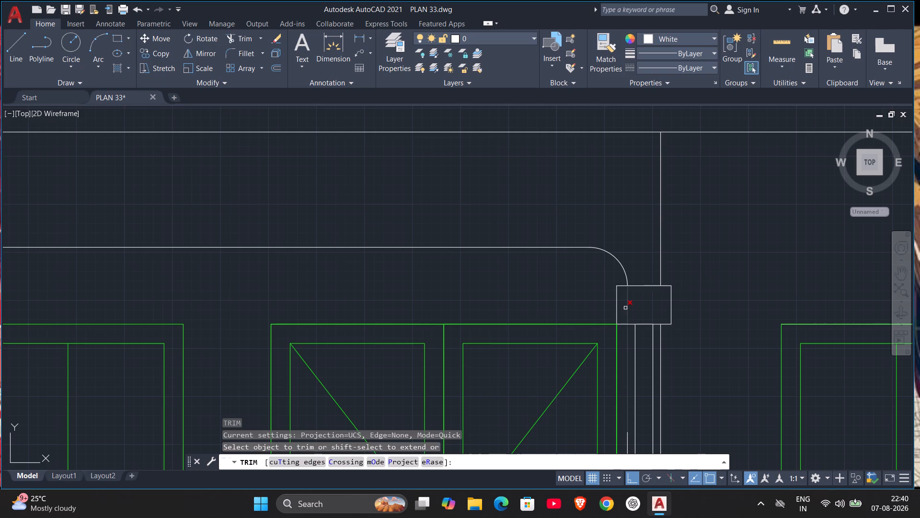
{"action": "left_click", "coordinate": [626, 309]}
{"action": "scroll", "coordinate": [698, 287], "scroll_direction": "down", "scroll_amount": 2}
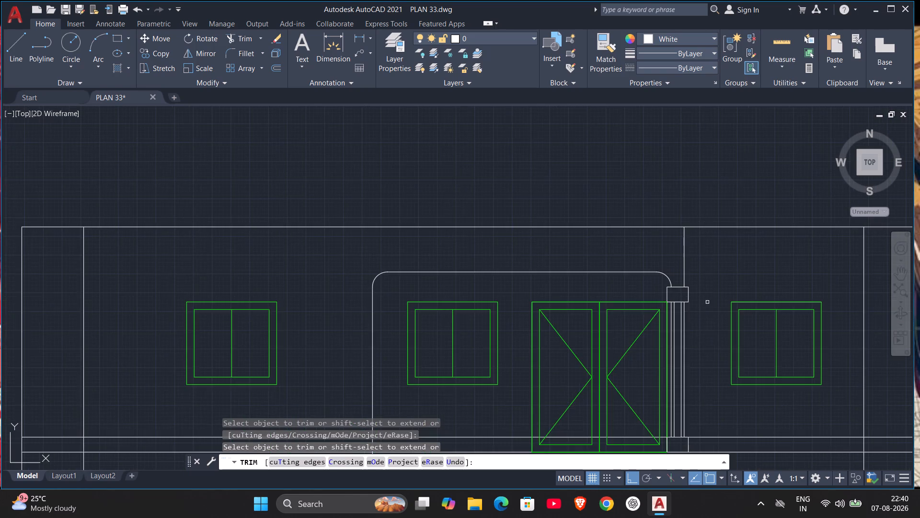
Compare the front elevation with the entry porch and car parking areas of the ground floor plan.
{"action": "scroll", "coordinate": [707, 322], "scroll_direction": "down", "scroll_amount": 1}
{"action": "middle_click_drag", "start_coordinate": [707, 322], "coordinate": [576, 274]}
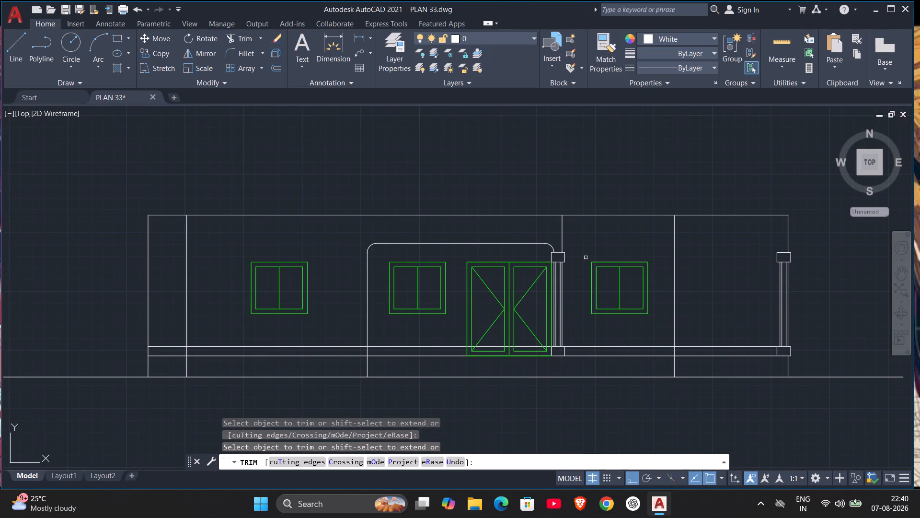
{"action": "middle_click_drag", "start_coordinate": [611, 188], "coordinate": [612, 452]}
{"action": "scroll", "coordinate": [612, 452], "scroll_direction": "down", "scroll_amount": 3}
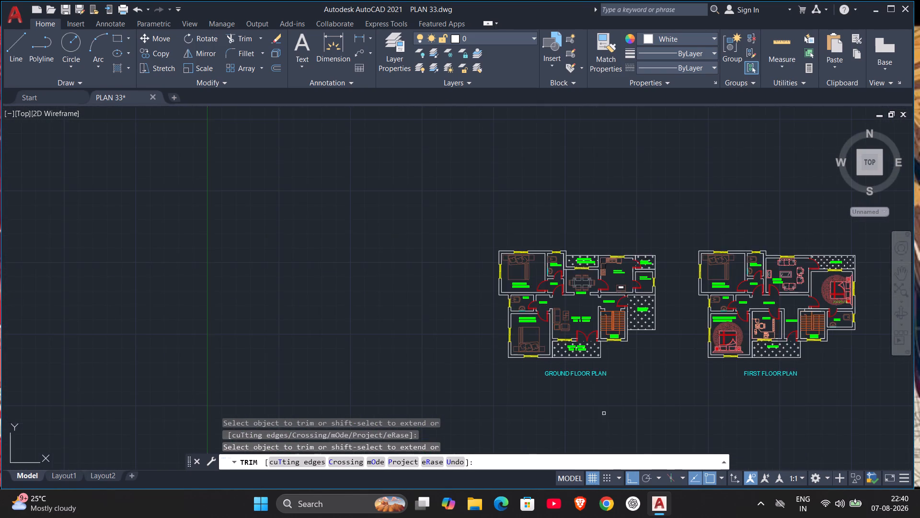
{"action": "scroll", "coordinate": [606, 404], "scroll_direction": "up", "scroll_amount": 2}
{"action": "middle_click_drag", "start_coordinate": [604, 400], "coordinate": [534, 437]}
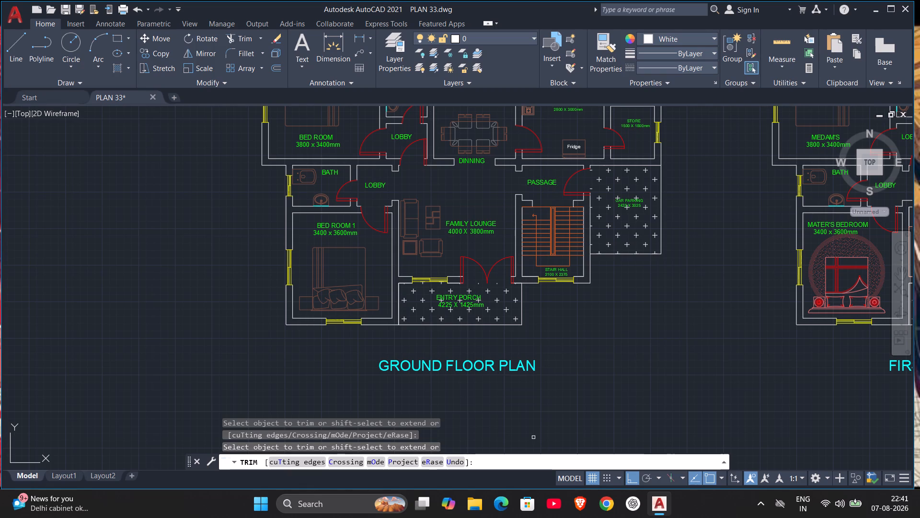
{"action": "middle_click_drag", "start_coordinate": [537, 424], "coordinate": [553, 279]}
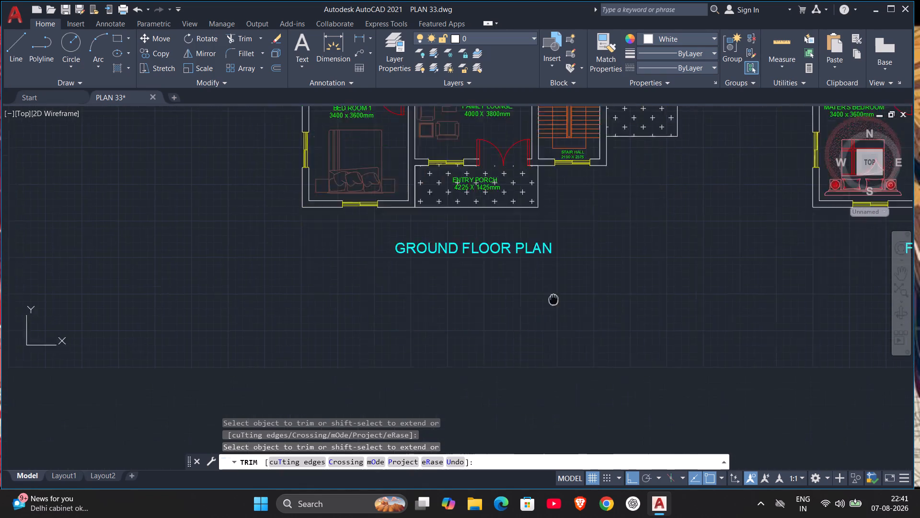
{"action": "middle_click_drag", "start_coordinate": [553, 279], "coordinate": [567, 137]}
{"action": "key", "text": "Escape"}
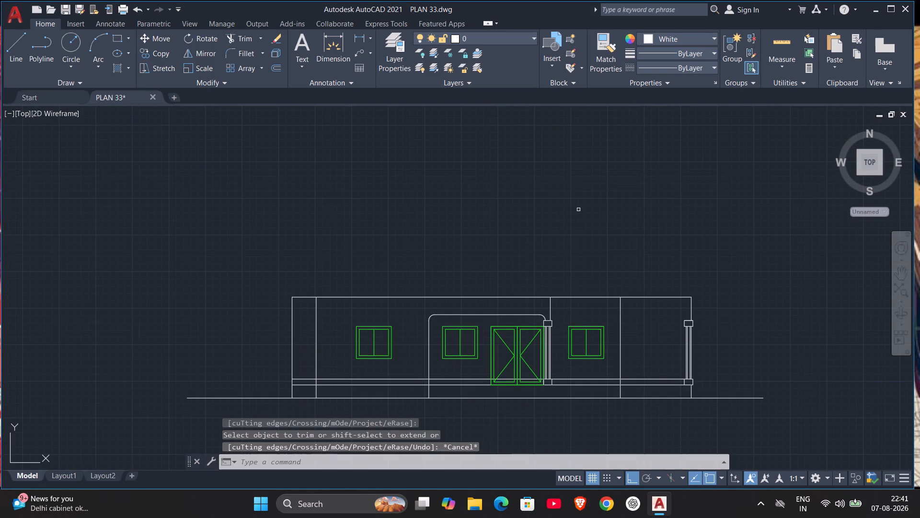
{"action": "key", "text": "Escape"}
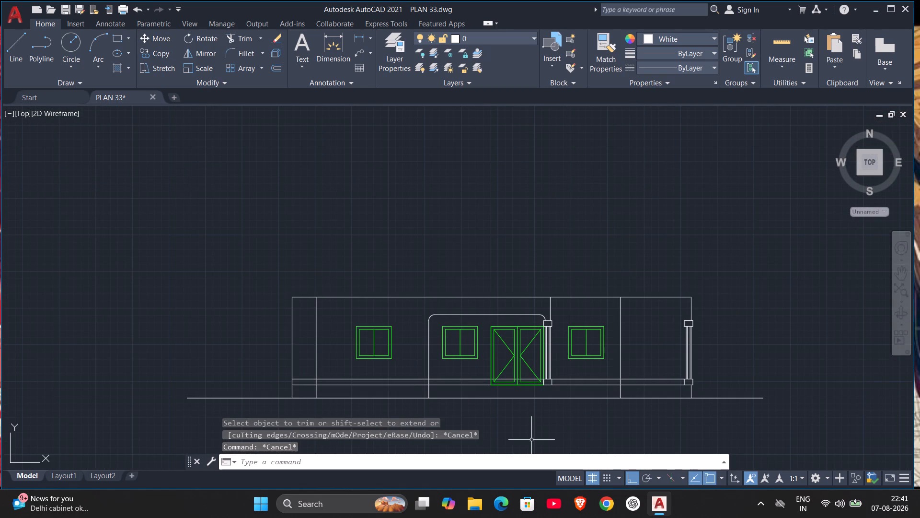
Offset the elevation's top horizontal line downward by 600.
{"action": "key", "text": "o"}
{"action": "key", "text": "Return"}
{"action": "key", "text": "6"}
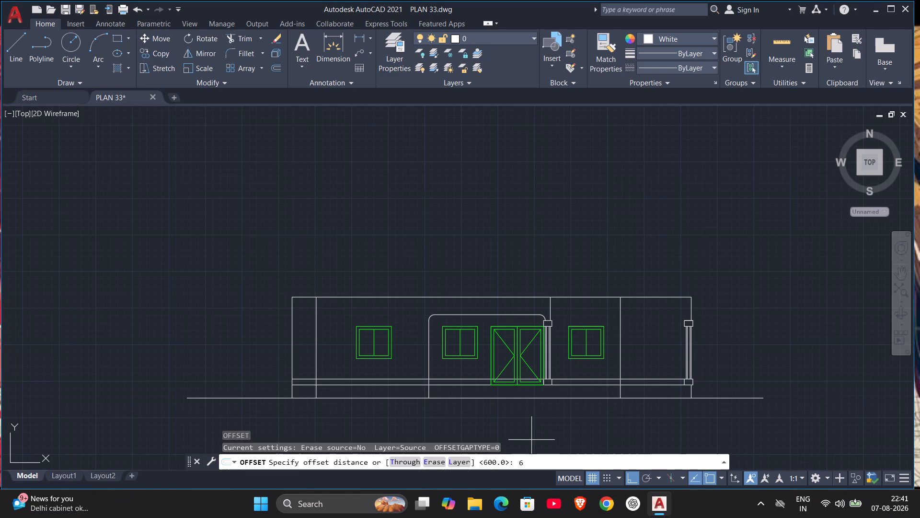
{"action": "type", "text": "00"}
{"action": "key", "text": "Return"}
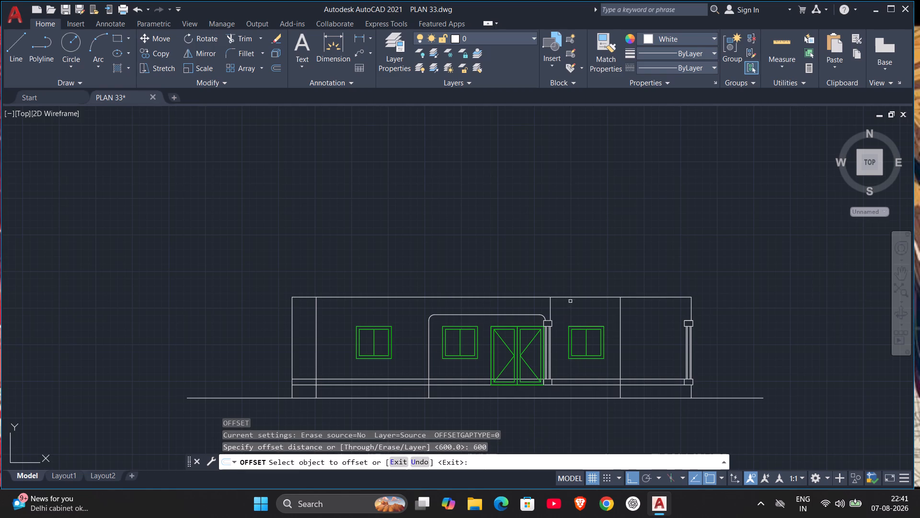
{"action": "left_click", "coordinate": [571, 297]}
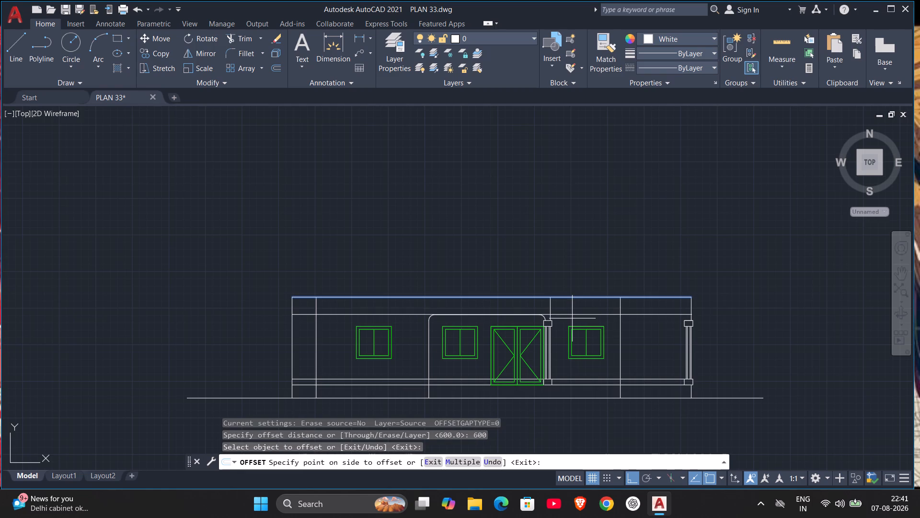
{"action": "left_click", "coordinate": [572, 318]}
{"action": "scroll", "coordinate": [625, 303], "scroll_direction": "up", "scroll_amount": 2}
{"action": "key", "text": "Escape"}
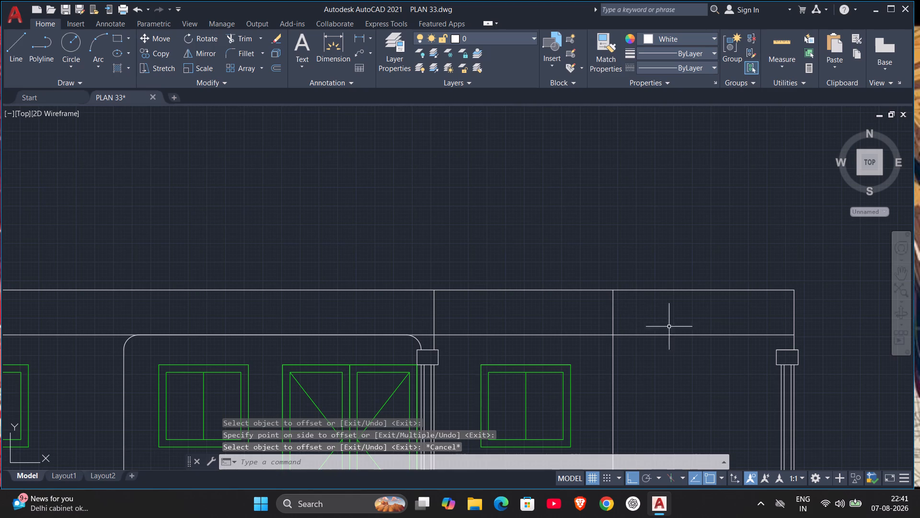
Fillet the offset line with the vertical wall line right of the rightmost window, using a radius of 200.
{"action": "middle_click_drag", "start_coordinate": [678, 358], "coordinate": [635, 343]}
{"action": "scroll", "coordinate": [676, 358], "scroll_direction": "down", "scroll_amount": 1}
{"action": "key", "text": "f"}
{"action": "key", "text": "Return"}
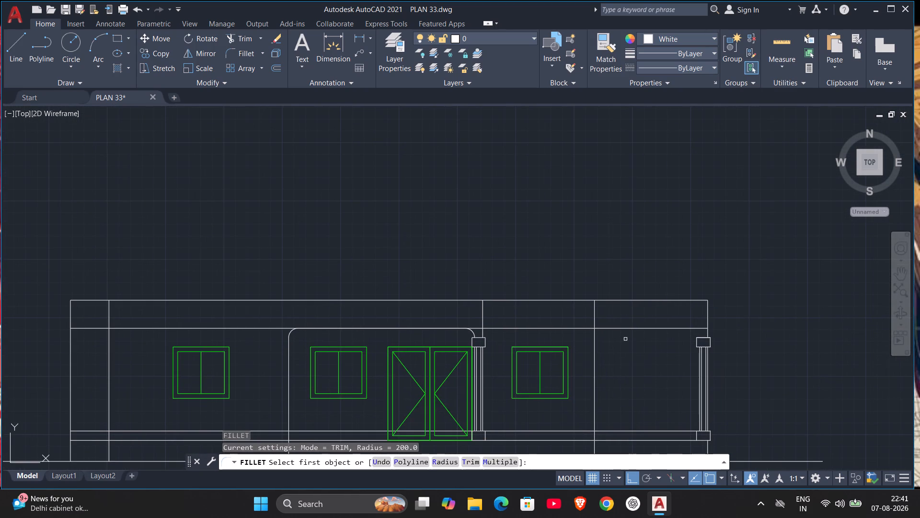
{"action": "key", "text": "r"}
{"action": "key", "text": "Return"}
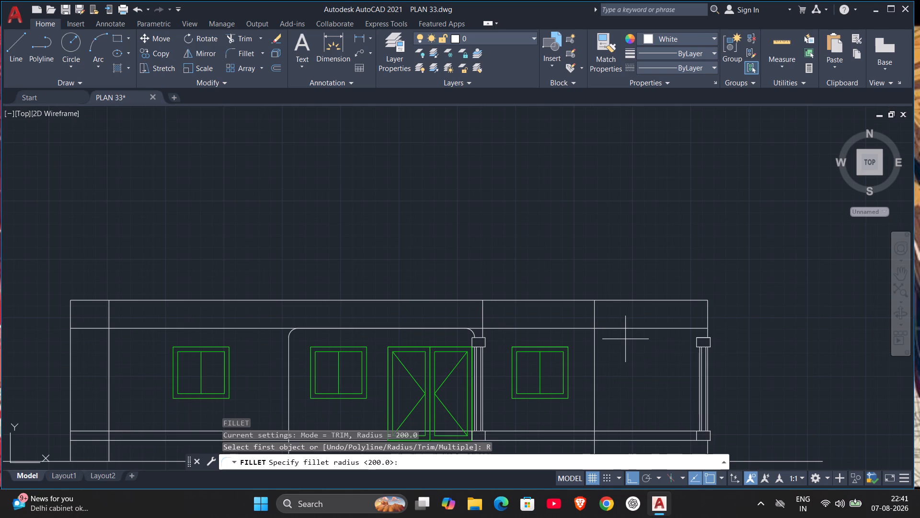
{"action": "key", "text": "2"}
{"action": "type", "text": "00"}
{"action": "key", "text": "Return"}
{"action": "left_click", "coordinate": [613, 328]}
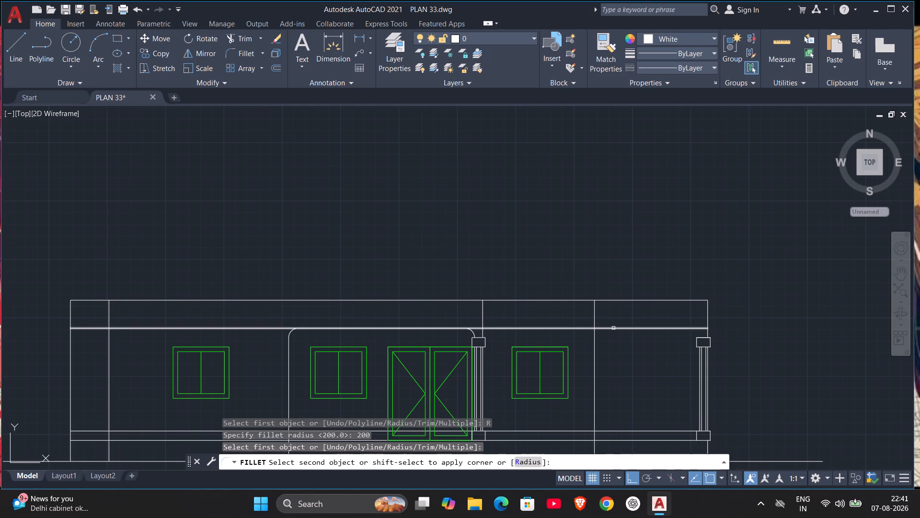
{"action": "left_click", "coordinate": [594, 347]}
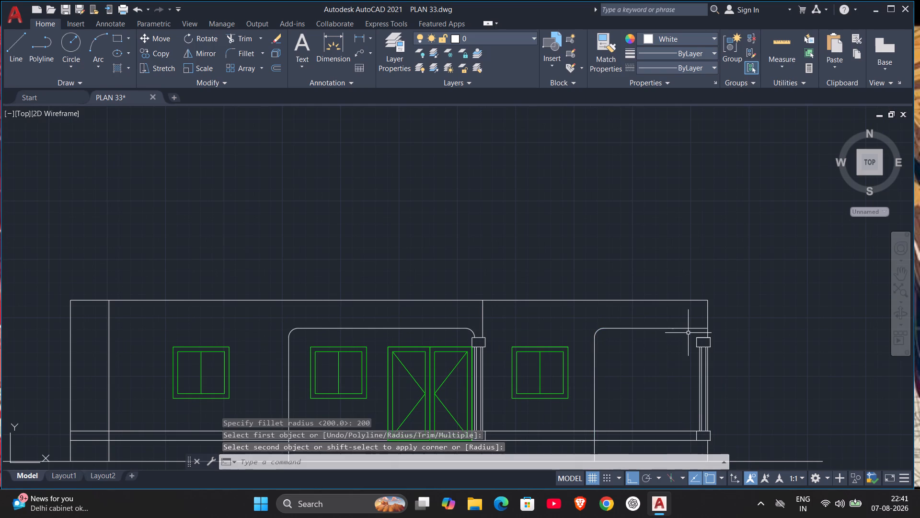
Fillet the offset line's other end with the far-right column's leftmost vertical line at the same 200 radius.
{"action": "scroll", "coordinate": [692, 330], "scroll_direction": "up", "scroll_amount": 2}
{"action": "key", "text": "space"}
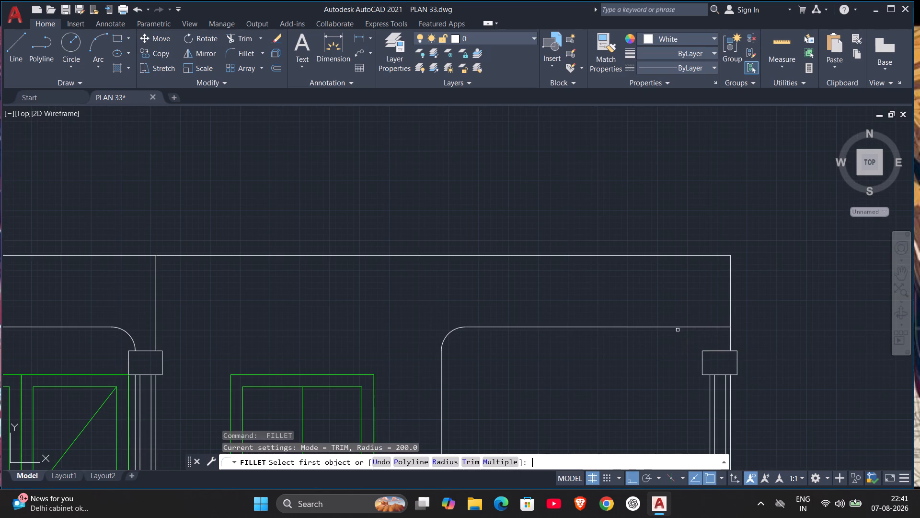
{"action": "left_click", "coordinate": [685, 328]}
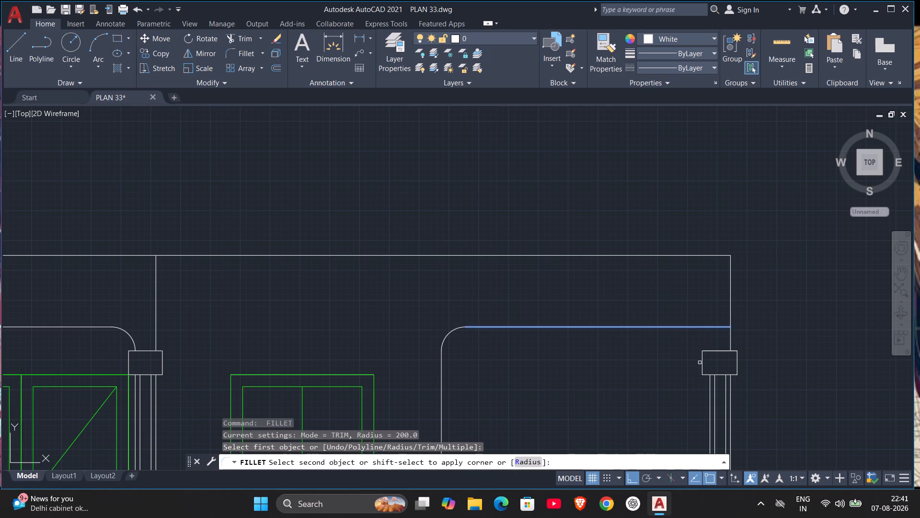
{"action": "left_click", "coordinate": [709, 386]}
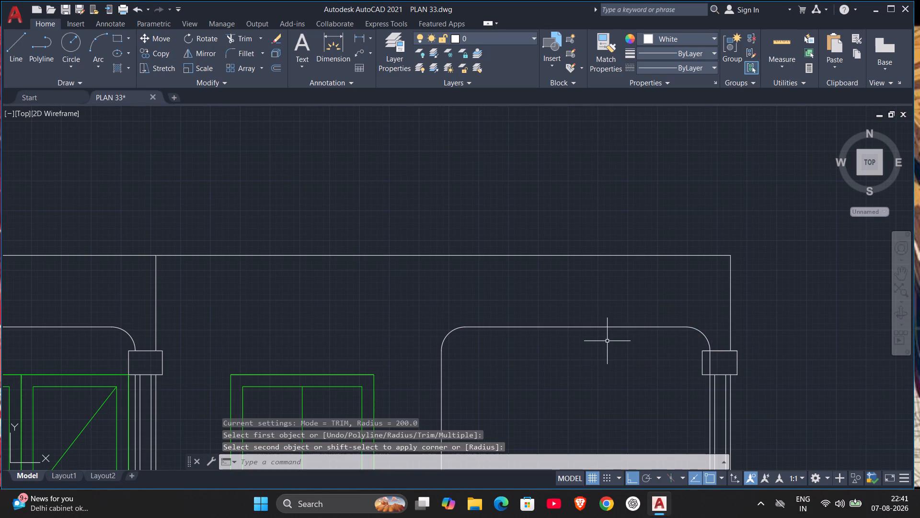
{"action": "key", "text": "Escape"}
Trim the part of the filleted column line that passes through the far-right column's cap.
{"action": "type", "text": "TR"}
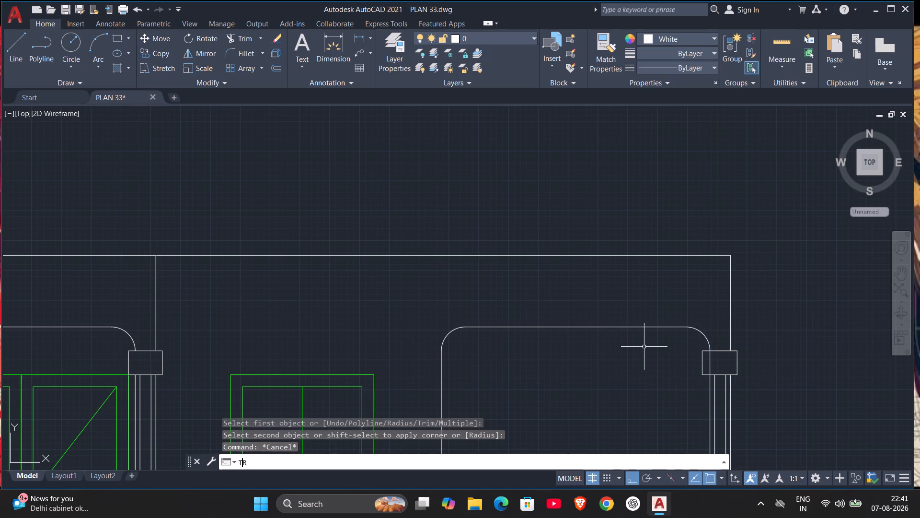
{"action": "key", "text": "Return"}
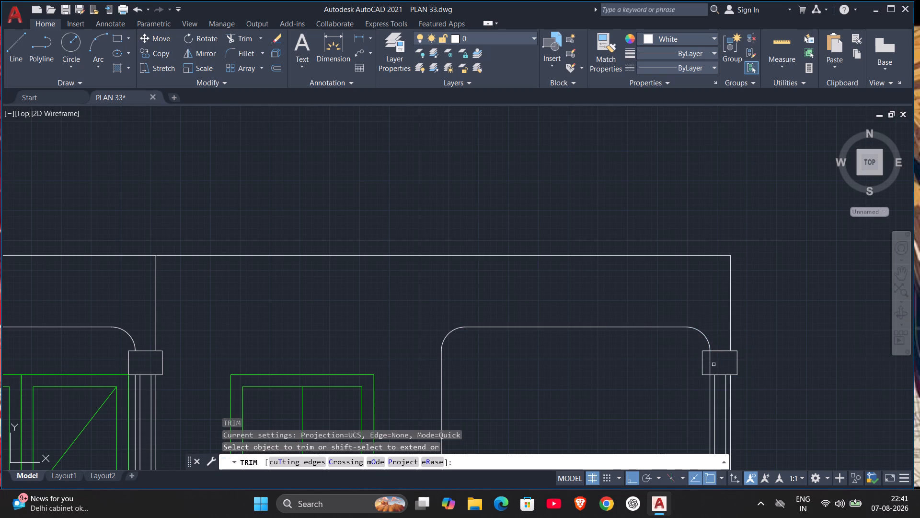
{"action": "left_click", "coordinate": [711, 365]}
{"action": "scroll", "coordinate": [765, 323], "scroll_direction": "down", "scroll_amount": 1}
{"action": "key", "text": "Escape"}
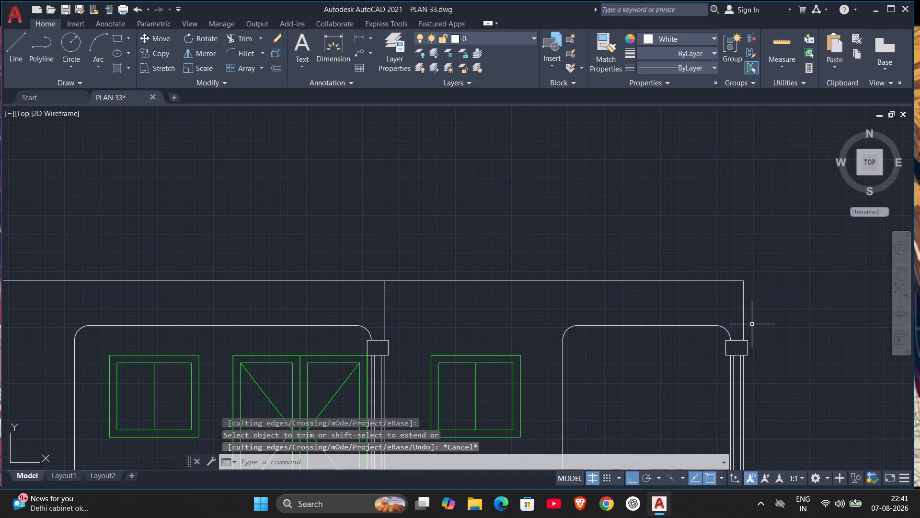
Delete the plinth's upper horizontal line running across the whole elevation.
{"action": "scroll", "coordinate": [606, 297], "scroll_direction": "down", "scroll_amount": 3}
{"action": "scroll", "coordinate": [582, 307], "scroll_direction": "up", "scroll_amount": 2}
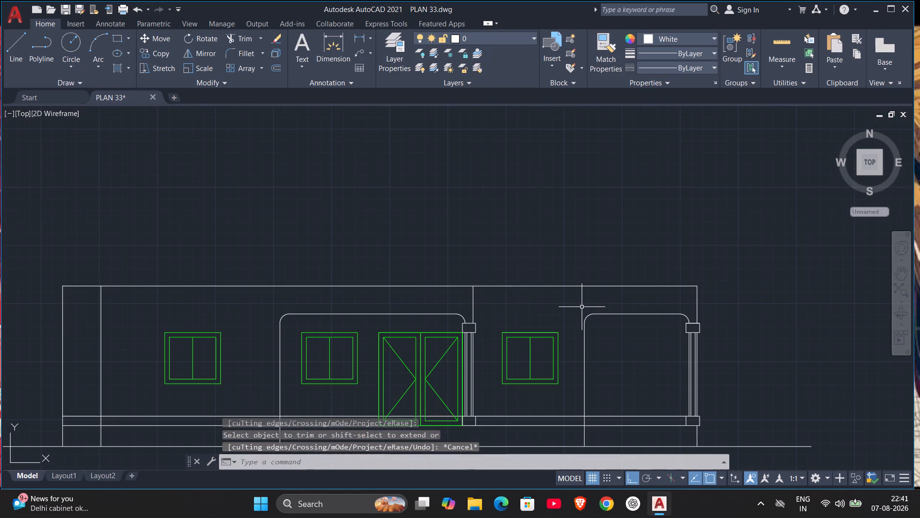
{"action": "scroll", "coordinate": [582, 307], "scroll_direction": "down", "scroll_amount": 1}
{"action": "middle_click_drag", "start_coordinate": [582, 308], "coordinate": [552, 259]}
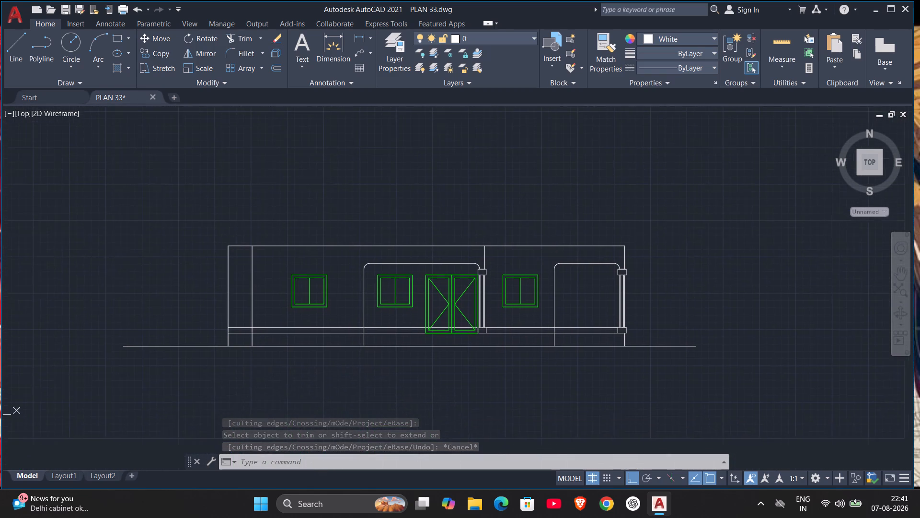
{"action": "middle_click_drag", "start_coordinate": [552, 259], "coordinate": [552, 260]}
{"action": "scroll", "coordinate": [574, 323], "scroll_direction": "up", "scroll_amount": 1}
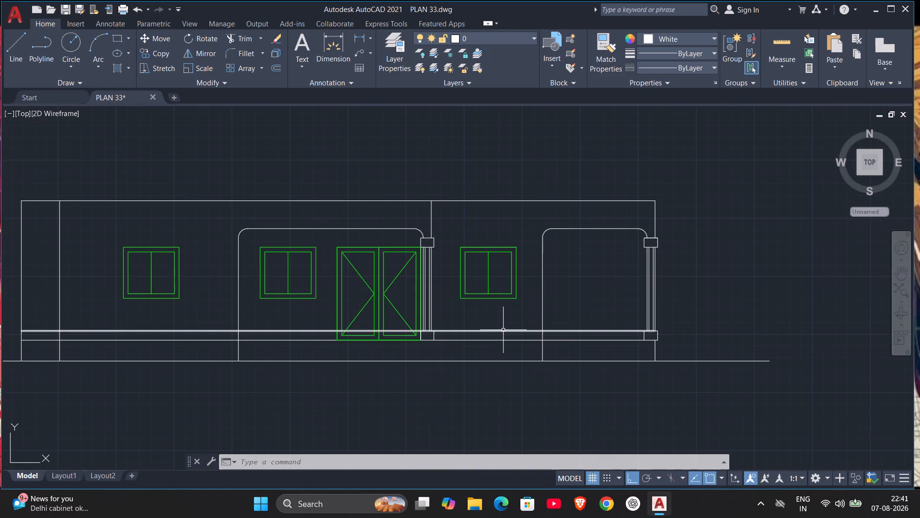
{"action": "left_click", "coordinate": [503, 330]}
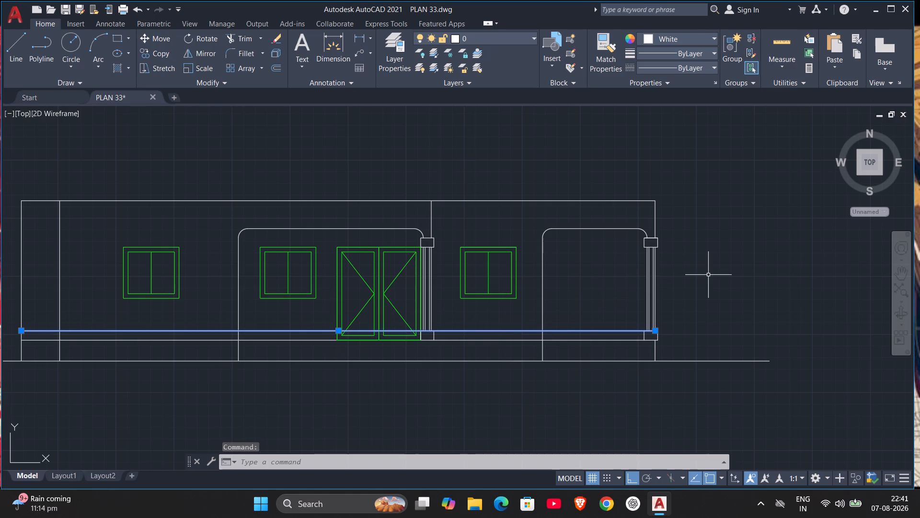
{"action": "key", "text": "Delete"}
Draw a horizontal line across the top of the far-right column's base block to close it.
{"action": "scroll", "coordinate": [657, 320], "scroll_direction": "up", "scroll_amount": 3}
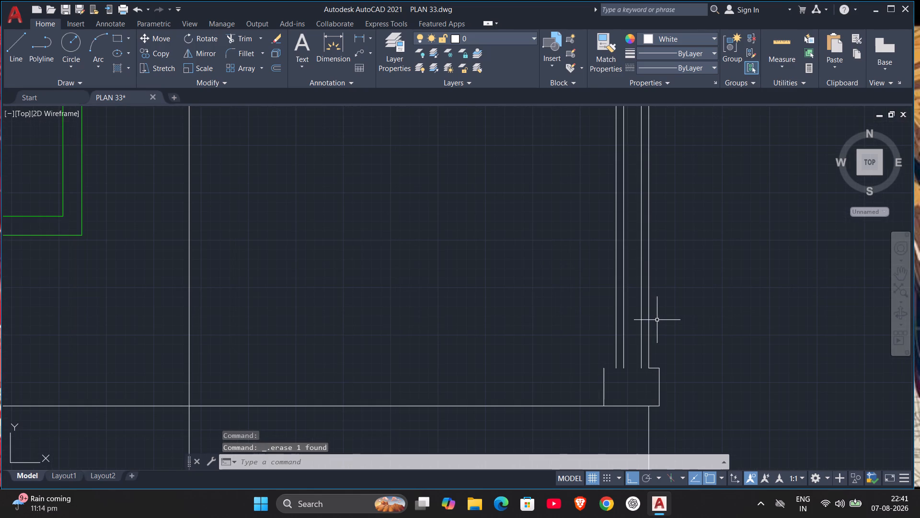
{"action": "key", "text": "Escape"}
{"action": "key", "text": "l"}
{"action": "key", "text": "Return"}
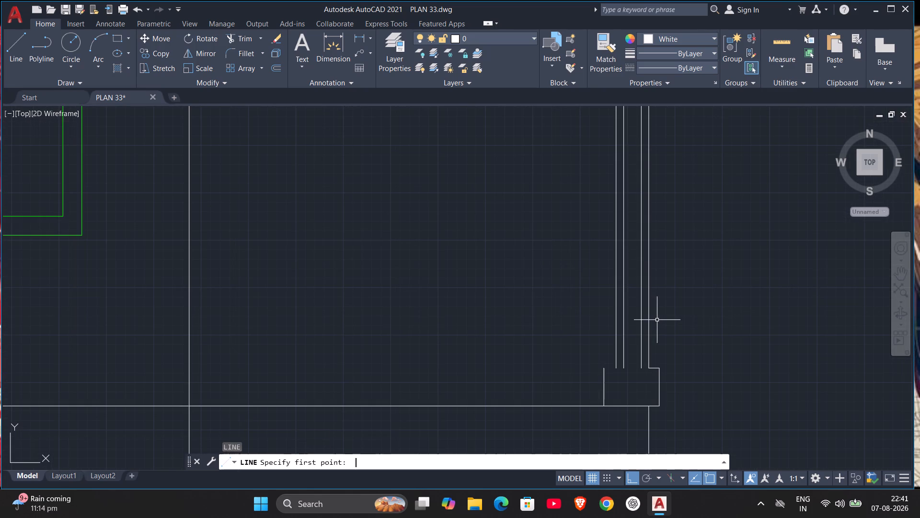
{"action": "left_click", "coordinate": [606, 365]}
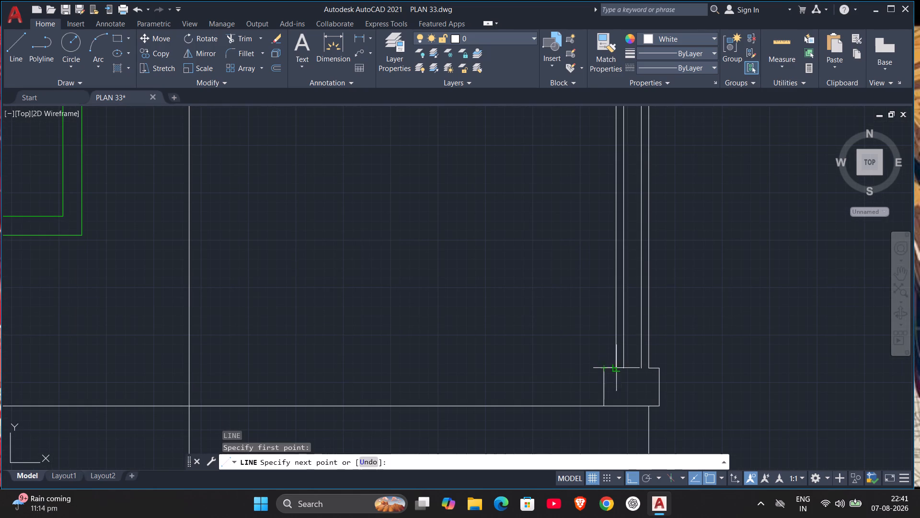
{"action": "left_click", "coordinate": [652, 367]}
{"action": "key", "text": "Escape"}
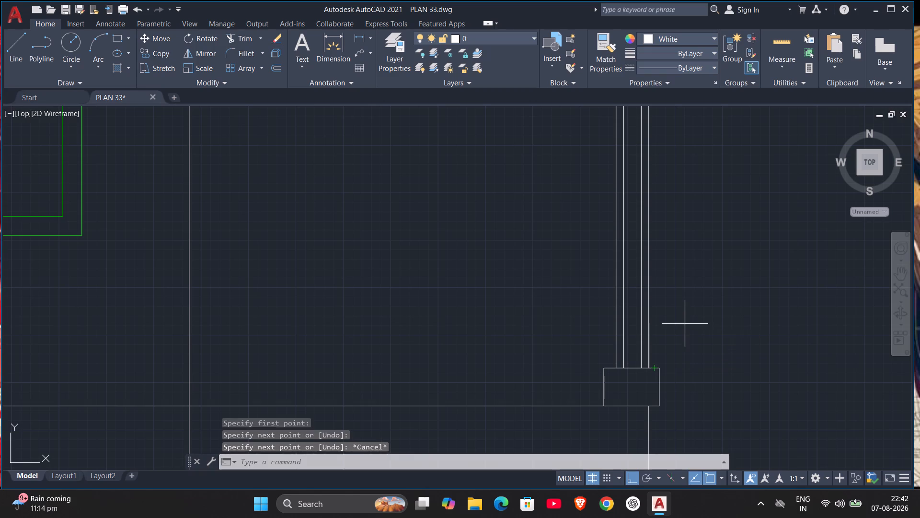
Draw a horizontal line across the top of the door-side column's base block to close it.
{"action": "middle_click_drag", "start_coordinate": [683, 324], "coordinate": [860, 316]}
{"action": "scroll", "coordinate": [683, 324], "scroll_direction": "down", "scroll_amount": 1}
{"action": "middle_click_drag", "start_coordinate": [415, 362], "coordinate": [744, 392]}
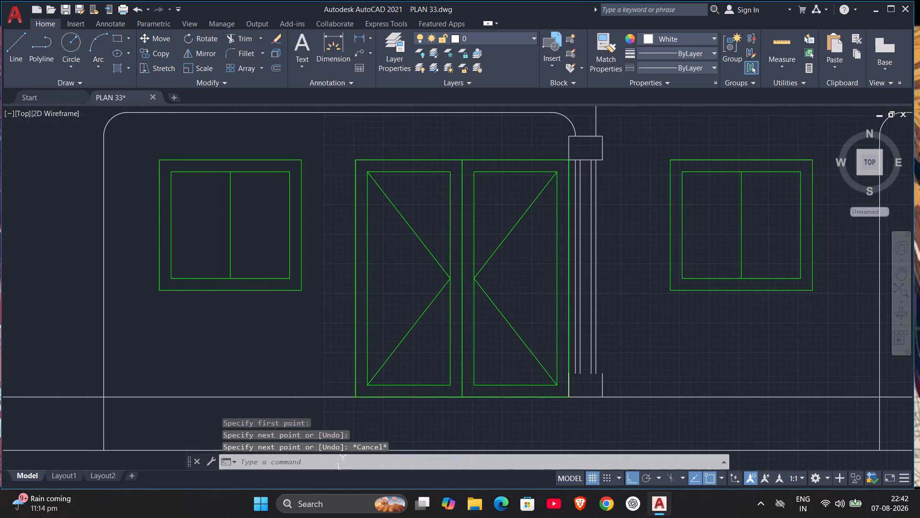
{"action": "key", "text": "space"}
{"action": "left_click", "coordinate": [604, 377]}
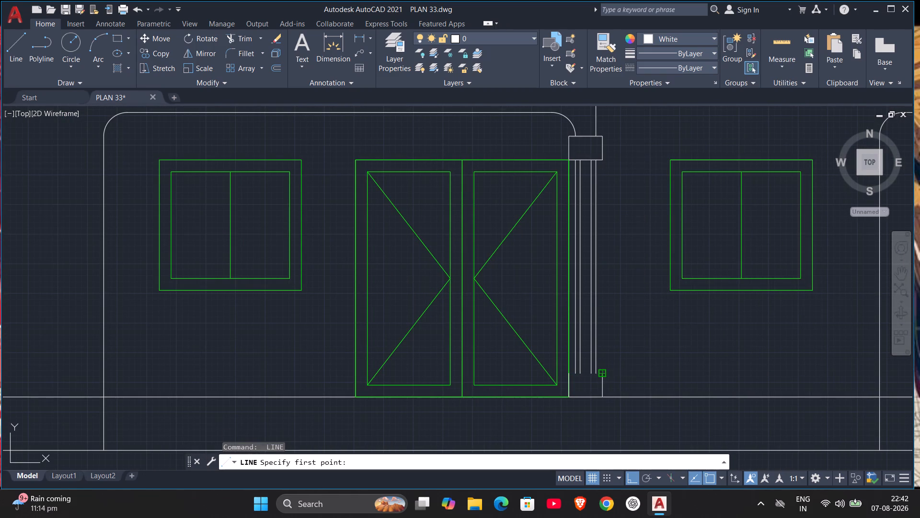
{"action": "left_click", "coordinate": [565, 373]}
{"action": "key", "text": "Escape"}
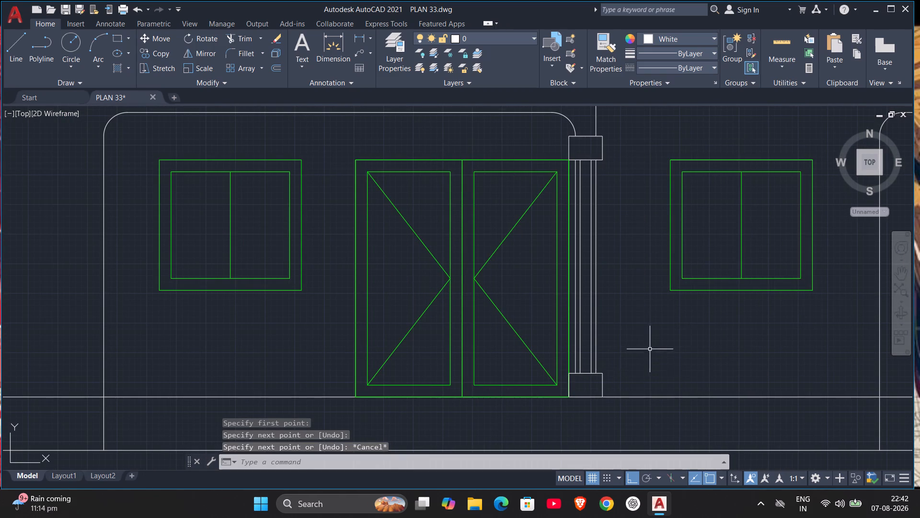
Review the whole front elevation together with the ground floor and first floor plans above it.
{"action": "scroll", "coordinate": [649, 352], "scroll_direction": "down", "scroll_amount": 2}
{"action": "middle_click_drag", "start_coordinate": [647, 357], "coordinate": [643, 388]}
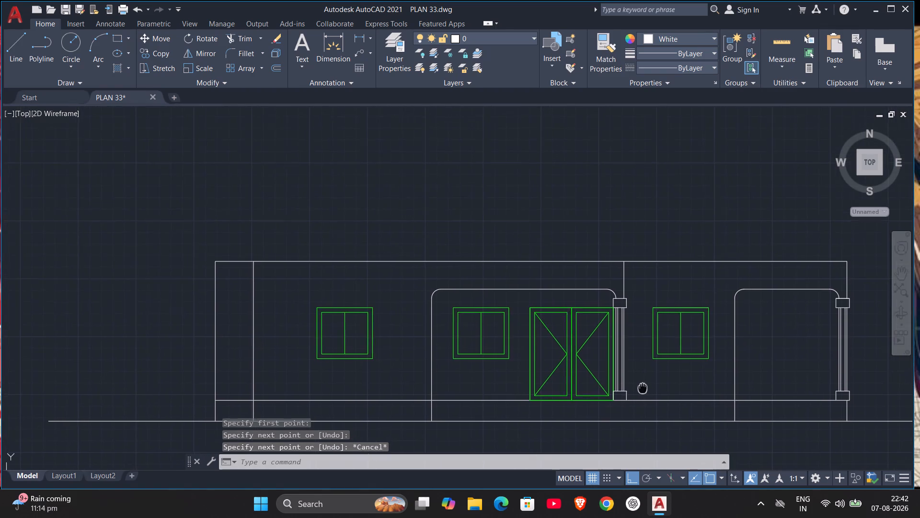
{"action": "middle_click_drag", "start_coordinate": [643, 388], "coordinate": [546, 365]}
{"action": "scroll", "coordinate": [574, 338], "scroll_direction": "down", "scroll_amount": 1}
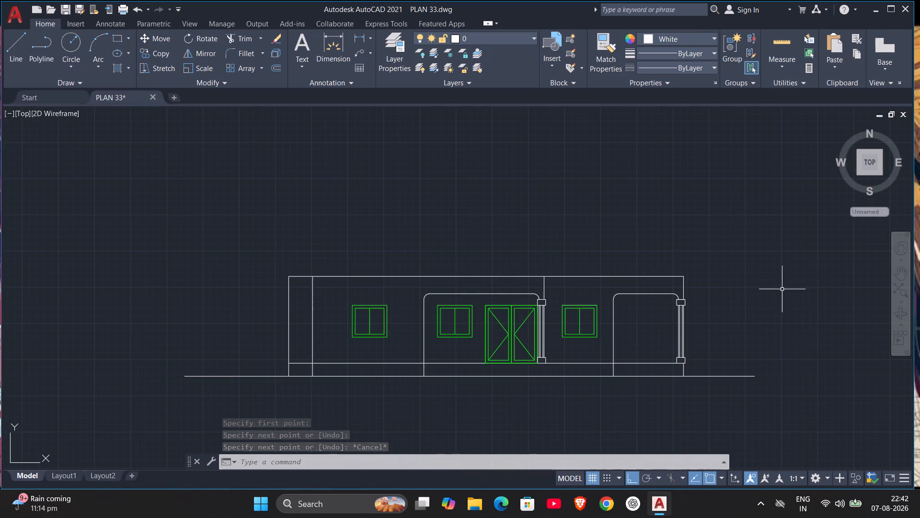
{"action": "scroll", "coordinate": [782, 289], "scroll_direction": "down", "scroll_amount": 1}
{"action": "middle_click_drag", "start_coordinate": [782, 289], "coordinate": [556, 337]}
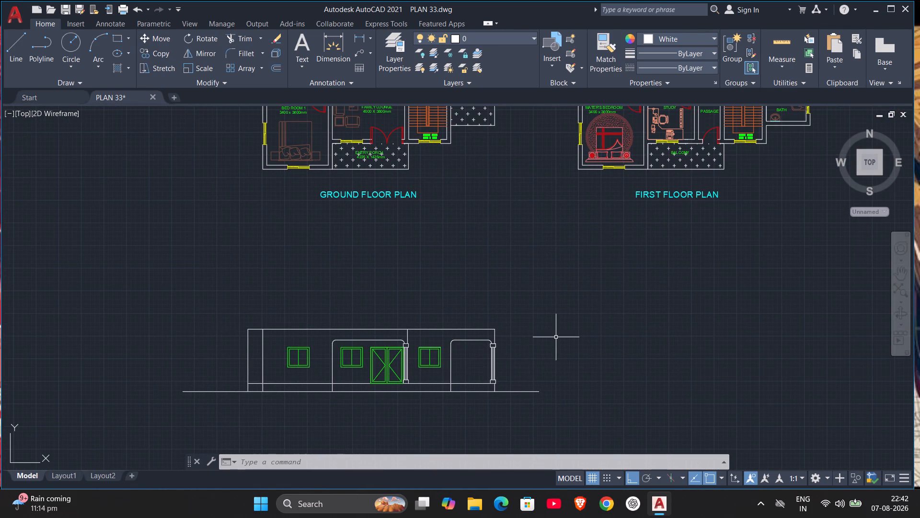
{"action": "middle_click_drag", "start_coordinate": [616, 217], "coordinate": [597, 291]}
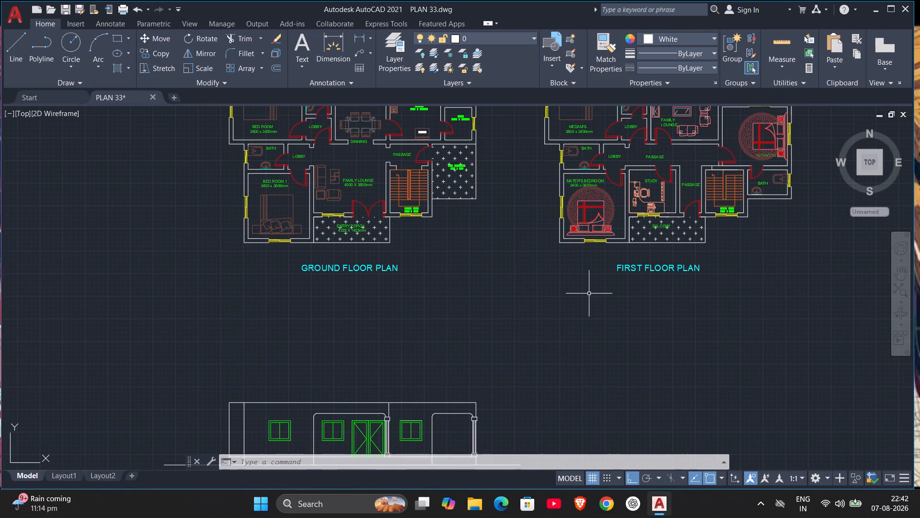
{"action": "key", "text": "Escape"}
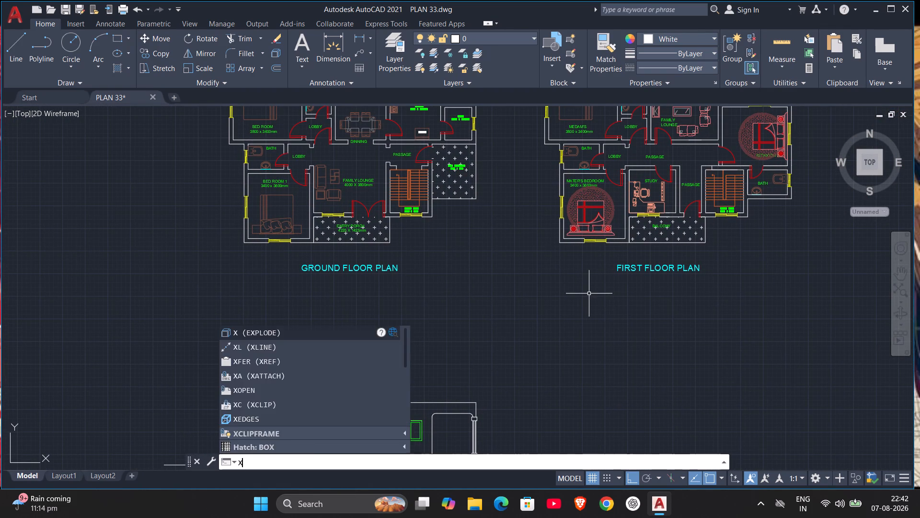
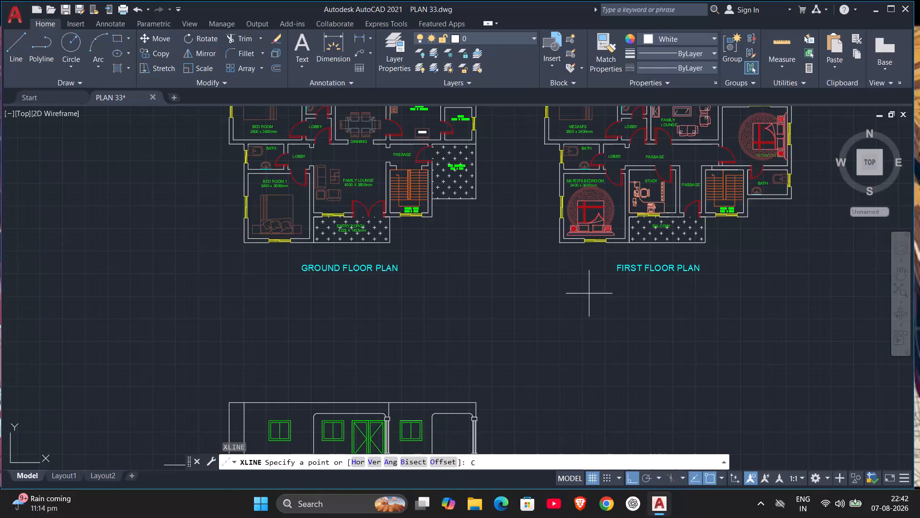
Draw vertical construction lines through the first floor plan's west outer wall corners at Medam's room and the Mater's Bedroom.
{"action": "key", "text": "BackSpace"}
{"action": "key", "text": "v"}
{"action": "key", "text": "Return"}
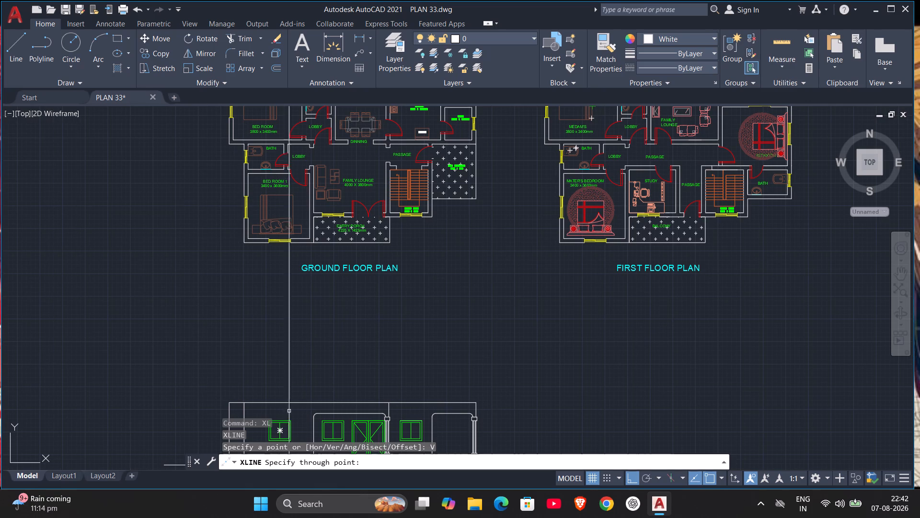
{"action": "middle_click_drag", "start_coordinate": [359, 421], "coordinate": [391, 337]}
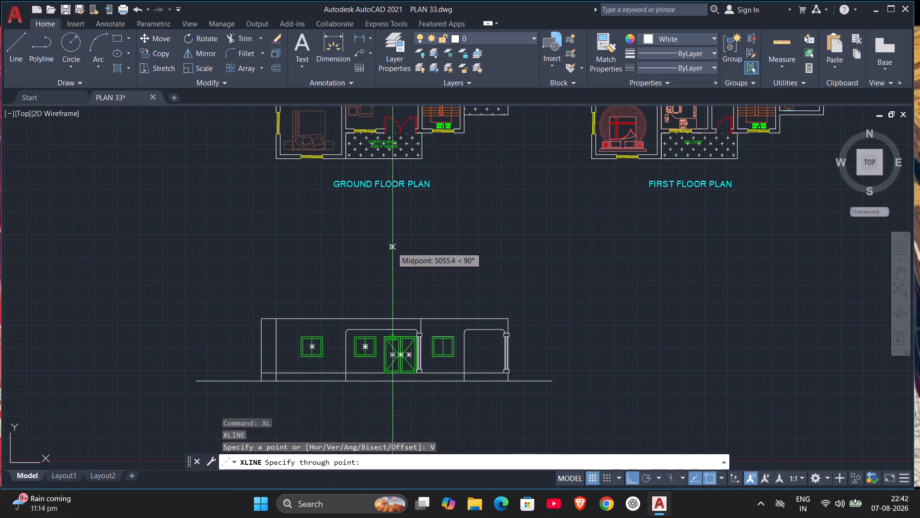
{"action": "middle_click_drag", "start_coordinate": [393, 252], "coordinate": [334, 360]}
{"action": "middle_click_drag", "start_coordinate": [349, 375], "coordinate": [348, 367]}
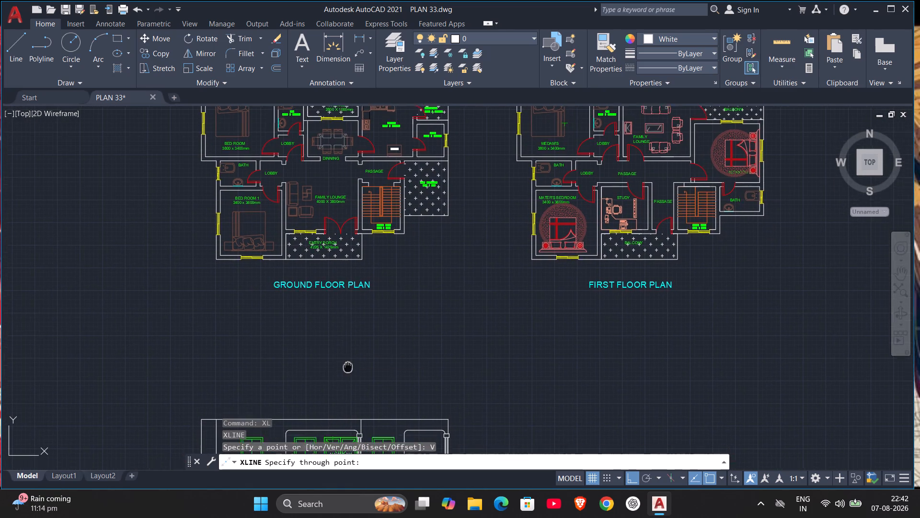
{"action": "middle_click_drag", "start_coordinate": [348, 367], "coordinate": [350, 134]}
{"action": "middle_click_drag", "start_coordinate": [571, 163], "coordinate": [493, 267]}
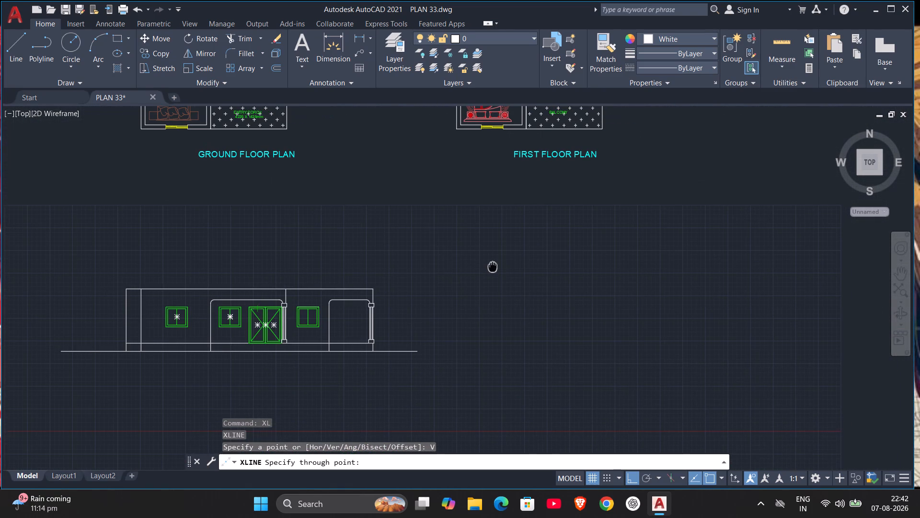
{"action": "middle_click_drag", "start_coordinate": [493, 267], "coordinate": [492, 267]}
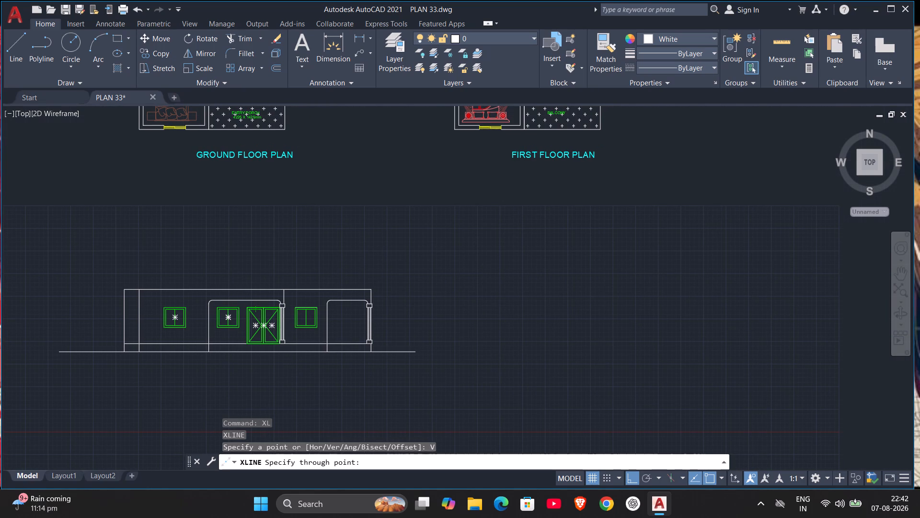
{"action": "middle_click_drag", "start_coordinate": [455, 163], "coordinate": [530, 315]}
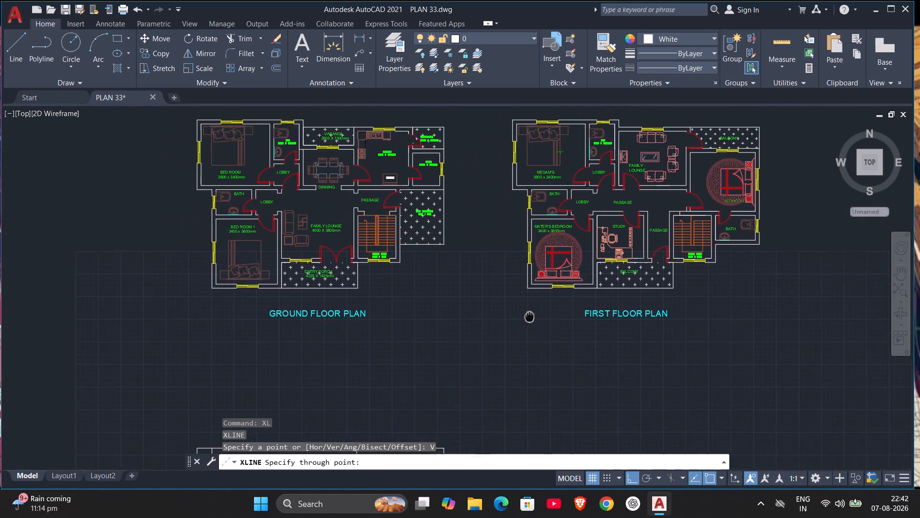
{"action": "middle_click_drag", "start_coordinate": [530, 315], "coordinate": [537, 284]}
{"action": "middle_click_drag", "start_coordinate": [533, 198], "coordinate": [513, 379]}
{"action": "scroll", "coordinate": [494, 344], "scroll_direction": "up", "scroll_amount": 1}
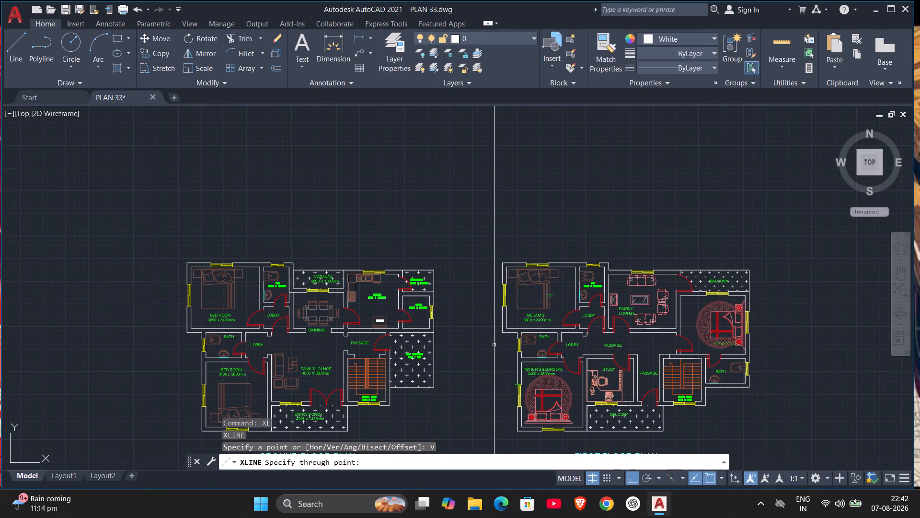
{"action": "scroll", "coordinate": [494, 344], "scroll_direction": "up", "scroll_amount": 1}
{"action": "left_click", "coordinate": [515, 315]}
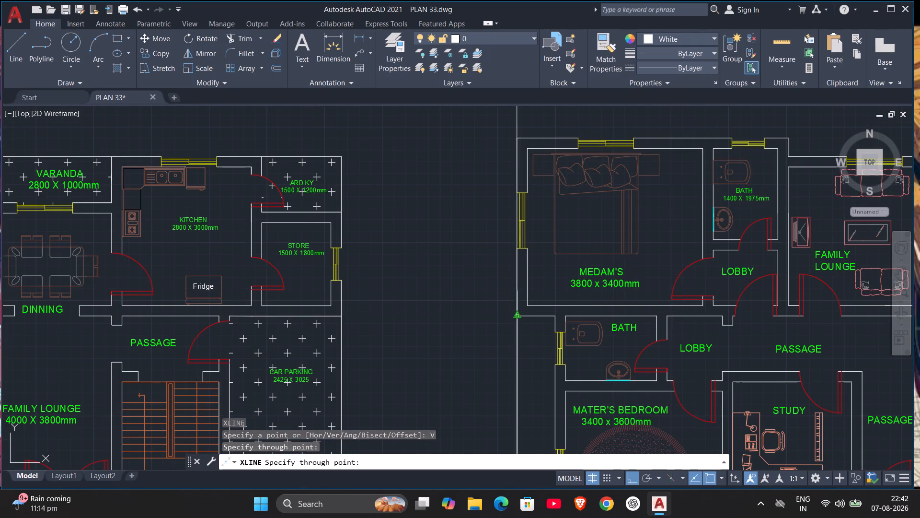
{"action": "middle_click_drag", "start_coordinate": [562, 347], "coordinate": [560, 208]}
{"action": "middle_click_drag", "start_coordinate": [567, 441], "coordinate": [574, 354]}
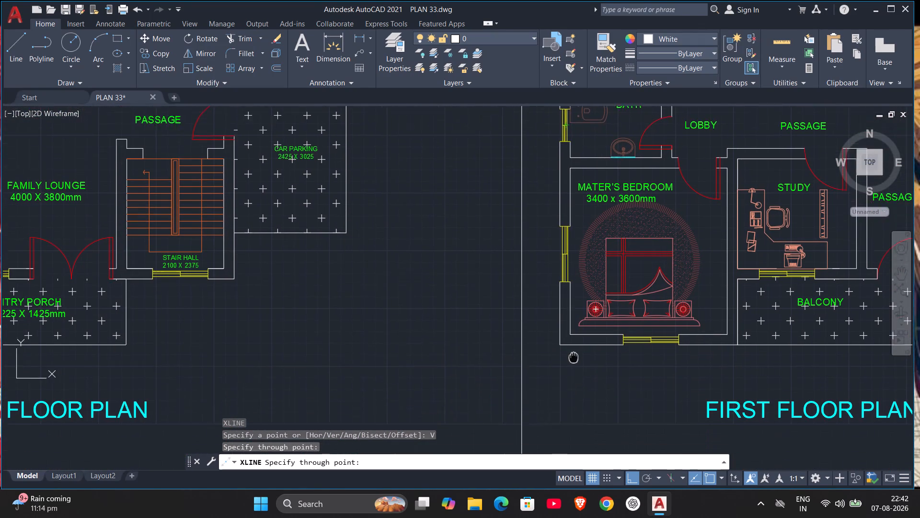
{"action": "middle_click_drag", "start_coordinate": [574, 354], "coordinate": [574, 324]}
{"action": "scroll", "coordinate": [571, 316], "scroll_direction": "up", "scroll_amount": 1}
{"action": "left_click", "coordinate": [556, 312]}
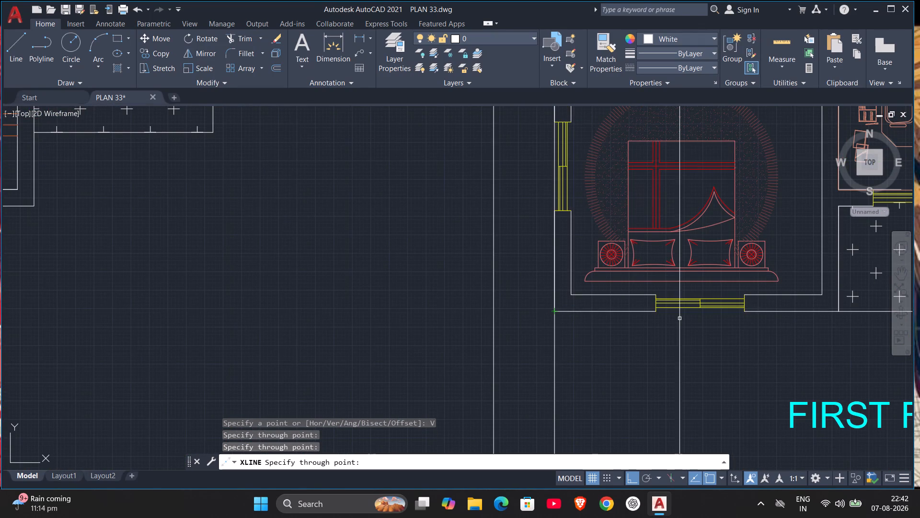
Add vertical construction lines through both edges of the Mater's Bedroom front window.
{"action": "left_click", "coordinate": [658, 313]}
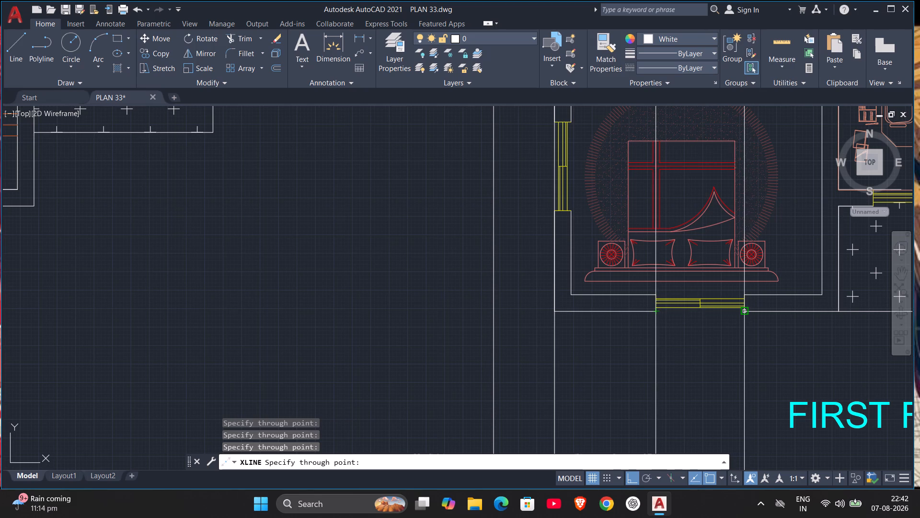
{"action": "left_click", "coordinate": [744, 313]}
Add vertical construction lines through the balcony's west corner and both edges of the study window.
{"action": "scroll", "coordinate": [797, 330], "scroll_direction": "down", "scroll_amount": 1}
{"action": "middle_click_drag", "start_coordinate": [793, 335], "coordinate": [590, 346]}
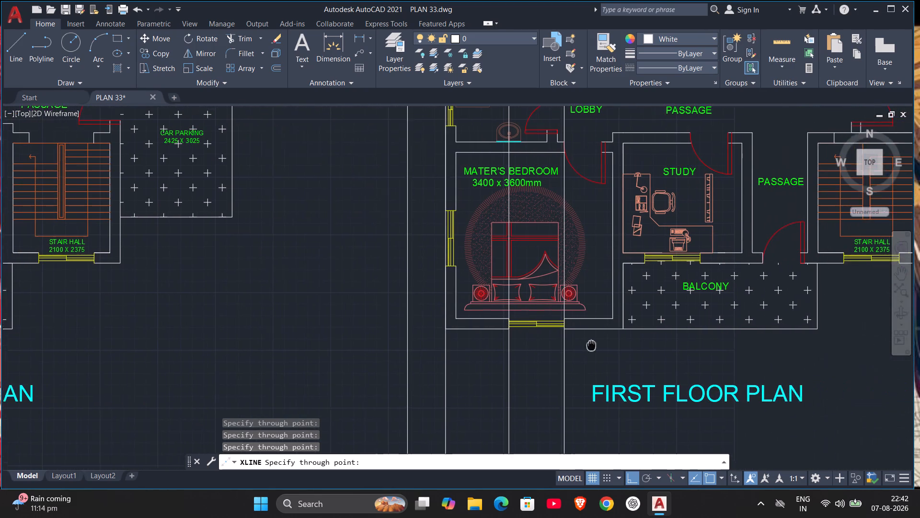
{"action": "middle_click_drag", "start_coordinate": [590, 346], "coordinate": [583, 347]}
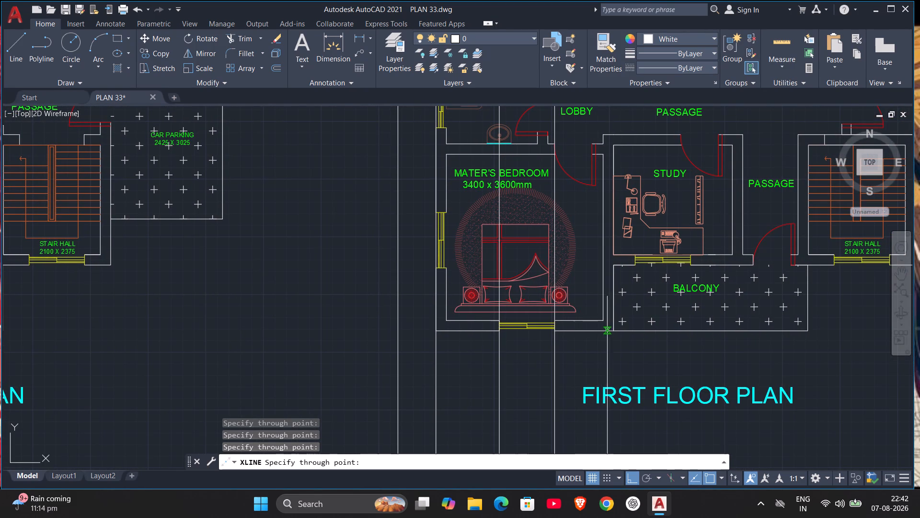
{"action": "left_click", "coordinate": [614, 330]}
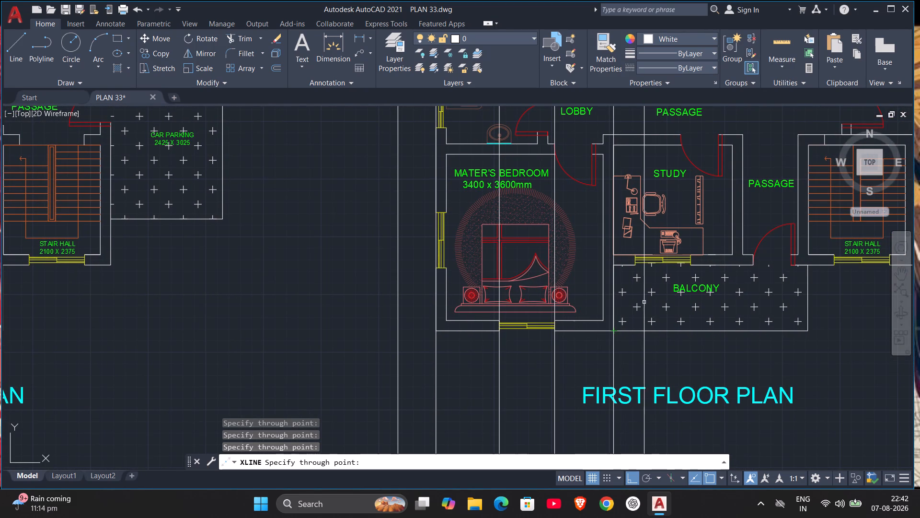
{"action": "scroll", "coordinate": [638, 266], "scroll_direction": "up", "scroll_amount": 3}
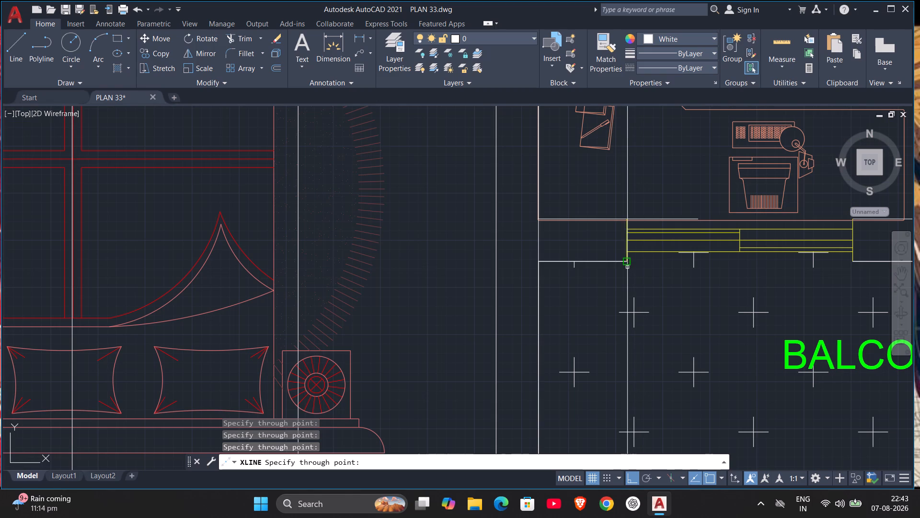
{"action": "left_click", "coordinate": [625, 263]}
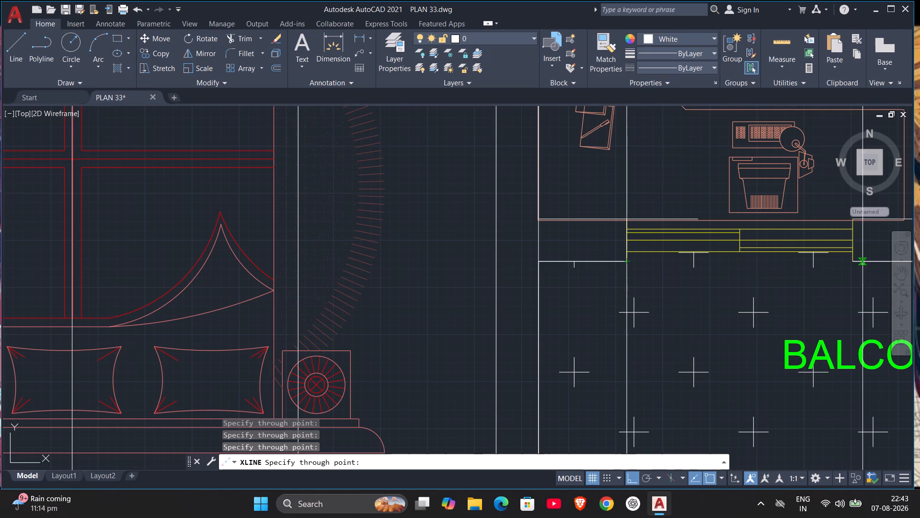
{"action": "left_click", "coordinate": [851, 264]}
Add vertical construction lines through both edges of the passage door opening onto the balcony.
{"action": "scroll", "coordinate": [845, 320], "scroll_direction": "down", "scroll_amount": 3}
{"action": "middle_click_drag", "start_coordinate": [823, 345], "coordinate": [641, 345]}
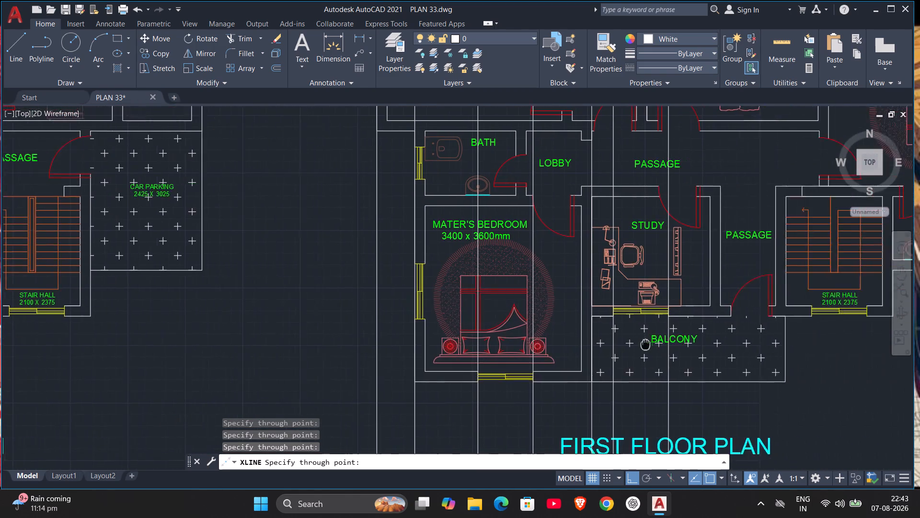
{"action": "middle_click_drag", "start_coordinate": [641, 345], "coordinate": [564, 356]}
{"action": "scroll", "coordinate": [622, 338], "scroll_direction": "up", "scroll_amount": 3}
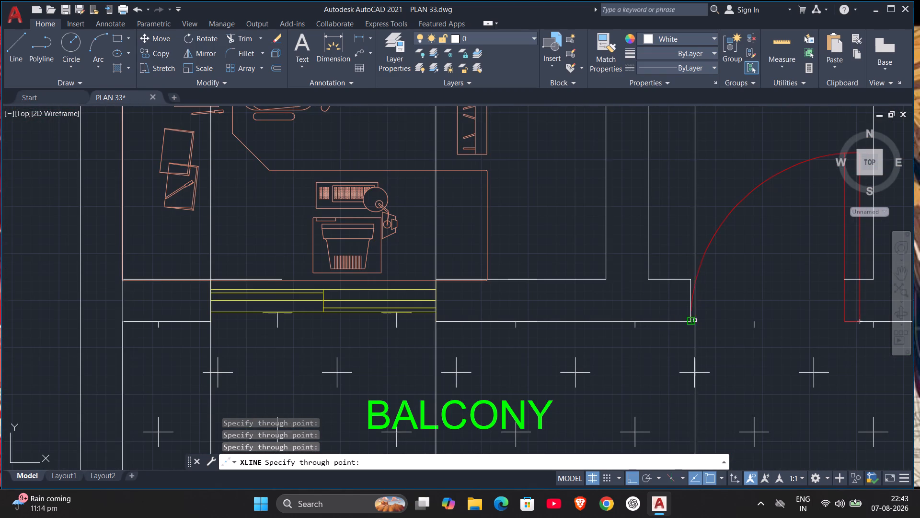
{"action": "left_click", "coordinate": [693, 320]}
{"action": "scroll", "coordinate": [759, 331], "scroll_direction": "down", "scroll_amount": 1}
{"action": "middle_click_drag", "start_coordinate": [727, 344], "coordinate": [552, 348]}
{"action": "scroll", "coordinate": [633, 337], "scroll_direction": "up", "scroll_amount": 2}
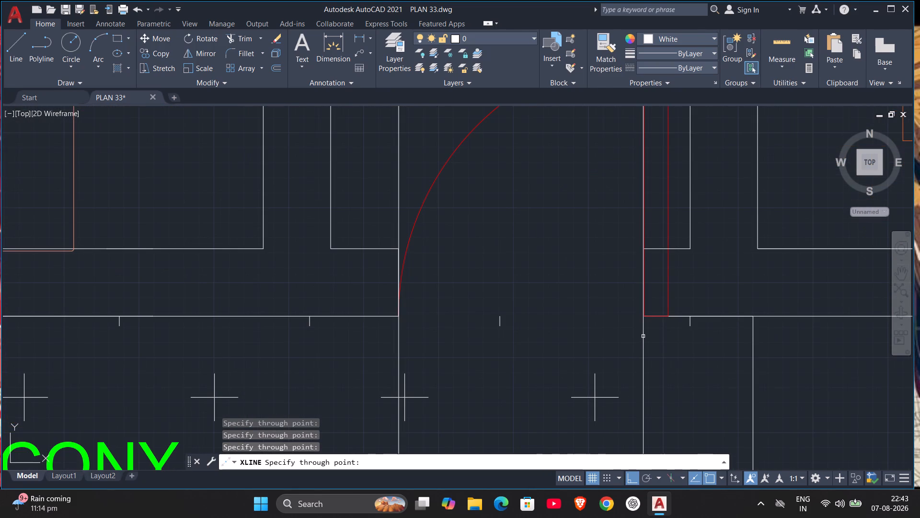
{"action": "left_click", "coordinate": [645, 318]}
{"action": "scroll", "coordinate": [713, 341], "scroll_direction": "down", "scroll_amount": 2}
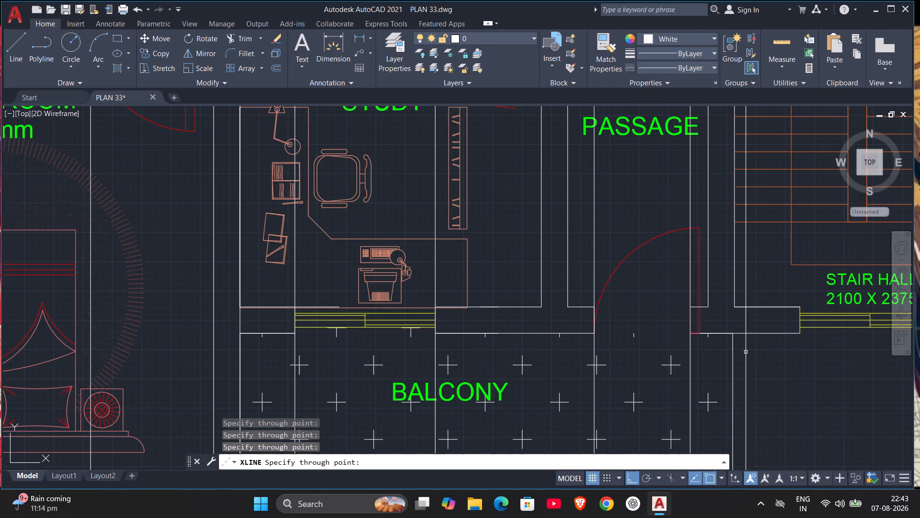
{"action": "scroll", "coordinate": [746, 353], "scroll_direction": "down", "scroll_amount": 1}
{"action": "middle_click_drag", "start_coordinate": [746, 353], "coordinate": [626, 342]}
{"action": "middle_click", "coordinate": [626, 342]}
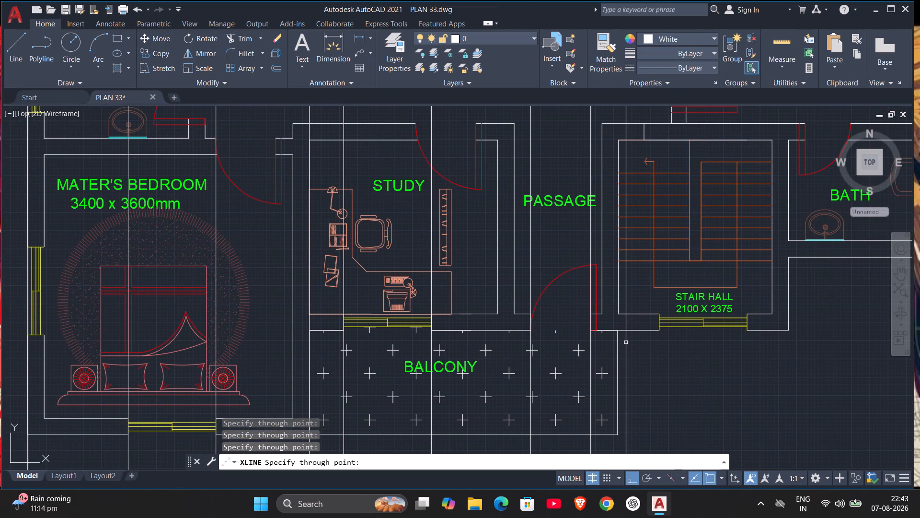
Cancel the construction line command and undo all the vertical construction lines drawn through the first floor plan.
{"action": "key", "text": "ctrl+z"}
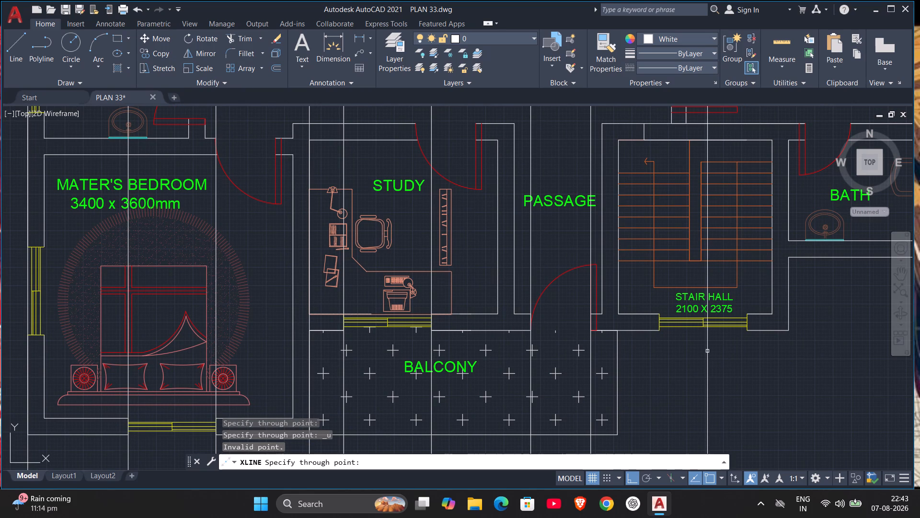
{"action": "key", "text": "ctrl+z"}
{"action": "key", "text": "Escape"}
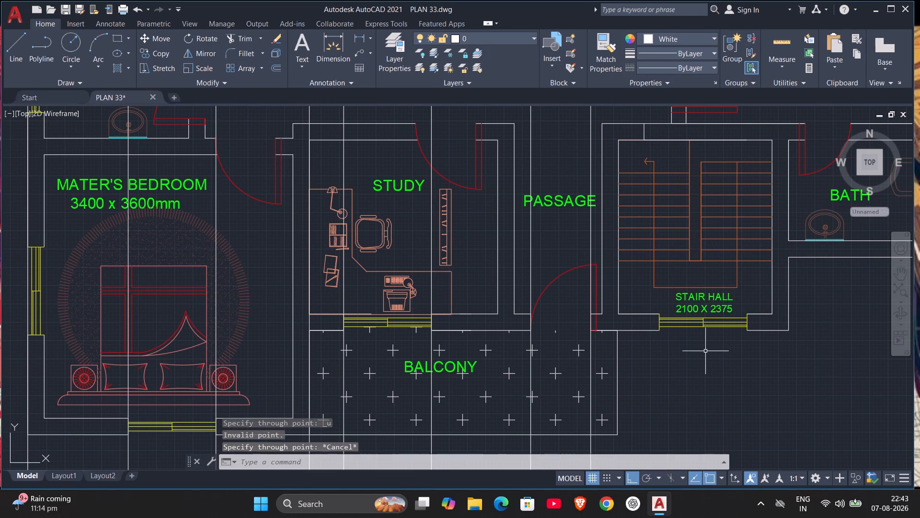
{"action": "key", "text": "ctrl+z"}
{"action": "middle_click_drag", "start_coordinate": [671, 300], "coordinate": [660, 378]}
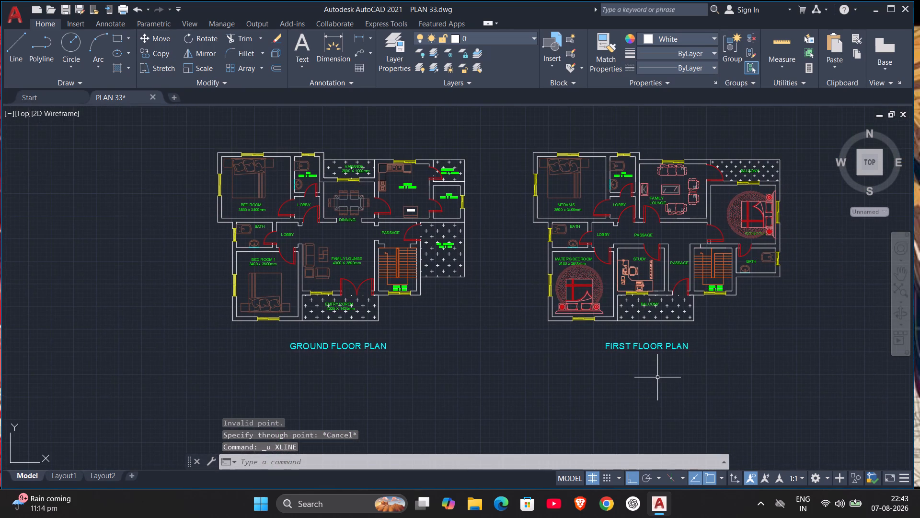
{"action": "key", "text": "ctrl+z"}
Draw vertical construction lines through the first floor plan's west outer wall corners at Medam's room and the Mater's Bedroom.
{"action": "scroll", "coordinate": [656, 372], "scroll_direction": "down", "scroll_amount": 4}
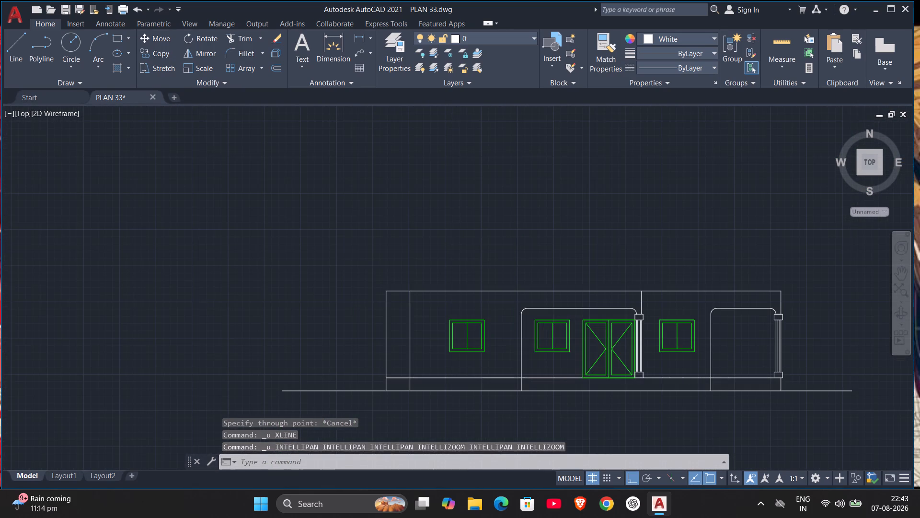
{"action": "middle_click_drag", "start_coordinate": [803, 258], "coordinate": [642, 366]}
{"action": "type", "text": "XL"}
{"action": "key", "text": "Return"}
{"action": "key", "text": "v"}
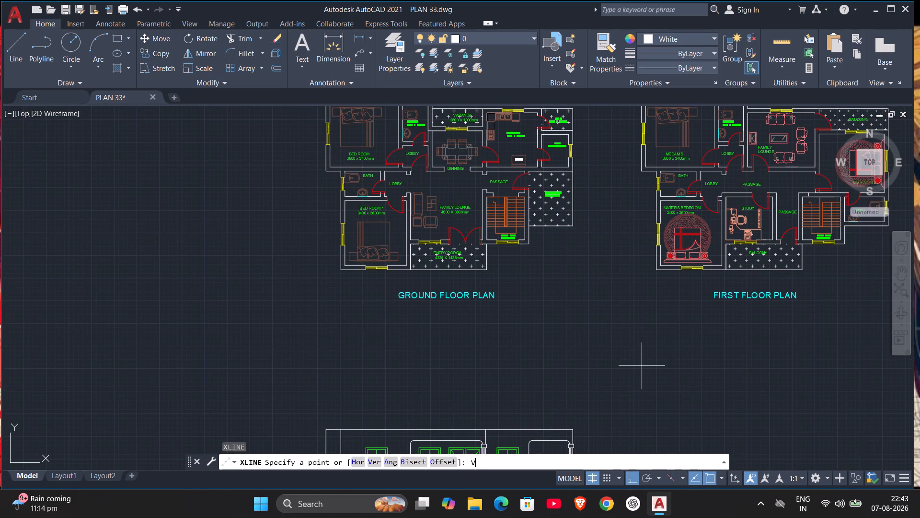
{"action": "key", "text": "Return"}
{"action": "middle_click_drag", "start_coordinate": [655, 299], "coordinate": [615, 494]}
{"action": "scroll", "coordinate": [605, 398], "scroll_direction": "up", "scroll_amount": 3}
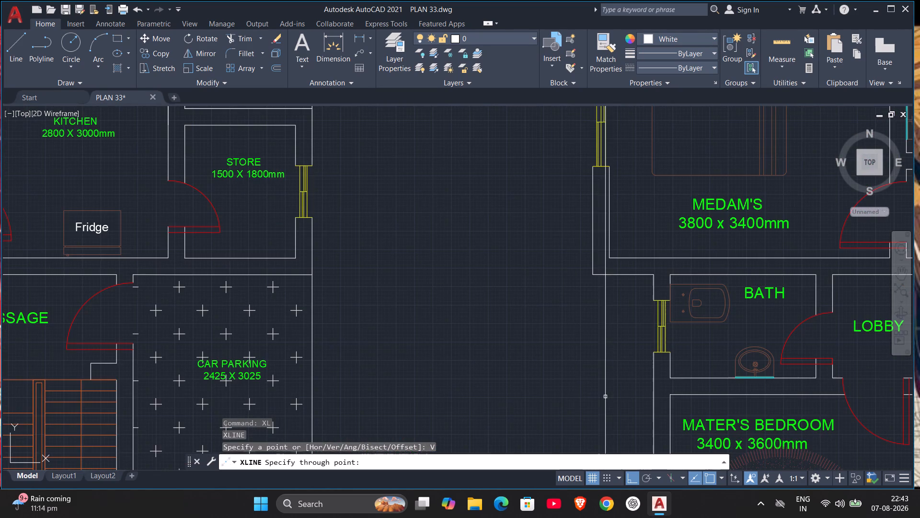
{"action": "left_click", "coordinate": [594, 273]}
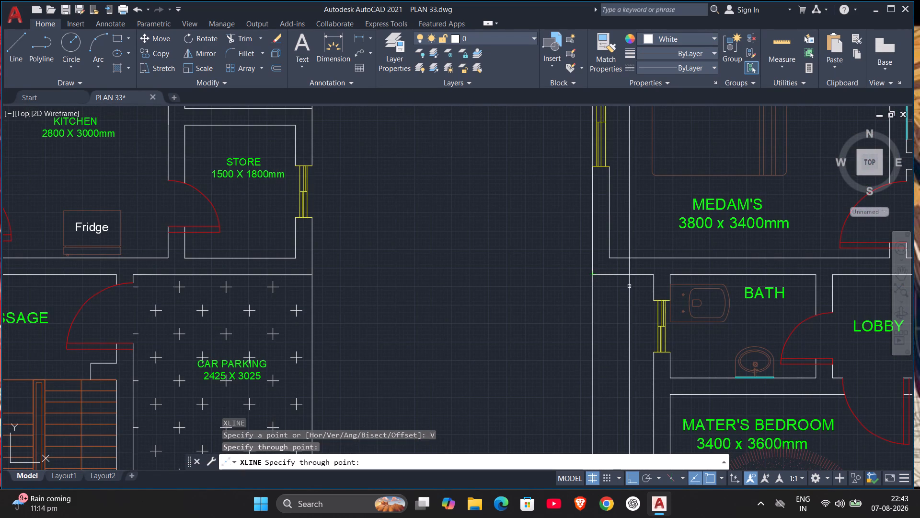
{"action": "scroll", "coordinate": [657, 332], "scroll_direction": "down", "scroll_amount": 2}
{"action": "middle_click_drag", "start_coordinate": [671, 382], "coordinate": [659, 191]}
{"action": "scroll", "coordinate": [659, 237], "scroll_direction": "up", "scroll_amount": 3}
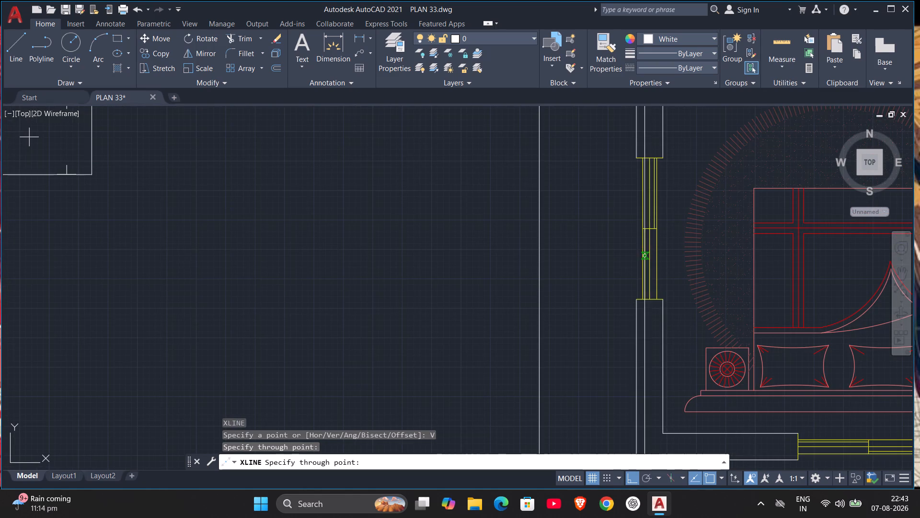
{"action": "scroll", "coordinate": [649, 324], "scroll_direction": "down", "scroll_amount": 1}
{"action": "middle_click_drag", "start_coordinate": [649, 324], "coordinate": [651, 264]}
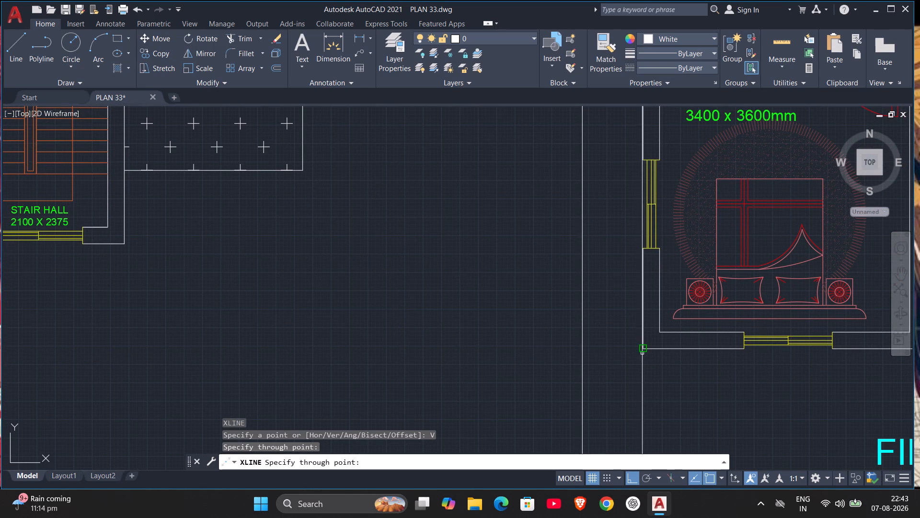
{"action": "left_click", "coordinate": [642, 350]}
Add vertical construction lines through both edges of the Mater's Bedroom front window on the first floor plan.
{"action": "scroll", "coordinate": [718, 375], "scroll_direction": "down", "scroll_amount": 1}
{"action": "middle_click_drag", "start_coordinate": [717, 375], "coordinate": [666, 364]}
{"action": "scroll", "coordinate": [675, 345], "scroll_direction": "up", "scroll_amount": 2}
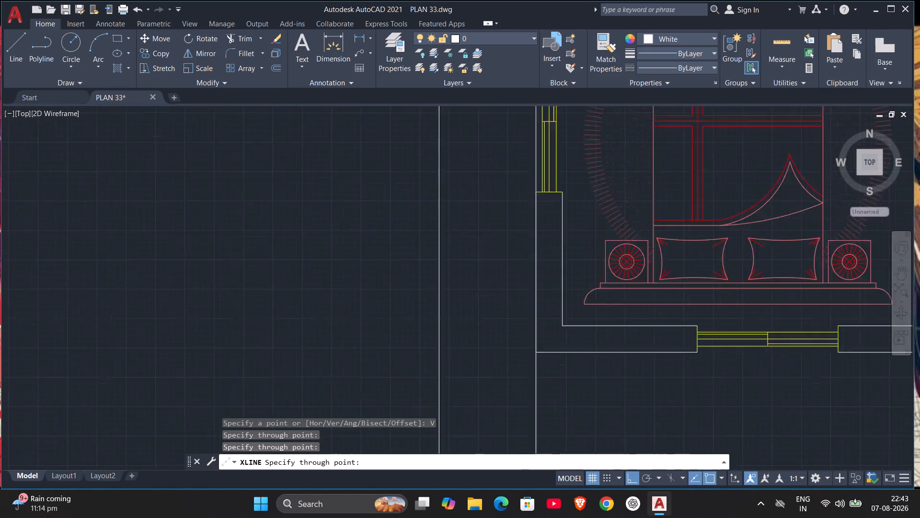
{"action": "scroll", "coordinate": [675, 345], "scroll_direction": "up", "scroll_amount": 1}
{"action": "left_click", "coordinate": [711, 357]}
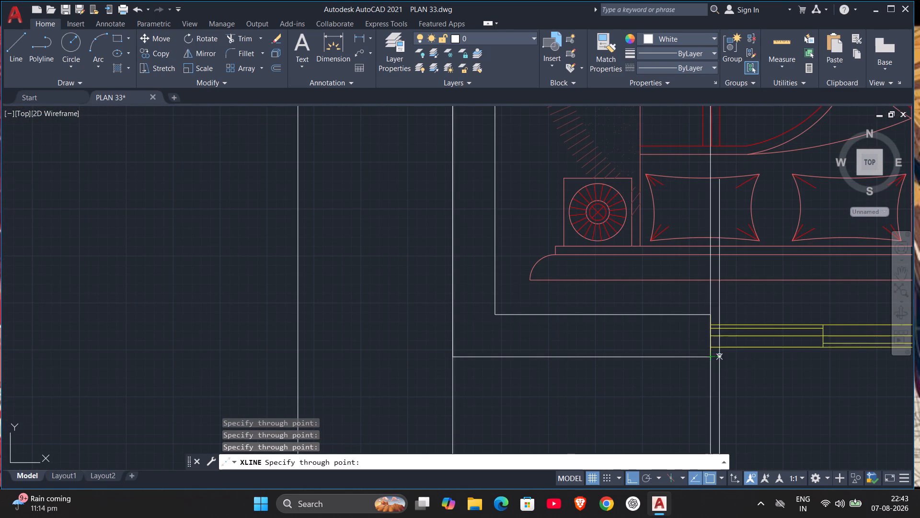
{"action": "scroll", "coordinate": [758, 373], "scroll_direction": "down", "scroll_amount": 1}
{"action": "middle_click_drag", "start_coordinate": [758, 373], "coordinate": [531, 400]}
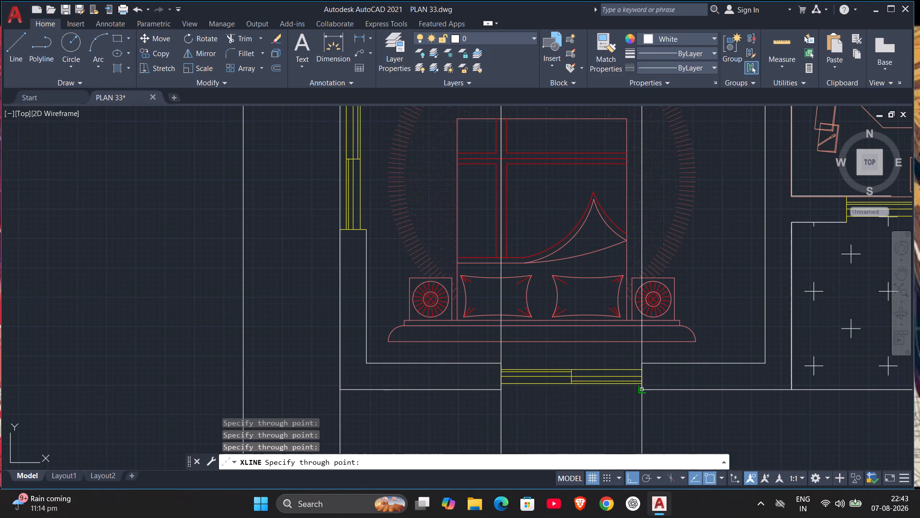
{"action": "left_click", "coordinate": [645, 388]}
Add a vertical construction line through the Mater's Bedroom's east outer wall corner beside the balcony on the first floor plan.
{"action": "scroll", "coordinate": [787, 388], "scroll_direction": "down", "scroll_amount": 1}
{"action": "middle_click_drag", "start_coordinate": [789, 388], "coordinate": [670, 390]}
{"action": "scroll", "coordinate": [670, 394], "scroll_direction": "up", "scroll_amount": 2}
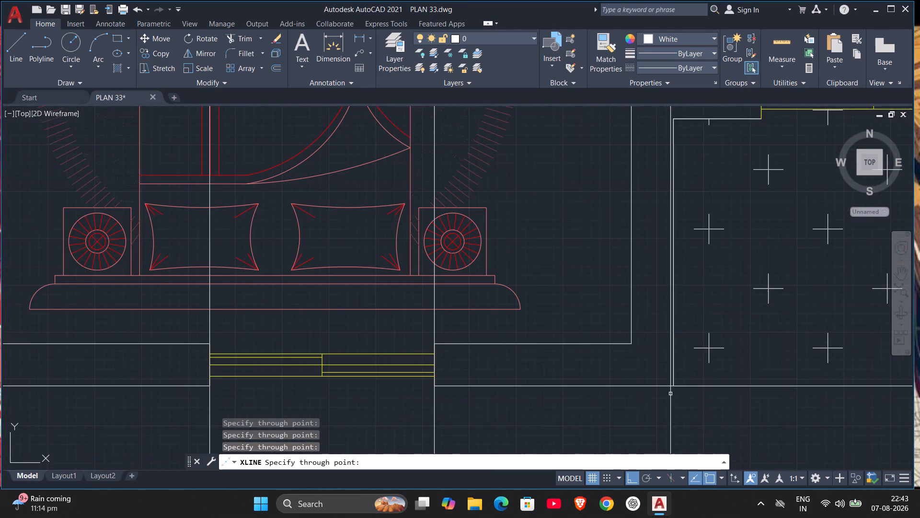
{"action": "left_click", "coordinate": [675, 388]}
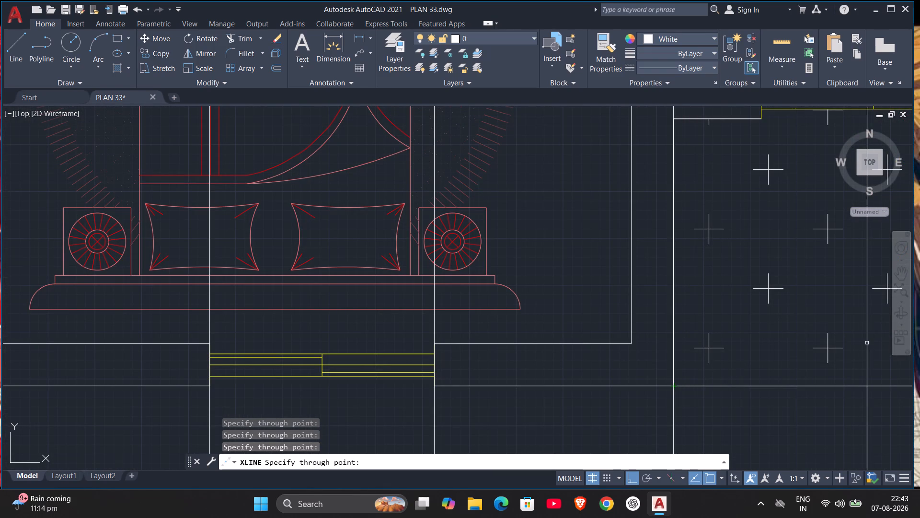
Add vertical construction lines through both edges of the Study's balcony-side window opening on the first floor plan.
{"action": "scroll", "coordinate": [864, 343], "scroll_direction": "down", "scroll_amount": 1}
{"action": "middle_click_drag", "start_coordinate": [840, 346], "coordinate": [746, 483]}
{"action": "scroll", "coordinate": [704, 411], "scroll_direction": "up", "scroll_amount": 3}
{"action": "middle_click_drag", "start_coordinate": [713, 375], "coordinate": [705, 517]}
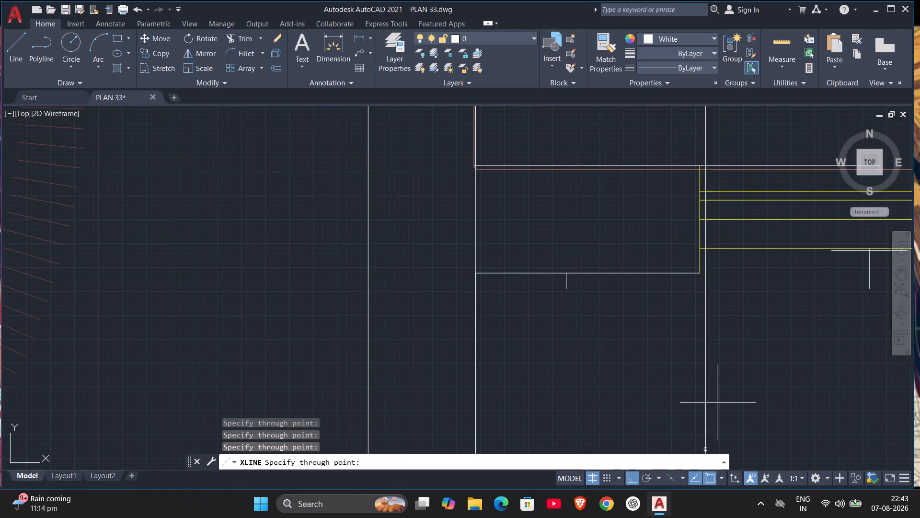
{"action": "left_click", "coordinate": [702, 275]}
{"action": "scroll", "coordinate": [767, 280], "scroll_direction": "down", "scroll_amount": 1}
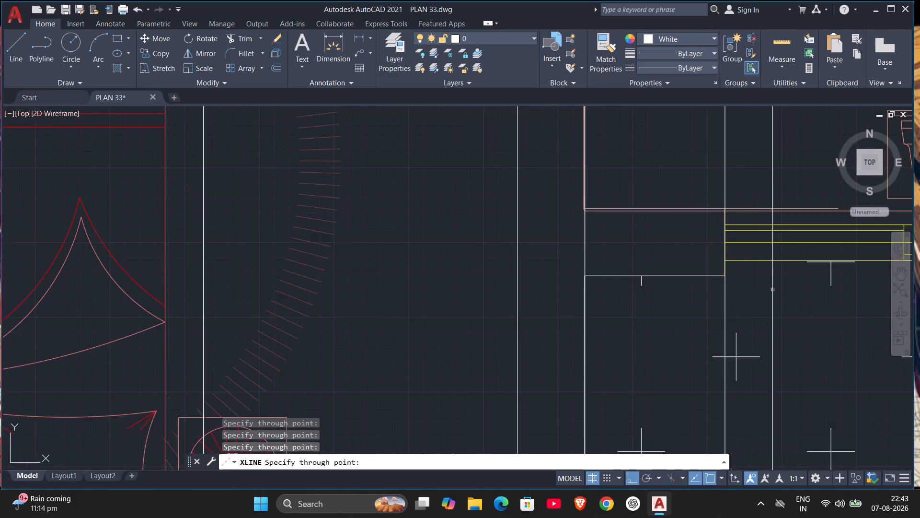
{"action": "scroll", "coordinate": [772, 290], "scroll_direction": "down", "scroll_amount": 1}
{"action": "middle_click_drag", "start_coordinate": [786, 342], "coordinate": [616, 385]}
{"action": "middle_click_drag", "start_coordinate": [819, 359], "coordinate": [791, 367]}
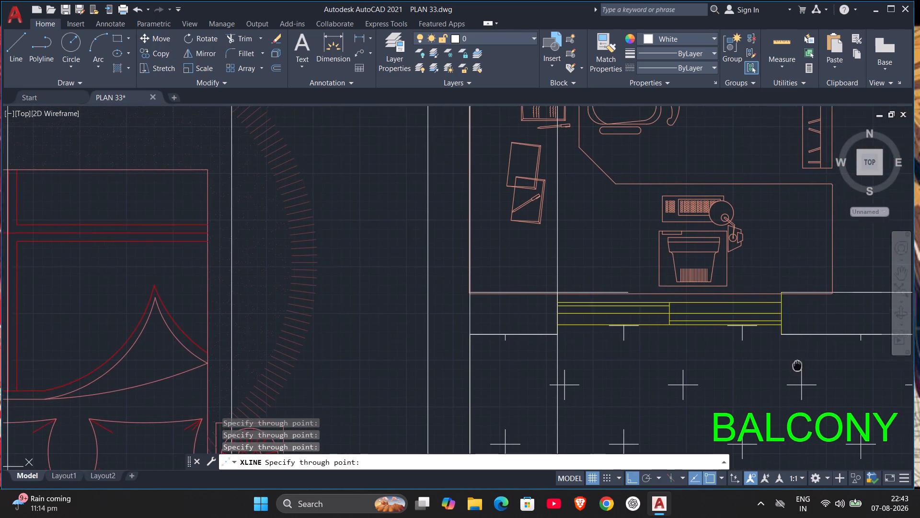
{"action": "middle_click_drag", "start_coordinate": [791, 367], "coordinate": [715, 377]}
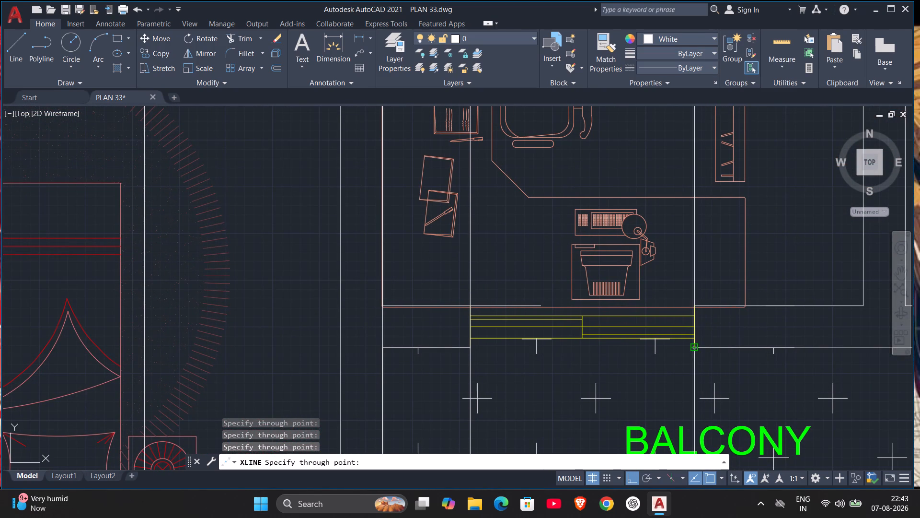
{"action": "left_click", "coordinate": [692, 349]}
Add vertical construction lines through both edges of the passage door opening onto the balcony.
{"action": "scroll", "coordinate": [763, 364], "scroll_direction": "down", "scroll_amount": 3}
{"action": "middle_click_drag", "start_coordinate": [764, 365], "coordinate": [654, 378]}
{"action": "scroll", "coordinate": [753, 351], "scroll_direction": "up", "scroll_amount": 3}
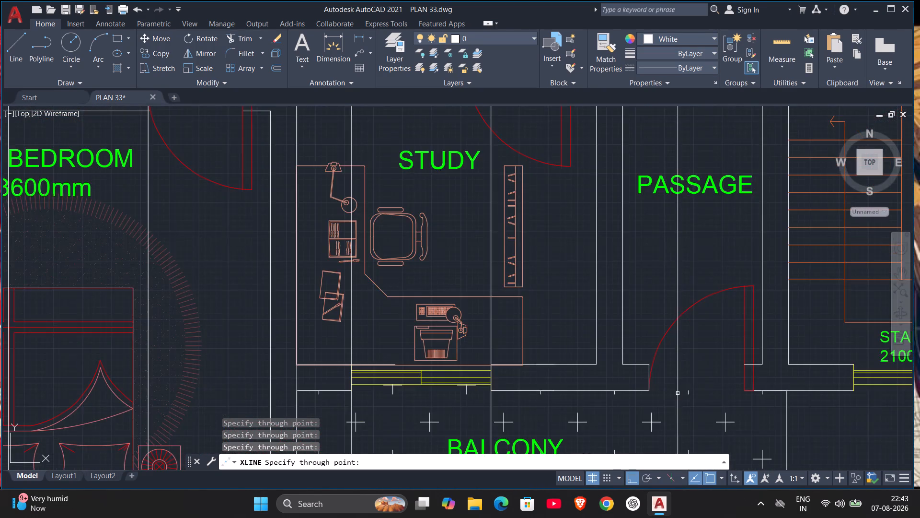
{"action": "scroll", "coordinate": [678, 393], "scroll_direction": "up", "scroll_amount": 1}
{"action": "left_click", "coordinate": [604, 387]}
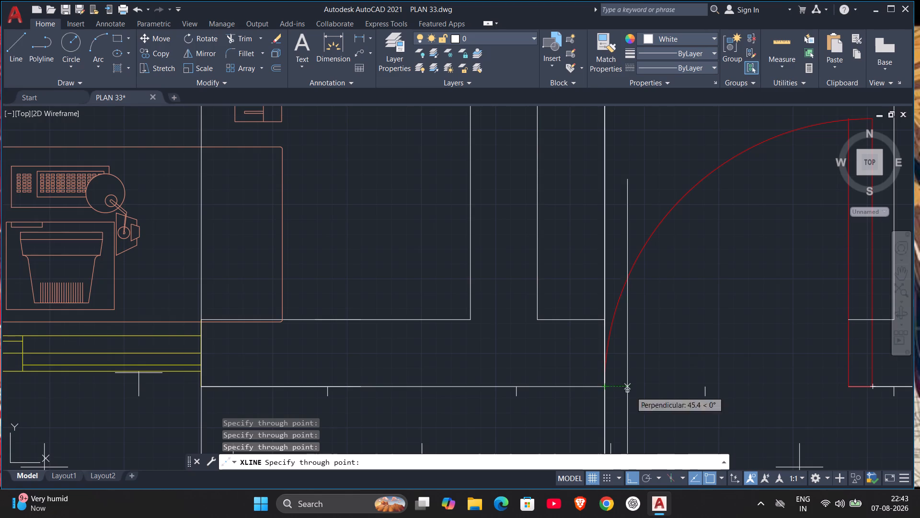
{"action": "scroll", "coordinate": [789, 399], "scroll_direction": "down", "scroll_amount": 2}
{"action": "middle_click_drag", "start_coordinate": [793, 401], "coordinate": [700, 396]}
{"action": "scroll", "coordinate": [700, 396], "scroll_direction": "up", "scroll_amount": 1}
{"action": "scroll", "coordinate": [748, 404], "scroll_direction": "up", "scroll_amount": 2}
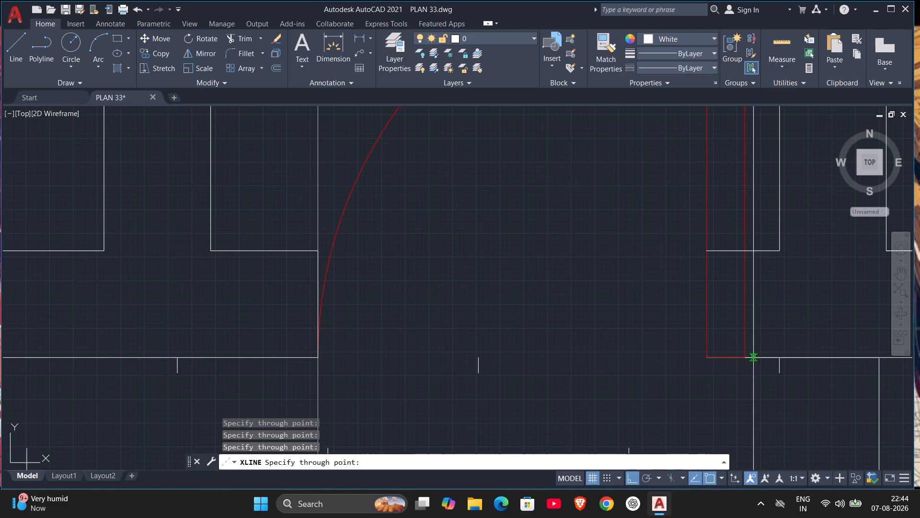
{"action": "left_click", "coordinate": [744, 361]}
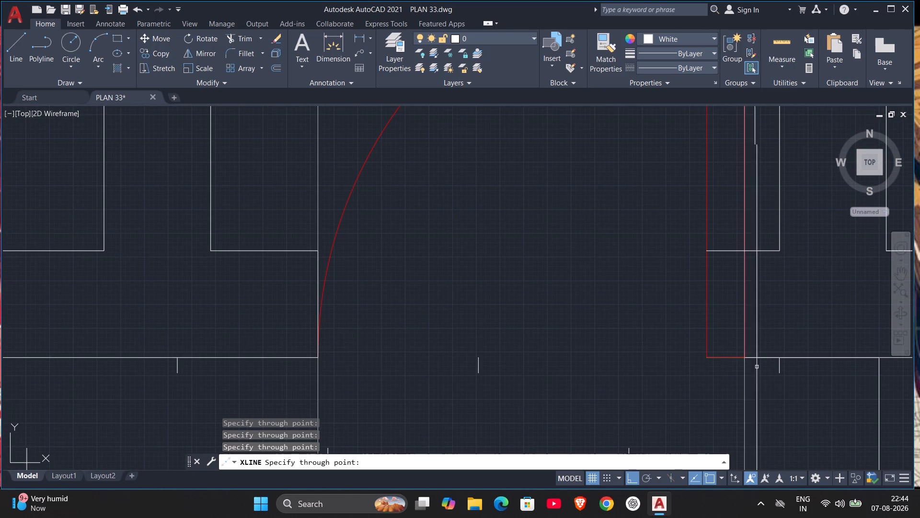
Add vertical construction lines through both edges of the Stair Hall's front window opening on the first floor plan.
{"action": "scroll", "coordinate": [787, 391], "scroll_direction": "down", "scroll_amount": 3}
{"action": "middle_click_drag", "start_coordinate": [791, 396], "coordinate": [601, 431]}
{"action": "scroll", "coordinate": [696, 425], "scroll_direction": "up", "scroll_amount": 2}
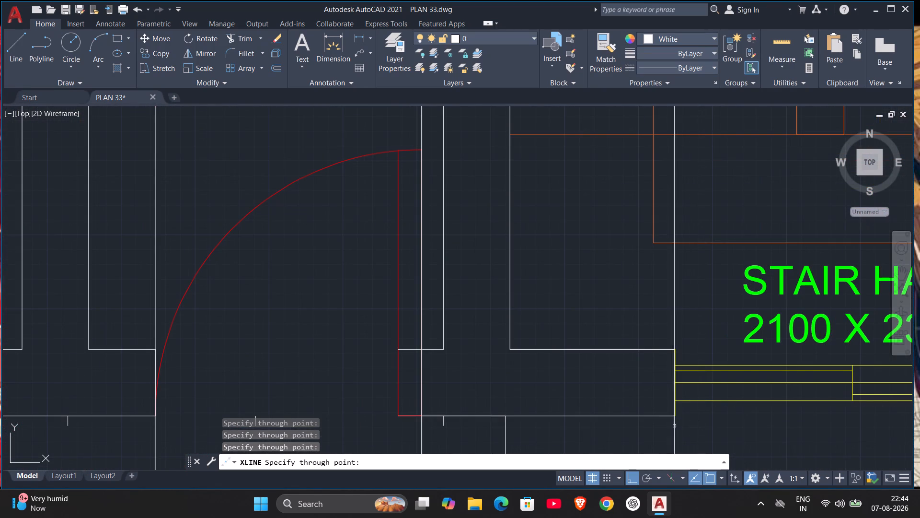
{"action": "left_click", "coordinate": [674, 417]}
{"action": "scroll", "coordinate": [789, 425], "scroll_direction": "down", "scroll_amount": 2}
{"action": "middle_click_drag", "start_coordinate": [780, 425], "coordinate": [615, 414]}
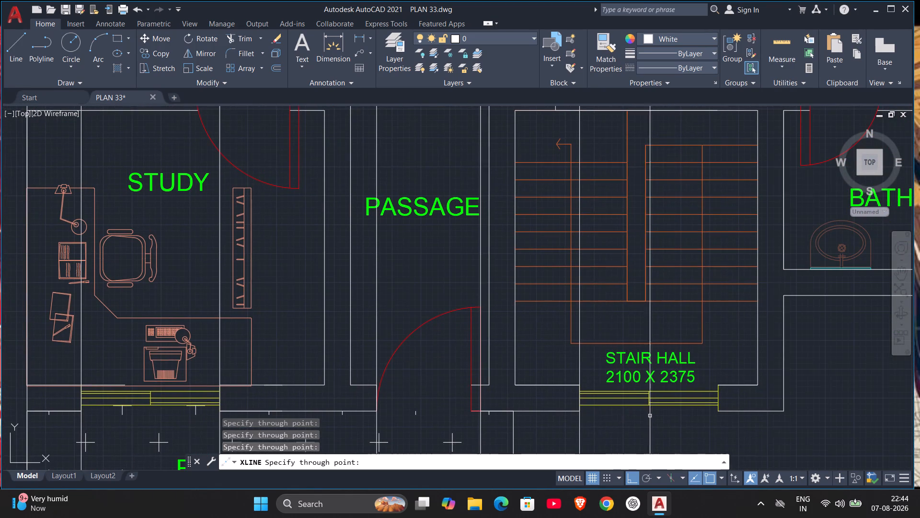
{"action": "left_click", "coordinate": [718, 412]}
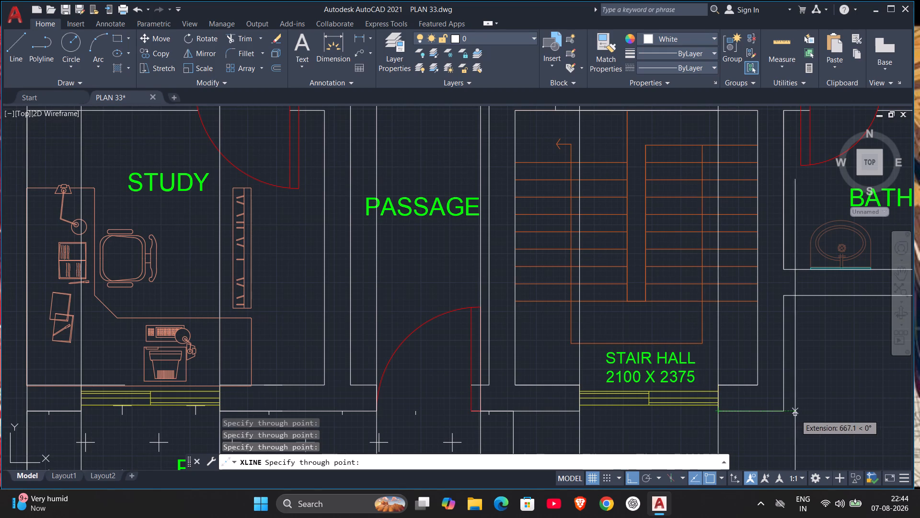
Add vertical construction lines through the Stair Hall's east outer corner and the east Bath's southeast outer corner, and end the command.
{"action": "left_click", "coordinate": [786, 414]}
{"action": "scroll", "coordinate": [830, 386], "scroll_direction": "down", "scroll_amount": 1}
{"action": "middle_click_drag", "start_coordinate": [830, 387], "coordinate": [658, 442]}
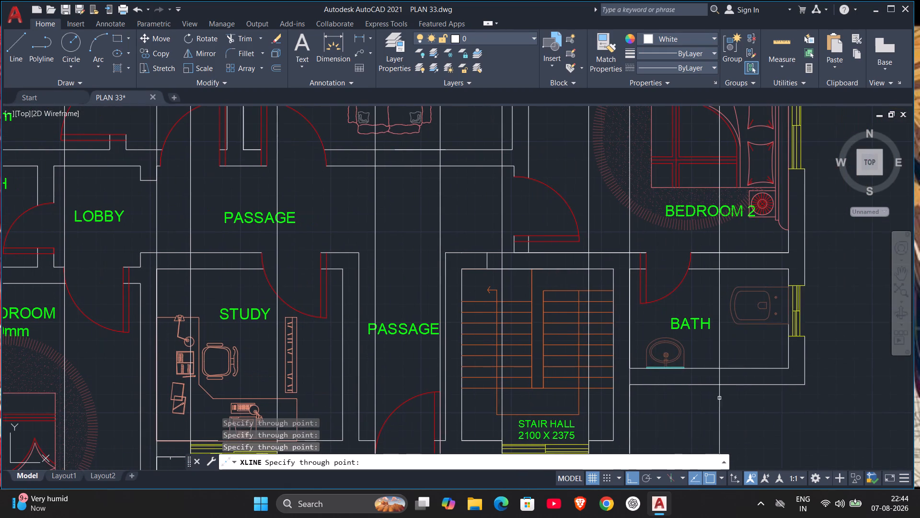
{"action": "left_click", "coordinate": [808, 385]}
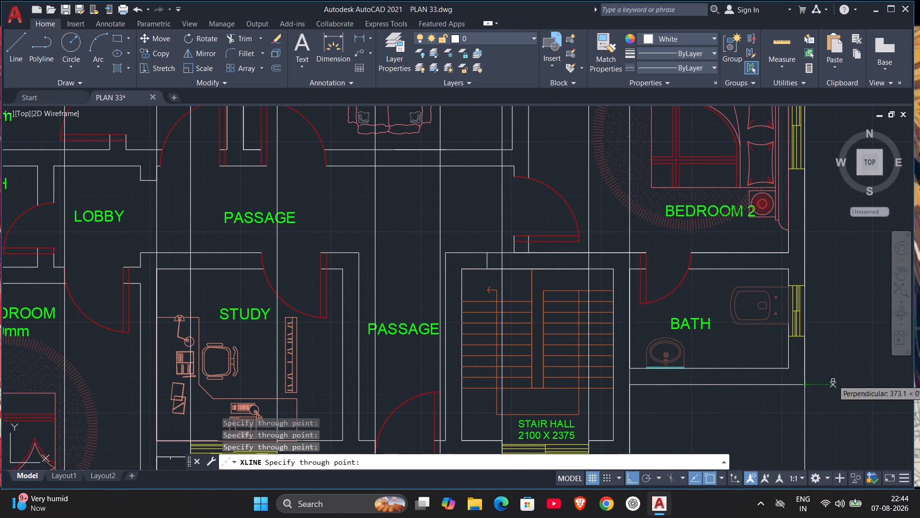
{"action": "scroll", "coordinate": [833, 380], "scroll_direction": "down", "scroll_amount": 2}
{"action": "middle_click_drag", "start_coordinate": [833, 380], "coordinate": [766, 436]}
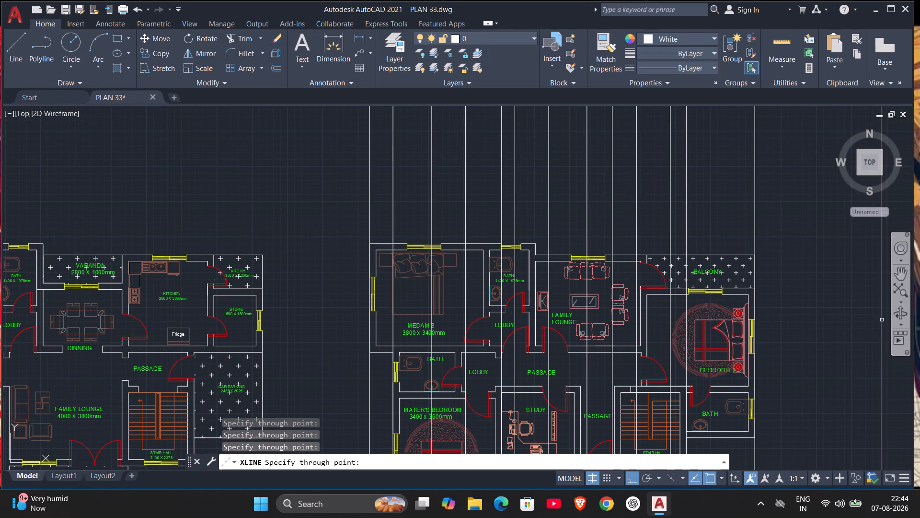
{"action": "key", "text": "Escape"}
Draw a horizontal ground line across all the first floor construction lines, level with the ground floor elevation's ground line.
{"action": "scroll", "coordinate": [829, 355], "scroll_direction": "down", "scroll_amount": 2}
{"action": "middle_click_drag", "start_coordinate": [789, 427], "coordinate": [866, 248]}
{"action": "scroll", "coordinate": [866, 350], "scroll_direction": "up", "scroll_amount": 1}
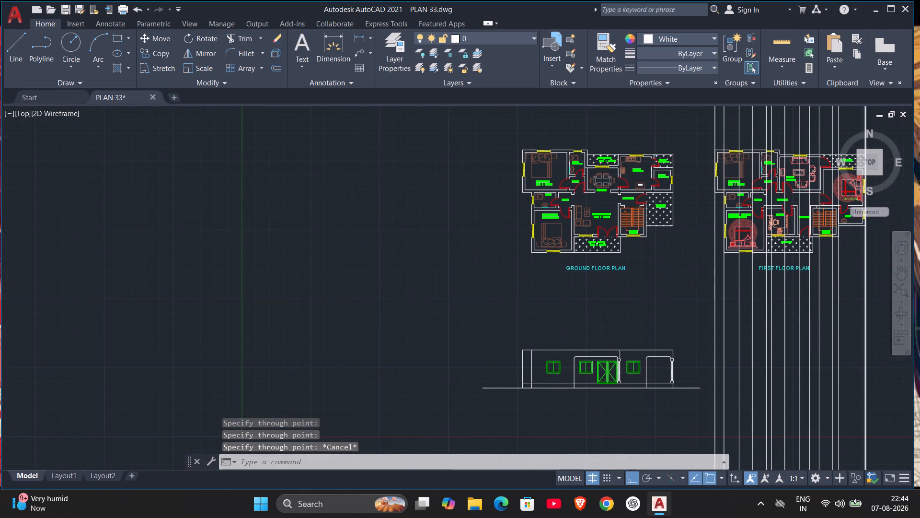
{"action": "scroll", "coordinate": [847, 353], "scroll_direction": "up", "scroll_amount": 1}
{"action": "middle_click_drag", "start_coordinate": [846, 353], "coordinate": [857, 293]}
{"action": "scroll", "coordinate": [857, 293], "scroll_direction": "down", "scroll_amount": 2}
{"action": "middle_click_drag", "start_coordinate": [807, 392], "coordinate": [795, 364]}
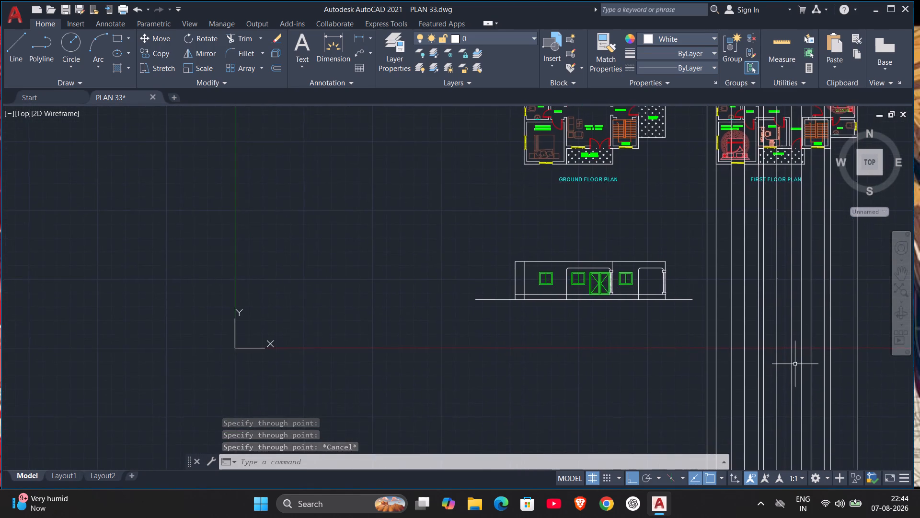
{"action": "scroll", "coordinate": [795, 361], "scroll_direction": "up", "scroll_amount": 2}
{"action": "middle_click_drag", "start_coordinate": [797, 347], "coordinate": [801, 441]}
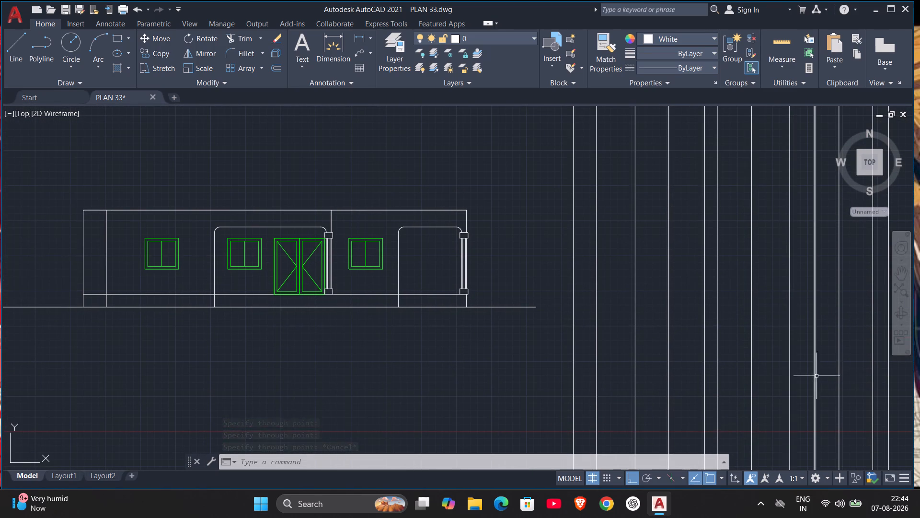
{"action": "key", "text": "Escape"}
{"action": "key", "text": "l"}
{"action": "key", "text": "Return"}
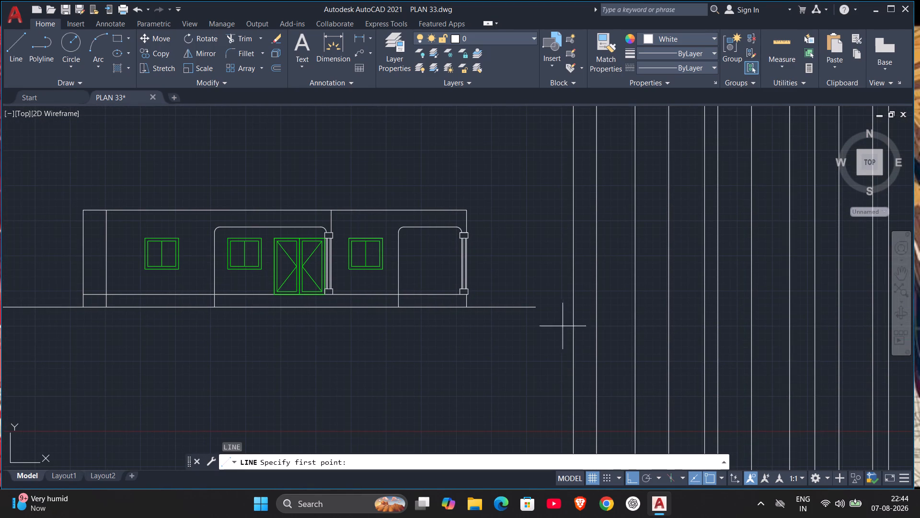
{"action": "left_click", "coordinate": [565, 306]}
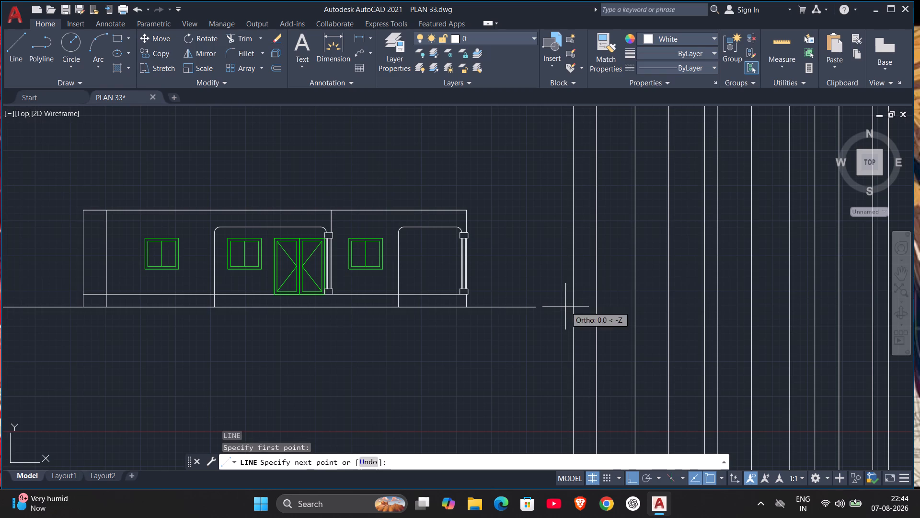
{"action": "middle_click_drag", "start_coordinate": [812, 319], "coordinate": [487, 363]}
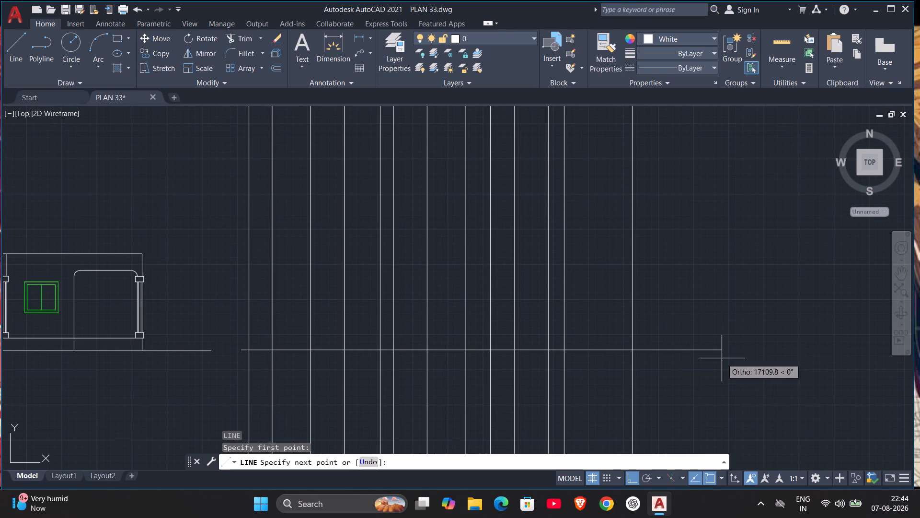
{"action": "left_click", "coordinate": [666, 361]}
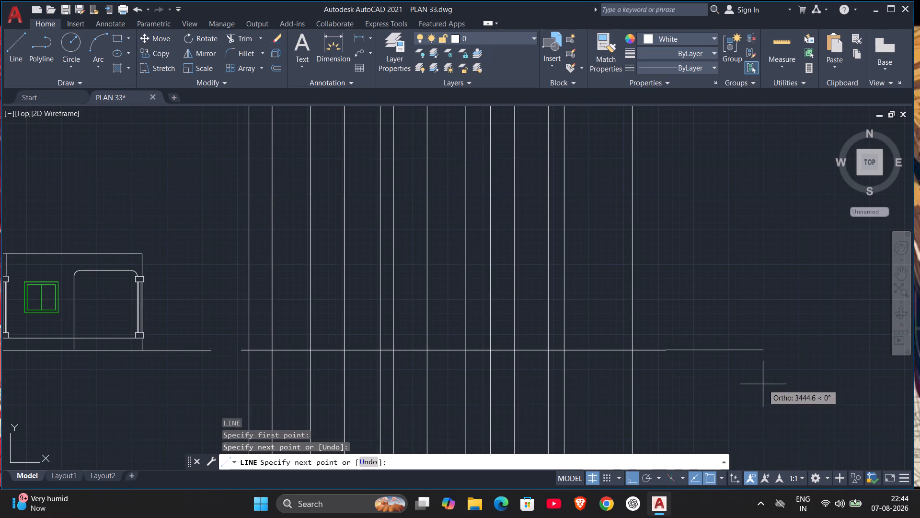
{"action": "key", "text": "Escape"}
Trim off all the vertical construction lines below the new ground line under the first floor plan.
{"action": "scroll", "coordinate": [738, 400], "scroll_direction": "down", "scroll_amount": 2}
{"action": "middle_click_drag", "start_coordinate": [726, 355], "coordinate": [751, 231]}
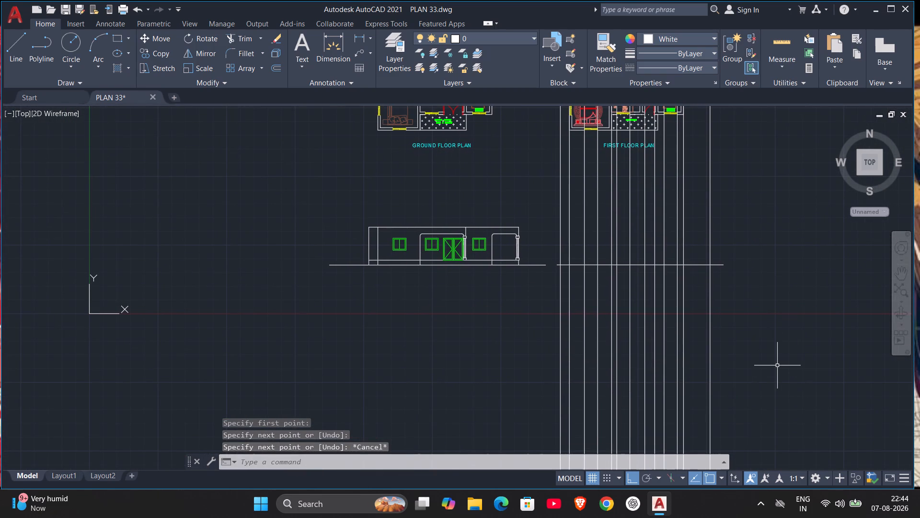
{"action": "key", "text": "t"}
{"action": "key", "text": "r"}
{"action": "key", "text": "Return"}
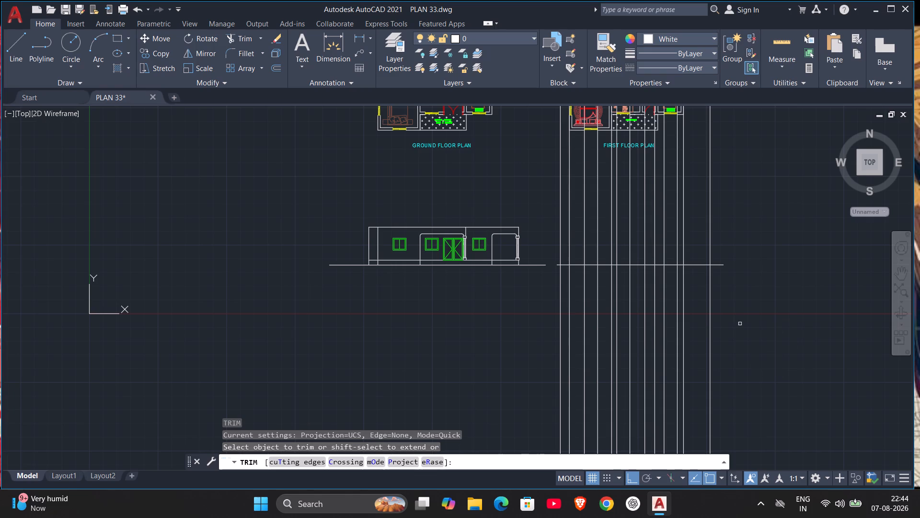
{"action": "left_click_drag", "start_coordinate": [741, 320], "coordinate": [468, 390]}
{"action": "middle_click_drag", "start_coordinate": [770, 237], "coordinate": [768, 461]}
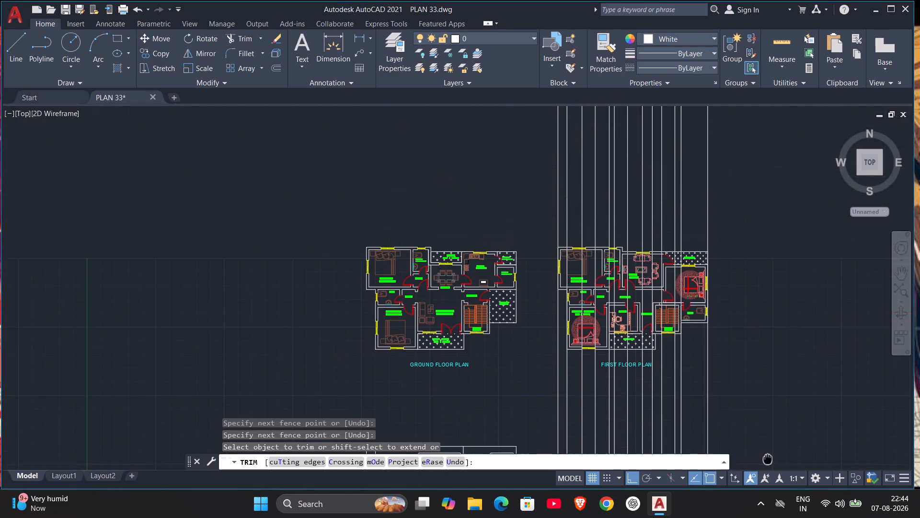
{"action": "middle_click_drag", "start_coordinate": [768, 461], "coordinate": [768, 461]}
{"action": "key", "text": "Escape"}
Quick-measure the plinth height at the base of the ground floor front elevation.
{"action": "middle_click_drag", "start_coordinate": [755, 394], "coordinate": [779, 292]}
{"action": "scroll", "coordinate": [755, 392], "scroll_direction": "up", "scroll_amount": 1}
{"action": "middle_click_drag", "start_coordinate": [694, 387], "coordinate": [726, 341]}
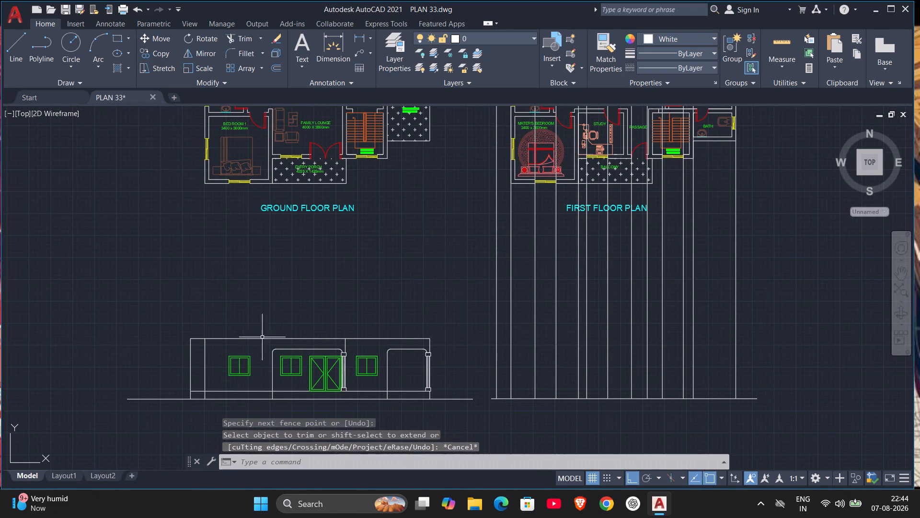
{"action": "middle_click_drag", "start_coordinate": [572, 382], "coordinate": [574, 354]}
{"action": "scroll", "coordinate": [574, 369], "scroll_direction": "up", "scroll_amount": 1}
{"action": "scroll", "coordinate": [574, 369], "scroll_direction": "down", "scroll_amount": 1}
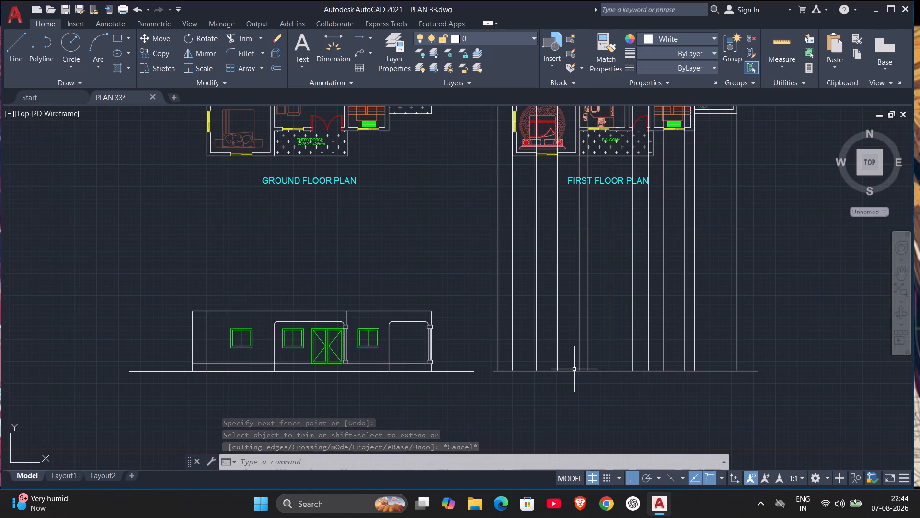
{"action": "middle_click_drag", "start_coordinate": [574, 318], "coordinate": [560, 371]}
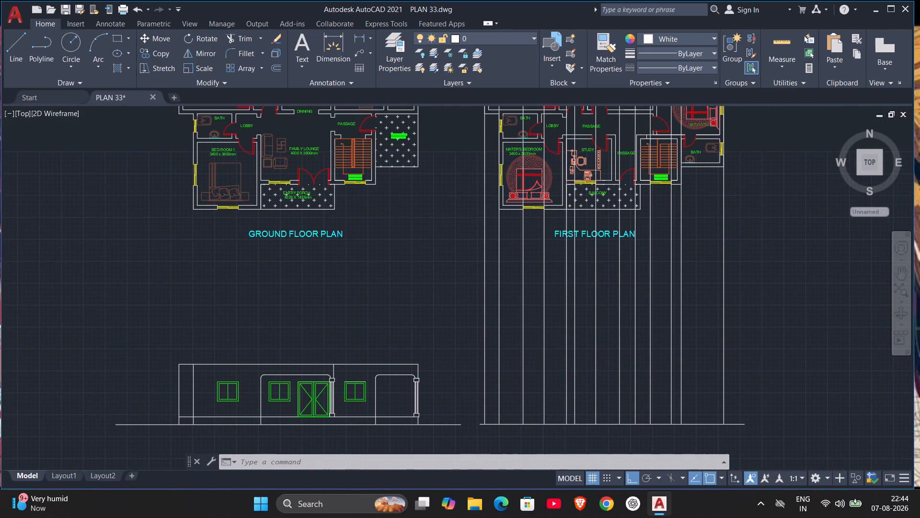
{"action": "middle_click_drag", "start_coordinate": [327, 411], "coordinate": [418, 356]}
{"action": "scroll", "coordinate": [328, 410], "scroll_direction": "up", "scroll_amount": 2}
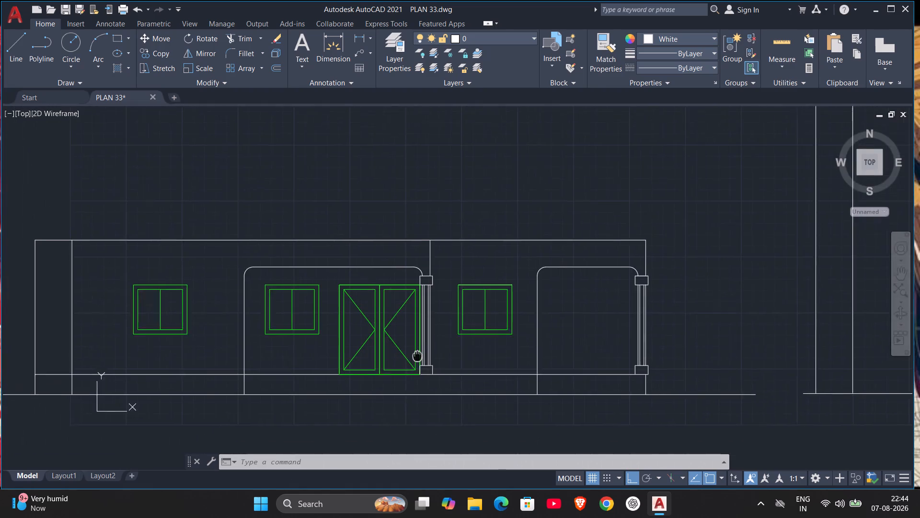
{"action": "middle_click_drag", "start_coordinate": [418, 356], "coordinate": [478, 349]}
{"action": "left_click", "coordinate": [789, 42]}
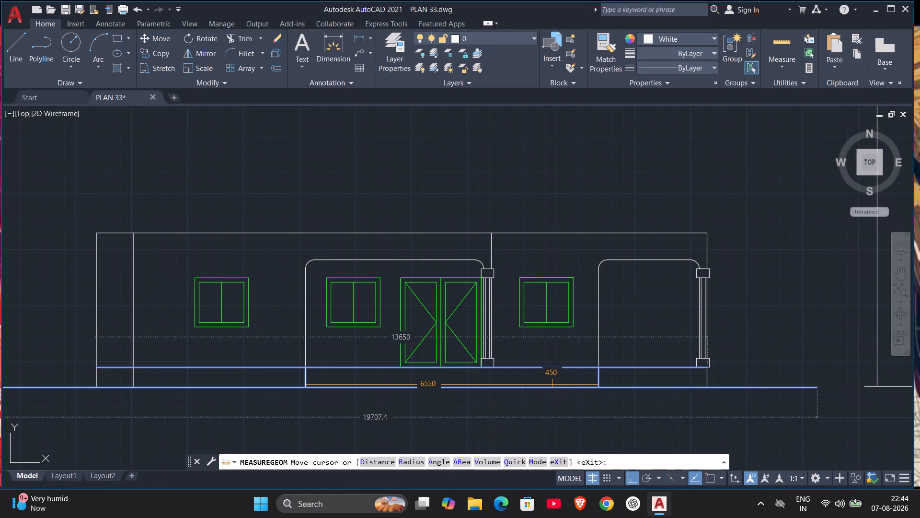
{"action": "key", "text": "Escape"}
Examine the ground floor front elevation against the first floor plan and its projected construction lines.
{"action": "scroll", "coordinate": [694, 399], "scroll_direction": "down", "scroll_amount": 2}
{"action": "middle_click_drag", "start_coordinate": [756, 387], "coordinate": [423, 428]}
{"action": "middle_click_drag", "start_coordinate": [440, 411], "coordinate": [440, 410]}
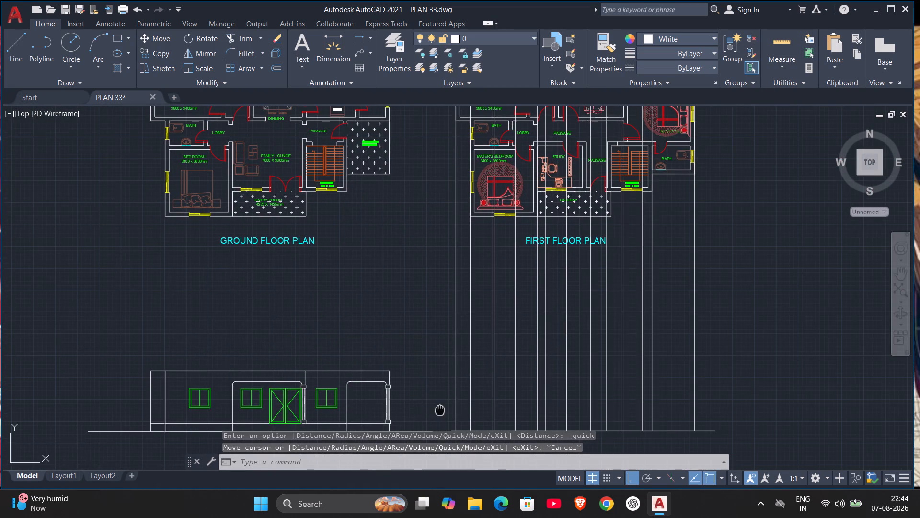
{"action": "middle_click_drag", "start_coordinate": [440, 410], "coordinate": [471, 339]}
{"action": "middle_click_drag", "start_coordinate": [373, 387], "coordinate": [503, 391]}
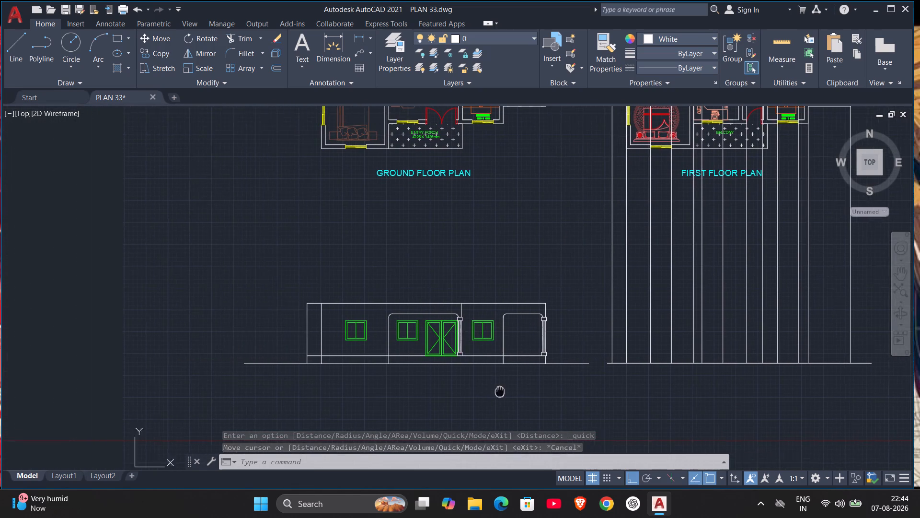
{"action": "middle_click_drag", "start_coordinate": [503, 391], "coordinate": [517, 391]}
{"action": "scroll", "coordinate": [430, 358], "scroll_direction": "up", "scroll_amount": 3}
{"action": "middle_click_drag", "start_coordinate": [443, 360], "coordinate": [496, 373]}
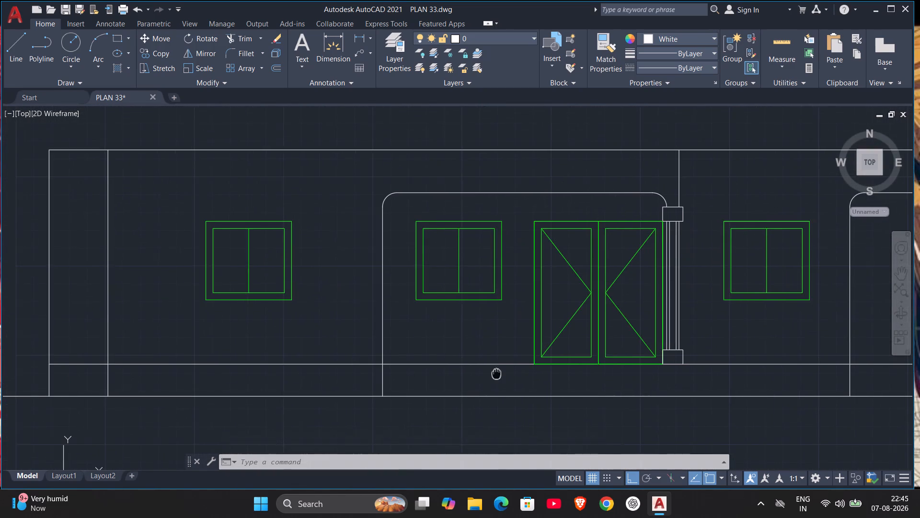
{"action": "middle_click_drag", "start_coordinate": [496, 373], "coordinate": [497, 373]}
{"action": "scroll", "coordinate": [497, 373], "scroll_direction": "down", "scroll_amount": 3}
{"action": "middle_click_drag", "start_coordinate": [749, 341], "coordinate": [550, 422]}
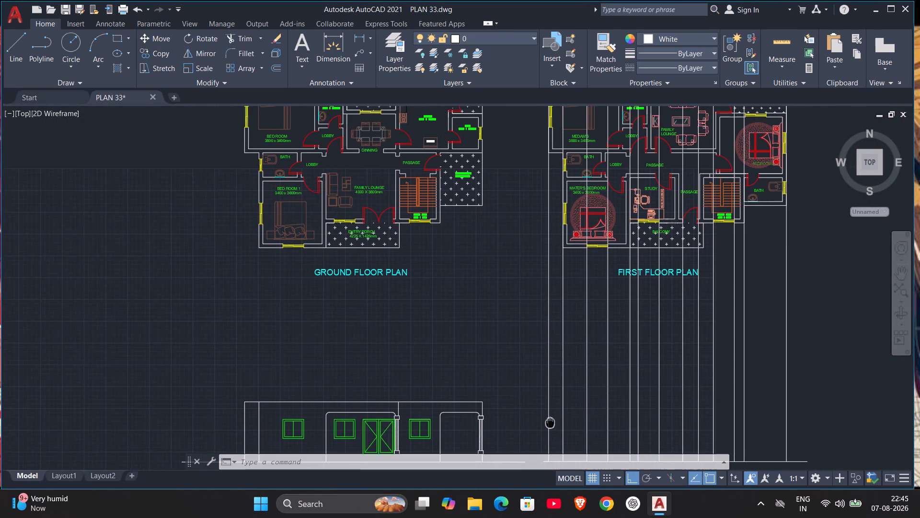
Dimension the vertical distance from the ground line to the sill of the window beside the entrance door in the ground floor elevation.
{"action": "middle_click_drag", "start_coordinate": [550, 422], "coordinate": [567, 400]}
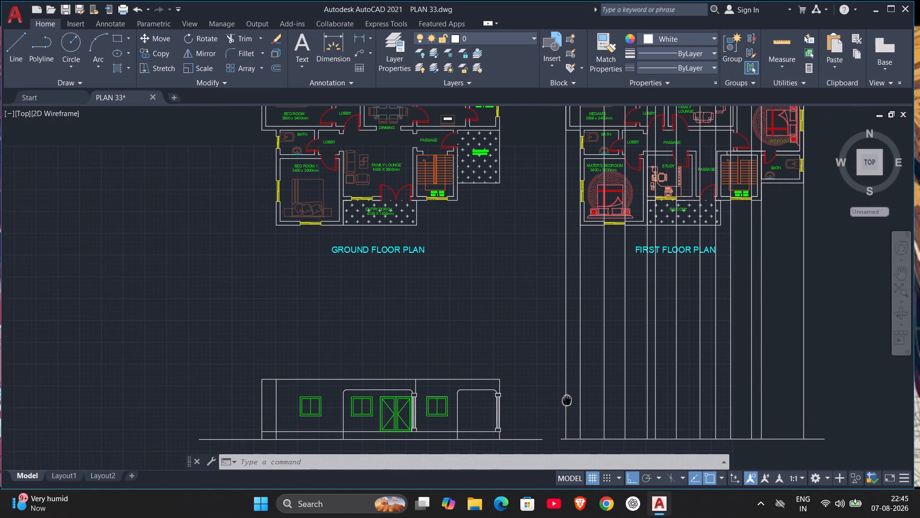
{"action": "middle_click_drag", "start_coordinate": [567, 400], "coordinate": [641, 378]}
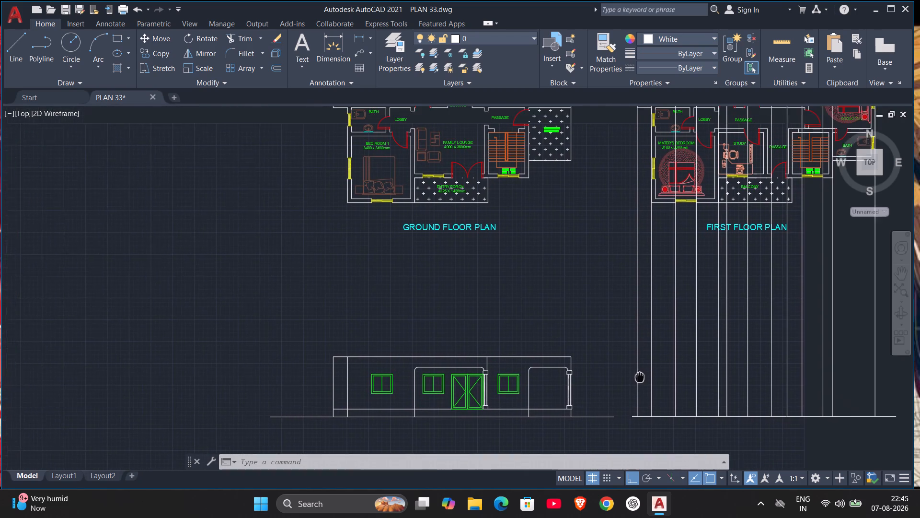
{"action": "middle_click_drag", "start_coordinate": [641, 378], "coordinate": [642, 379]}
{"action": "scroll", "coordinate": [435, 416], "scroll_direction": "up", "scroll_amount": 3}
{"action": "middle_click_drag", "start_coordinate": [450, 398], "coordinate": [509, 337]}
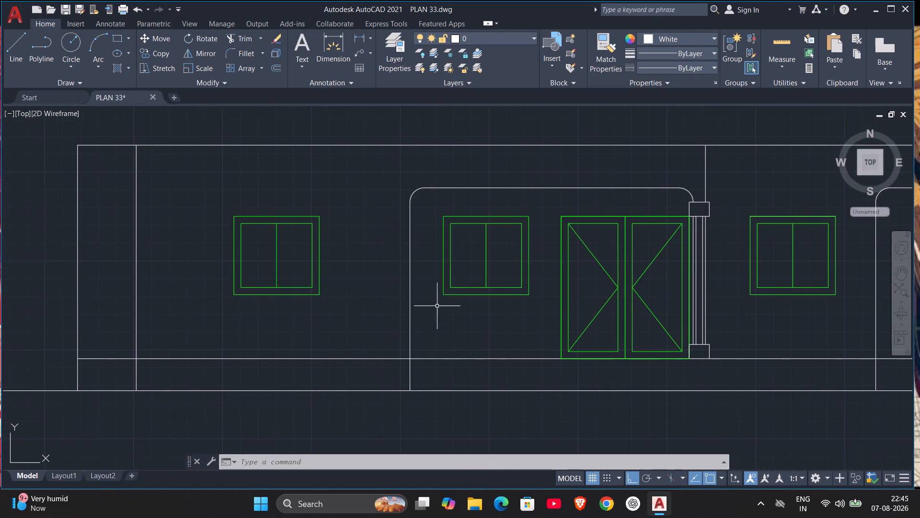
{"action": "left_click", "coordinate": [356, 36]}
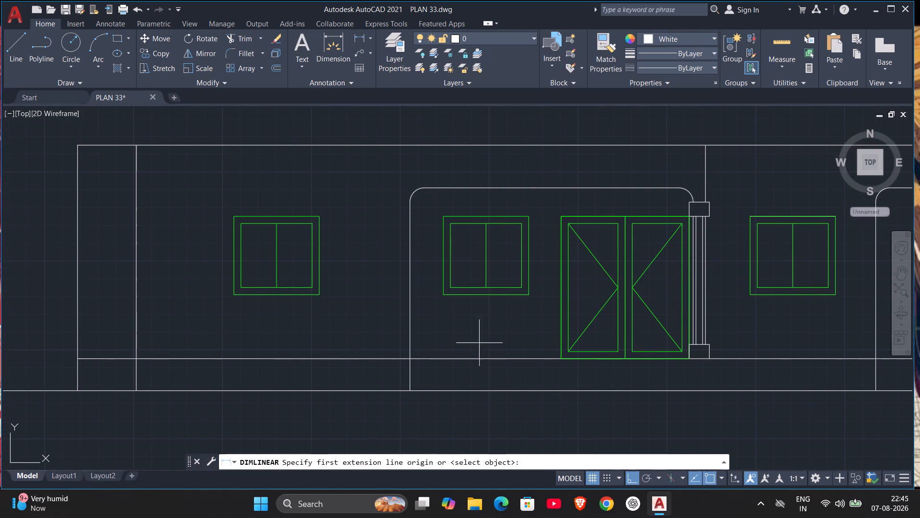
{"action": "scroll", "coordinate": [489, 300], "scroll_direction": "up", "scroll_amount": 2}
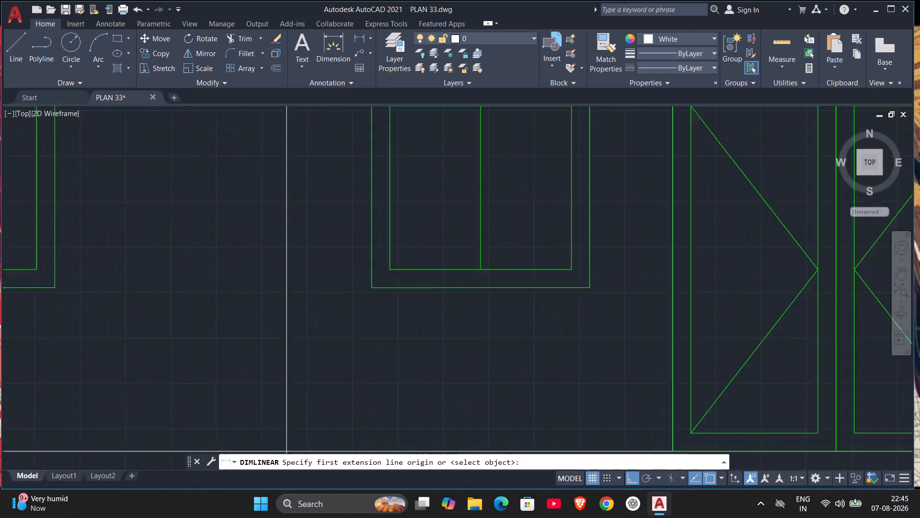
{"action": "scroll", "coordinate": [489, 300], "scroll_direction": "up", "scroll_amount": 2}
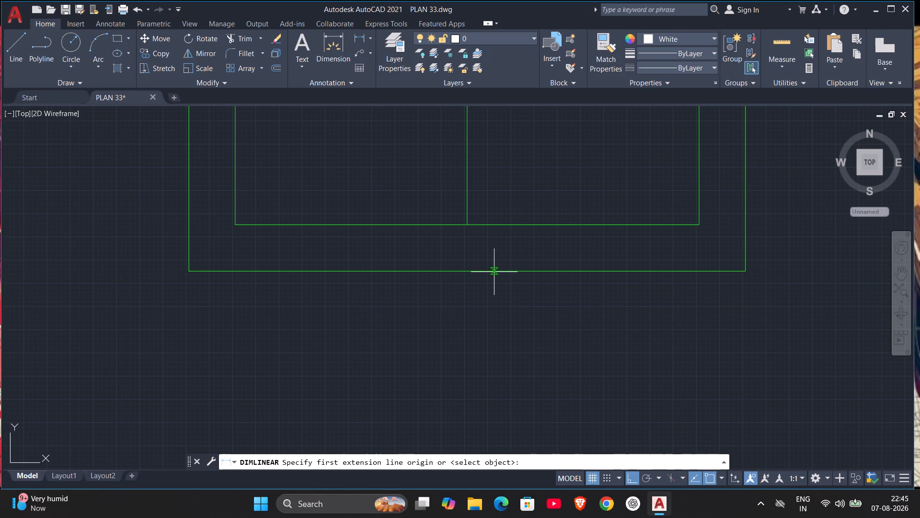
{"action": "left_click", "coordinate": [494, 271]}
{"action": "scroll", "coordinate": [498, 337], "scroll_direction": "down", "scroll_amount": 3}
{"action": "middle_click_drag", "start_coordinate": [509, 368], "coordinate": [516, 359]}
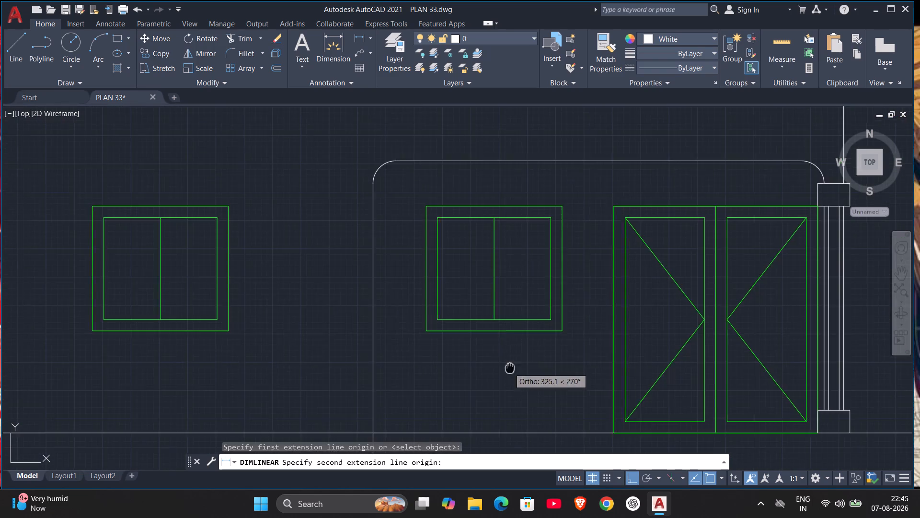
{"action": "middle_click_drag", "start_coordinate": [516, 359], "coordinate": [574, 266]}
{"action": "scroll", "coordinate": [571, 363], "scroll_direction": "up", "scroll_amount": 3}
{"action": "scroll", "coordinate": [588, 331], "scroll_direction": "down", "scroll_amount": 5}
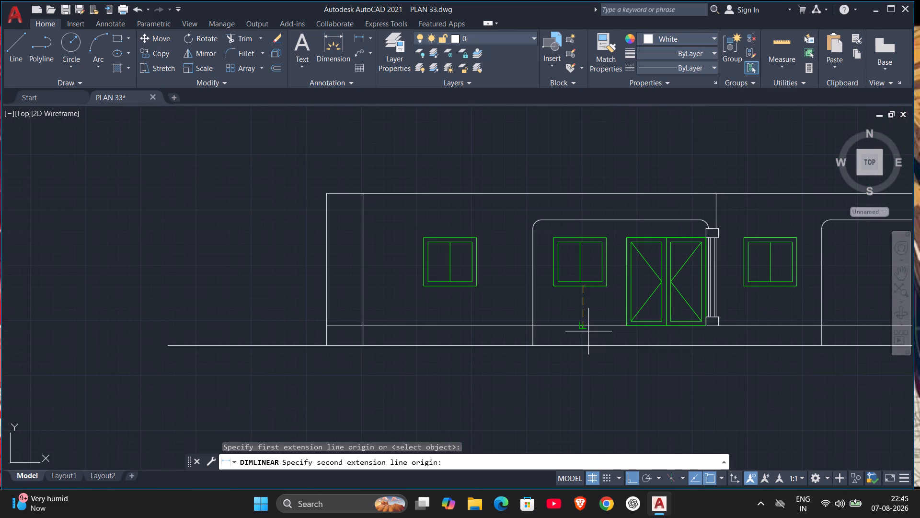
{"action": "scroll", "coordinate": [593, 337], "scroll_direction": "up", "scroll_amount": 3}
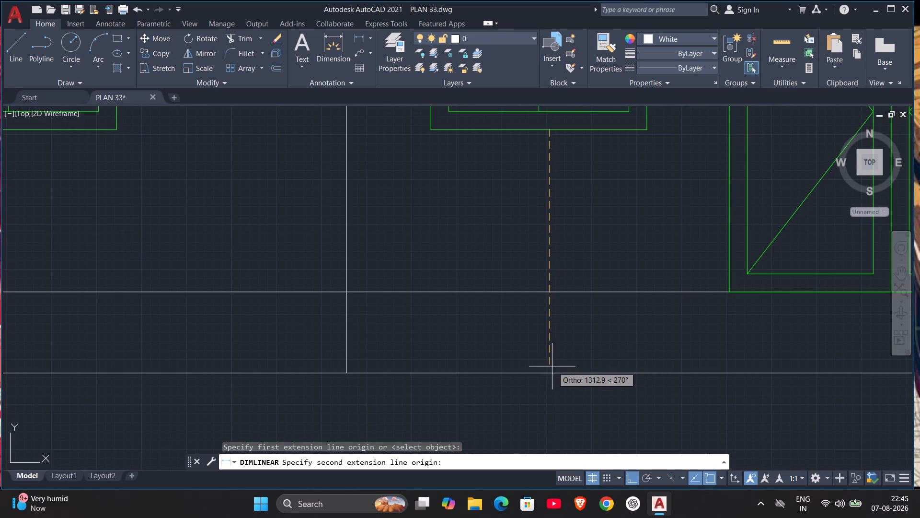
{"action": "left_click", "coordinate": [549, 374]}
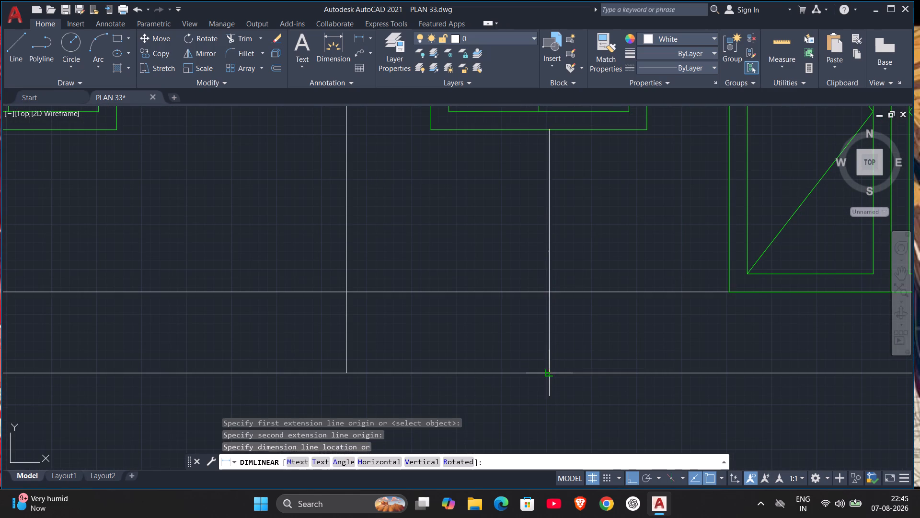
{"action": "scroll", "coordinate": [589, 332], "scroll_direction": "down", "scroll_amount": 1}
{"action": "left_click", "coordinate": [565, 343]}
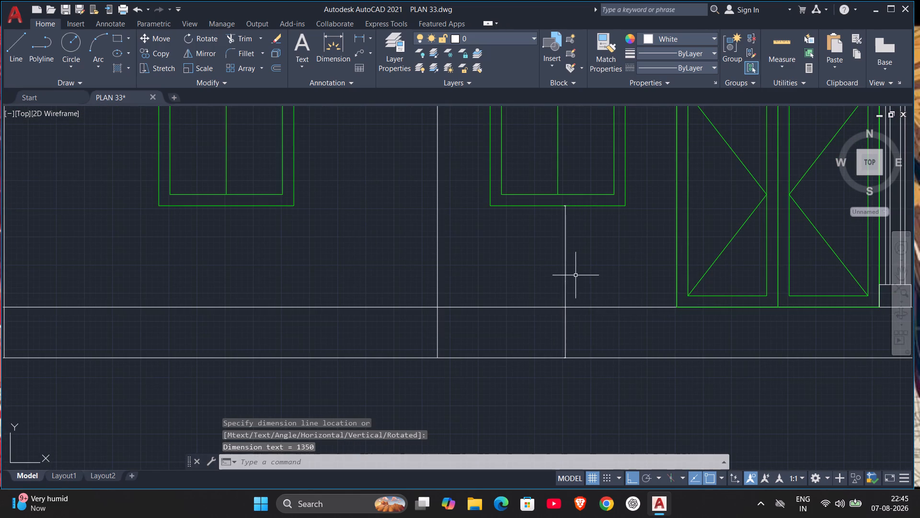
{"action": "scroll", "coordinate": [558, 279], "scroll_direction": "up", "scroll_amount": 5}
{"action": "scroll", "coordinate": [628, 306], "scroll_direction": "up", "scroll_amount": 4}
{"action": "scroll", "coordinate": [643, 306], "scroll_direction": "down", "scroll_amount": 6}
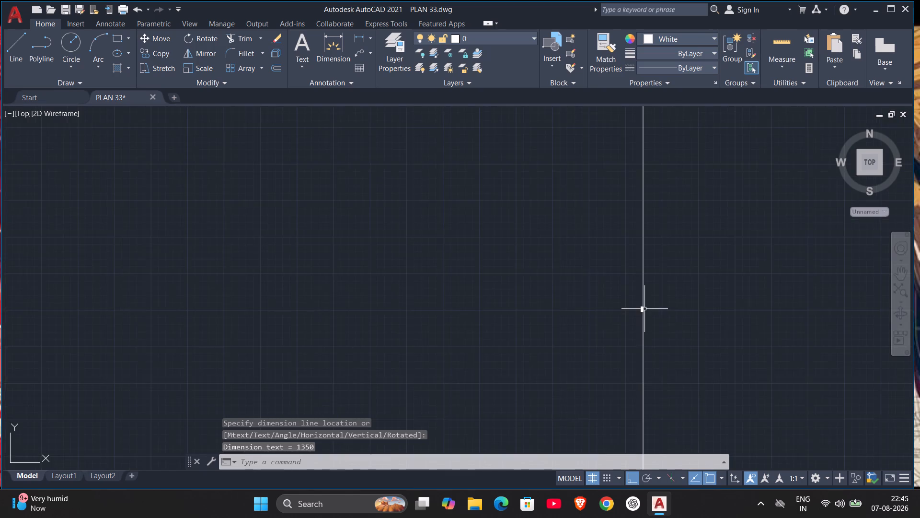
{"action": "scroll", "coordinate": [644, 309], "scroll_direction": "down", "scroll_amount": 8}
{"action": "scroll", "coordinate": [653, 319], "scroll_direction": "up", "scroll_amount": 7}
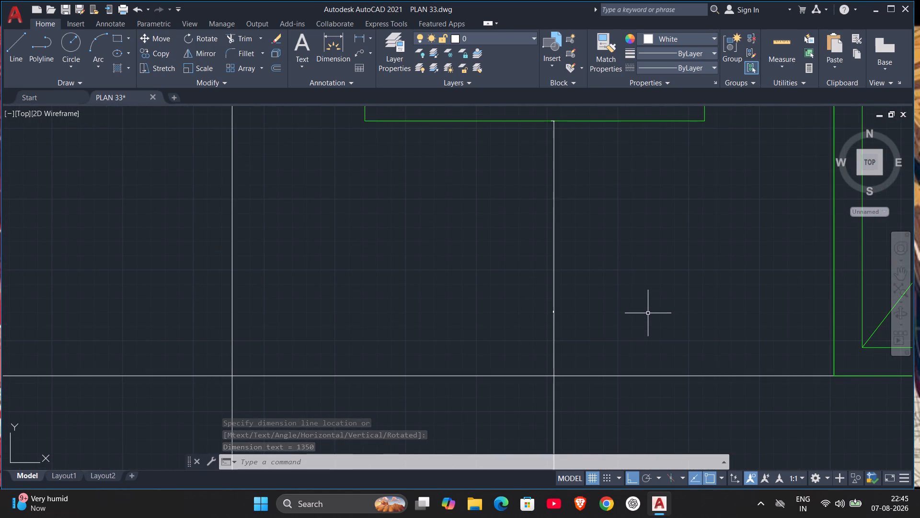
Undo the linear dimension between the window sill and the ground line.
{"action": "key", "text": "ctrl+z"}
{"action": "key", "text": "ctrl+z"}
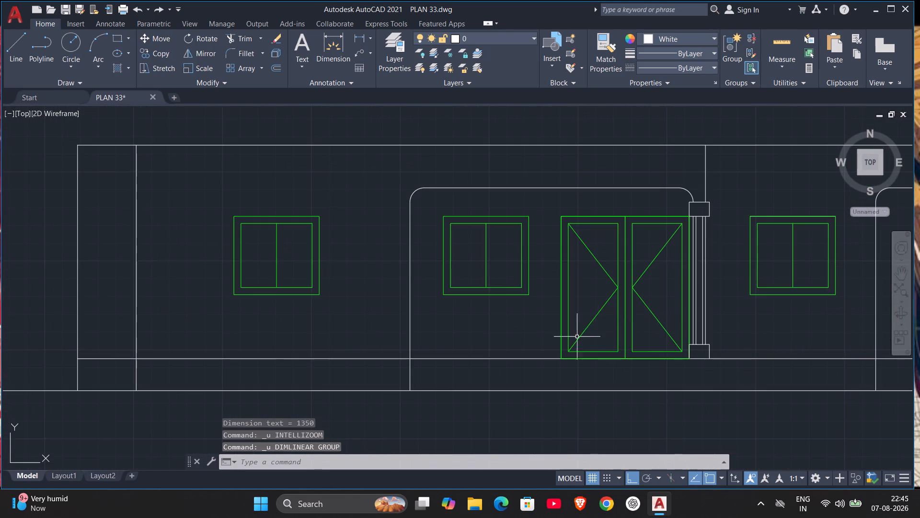
Offset the ground line under the first floor plan upward by 1350 to form the window sill line.
{"action": "scroll", "coordinate": [618, 353], "scroll_direction": "down", "scroll_amount": 3}
{"action": "middle_click_drag", "start_coordinate": [840, 333], "coordinate": [437, 416]}
{"action": "middle_click_drag", "start_coordinate": [573, 475], "coordinate": [589, 406]}
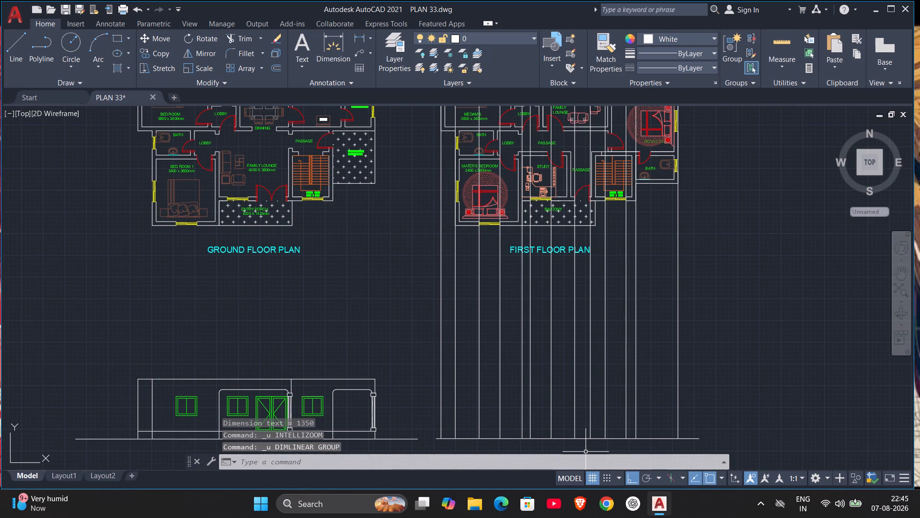
{"action": "middle_click_drag", "start_coordinate": [610, 413], "coordinate": [628, 331]}
{"action": "key", "text": "Escape"}
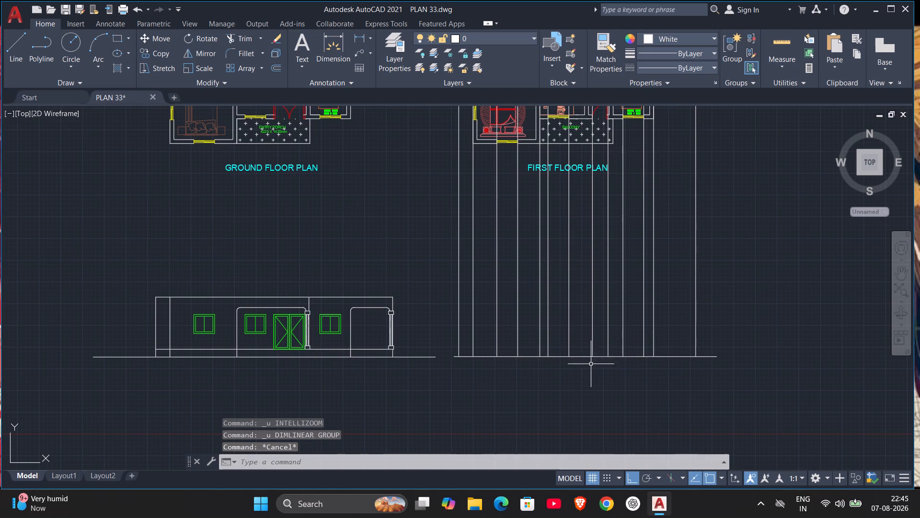
{"action": "scroll", "coordinate": [585, 359], "scroll_direction": "up", "scroll_amount": 2}
{"action": "scroll", "coordinate": [579, 368], "scroll_direction": "down", "scroll_amount": 2}
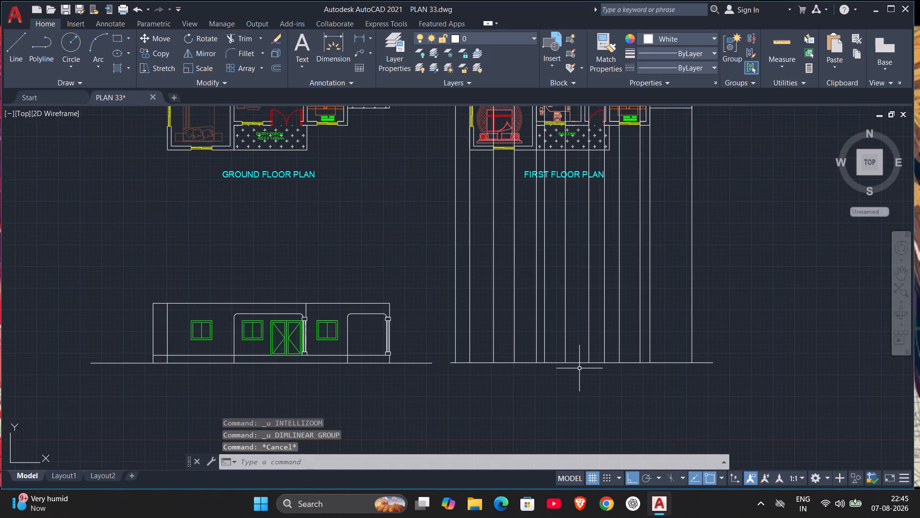
{"action": "key", "text": "o"}
{"action": "key", "text": "Return"}
{"action": "type", "text": "136"}
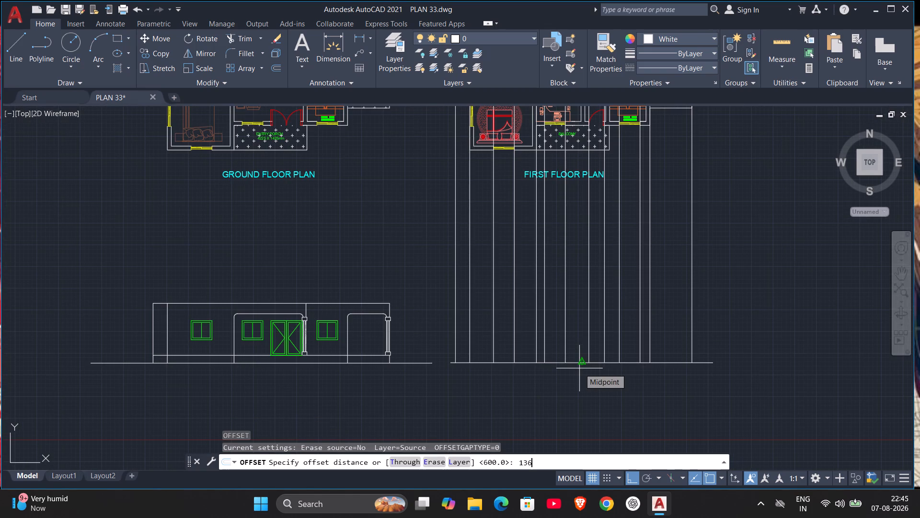
{"action": "key", "text": "BackSpace"}
{"action": "type", "text": "50"}
{"action": "key", "text": "Return"}
{"action": "scroll", "coordinate": [582, 362], "scroll_direction": "up", "scroll_amount": 2}
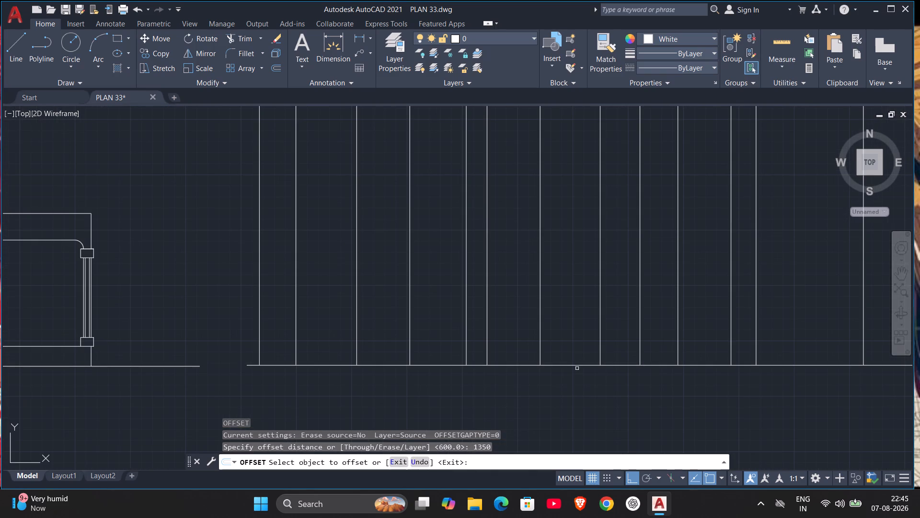
{"action": "left_click", "coordinate": [577, 366]}
{"action": "scroll", "coordinate": [588, 273], "scroll_direction": "down", "scroll_amount": 1}
{"action": "middle_click", "coordinate": [588, 273]}
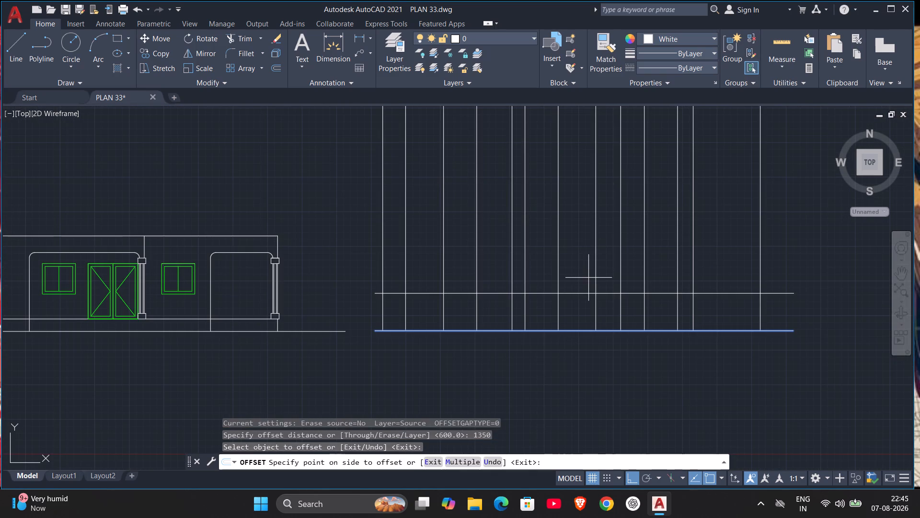
{"action": "left_click", "coordinate": [588, 278]}
Examine the windows of the ground floor front elevation against the sill line across the first floor construction lines.
{"action": "scroll", "coordinate": [606, 295], "scroll_direction": "down", "scroll_amount": 1}
{"action": "middle_click_drag", "start_coordinate": [606, 296], "coordinate": [742, 317]}
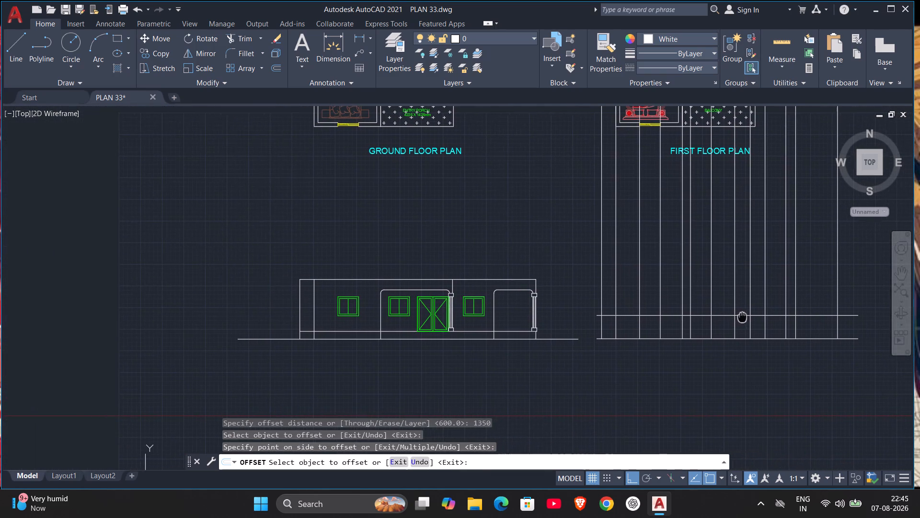
{"action": "middle_click_drag", "start_coordinate": [742, 317], "coordinate": [742, 317]}
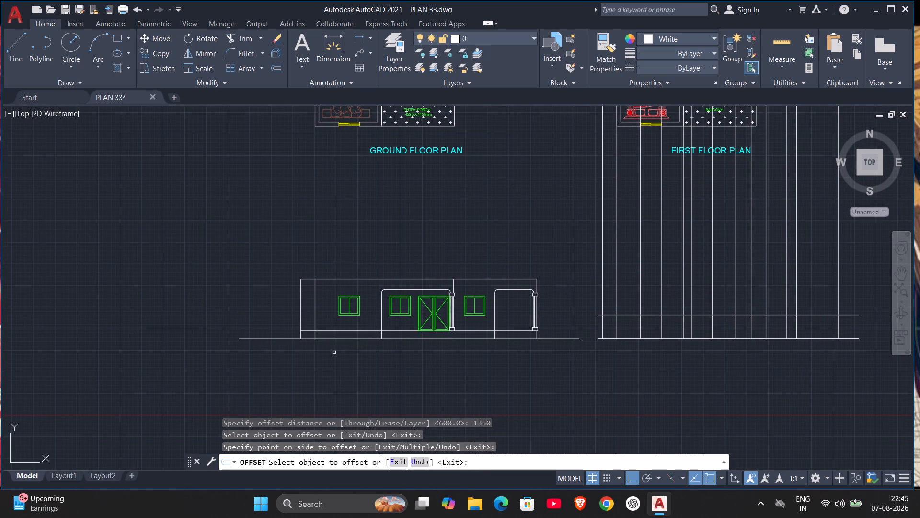
{"action": "middle_click_drag", "start_coordinate": [646, 302], "coordinate": [637, 296]}
{"action": "scroll", "coordinate": [646, 299], "scroll_direction": "up", "scroll_amount": 1}
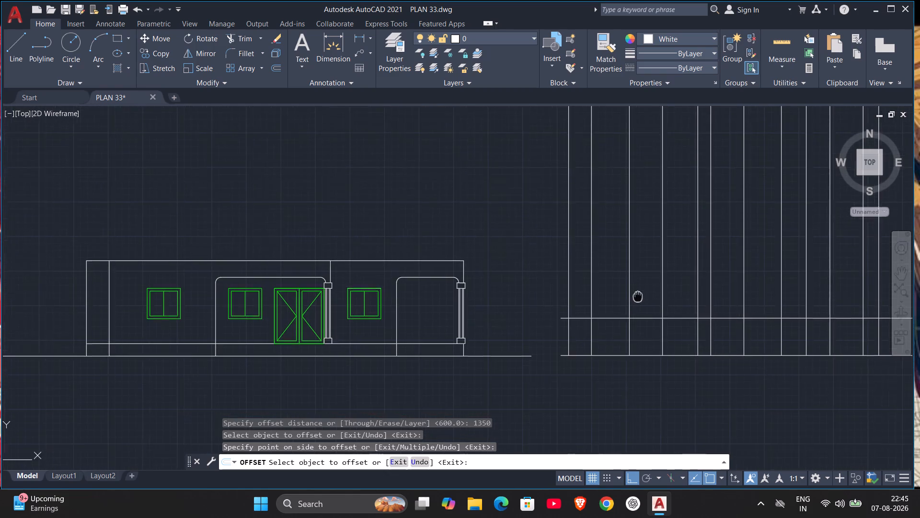
{"action": "middle_click_drag", "start_coordinate": [637, 296], "coordinate": [631, 292]}
{"action": "scroll", "coordinate": [631, 292], "scroll_direction": "up", "scroll_amount": 1}
{"action": "scroll", "coordinate": [631, 292], "scroll_direction": "down", "scroll_amount": 1}
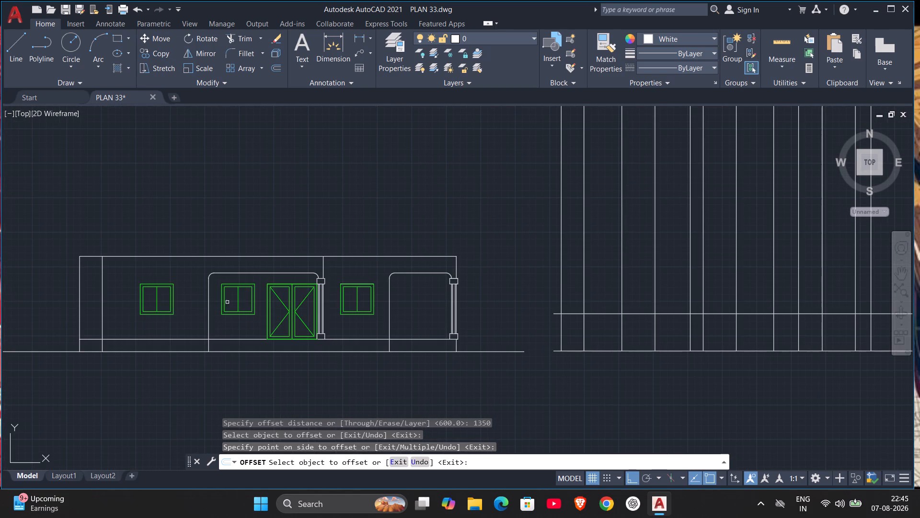
{"action": "middle_click_drag", "start_coordinate": [272, 317], "coordinate": [530, 367]}
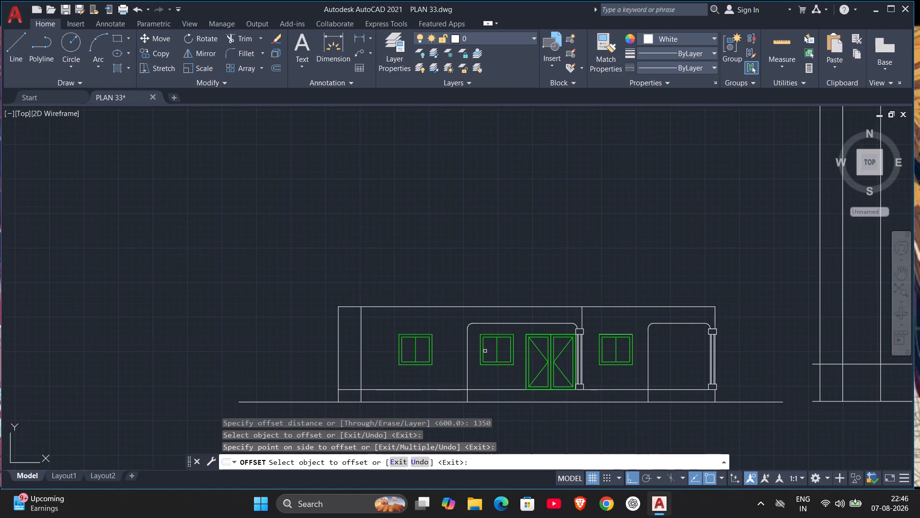
{"action": "scroll", "coordinate": [485, 351], "scroll_direction": "up", "scroll_amount": 2}
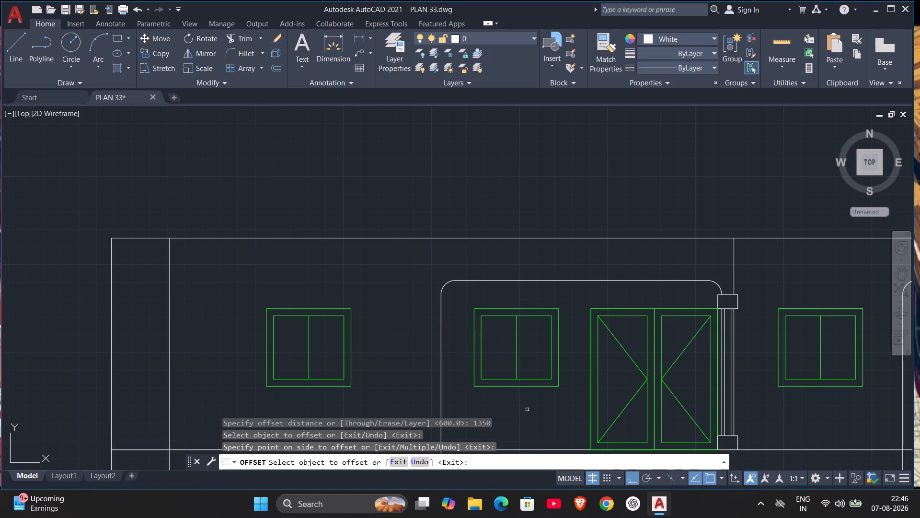
{"action": "scroll", "coordinate": [527, 410], "scroll_direction": "down", "scroll_amount": 1}
{"action": "middle_click_drag", "start_coordinate": [535, 387], "coordinate": [554, 295]}
{"action": "middle_click_drag", "start_coordinate": [535, 308], "coordinate": [519, 390]}
{"action": "scroll", "coordinate": [523, 377], "scroll_direction": "up", "scroll_amount": 1}
{"action": "middle_click_drag", "start_coordinate": [528, 391], "coordinate": [552, 333]}
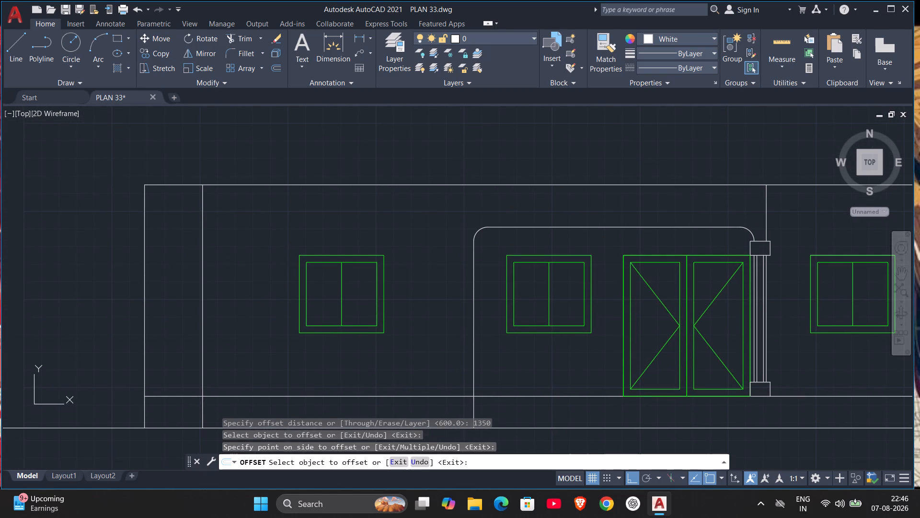
{"action": "key", "text": "Escape"}
Add a linear dimension for the overall height of the window beside the entrance door in the ground floor elevation.
{"action": "scroll", "coordinate": [552, 333], "scroll_direction": "up", "scroll_amount": 2}
{"action": "middle_click_drag", "start_coordinate": [547, 338], "coordinate": [548, 389]}
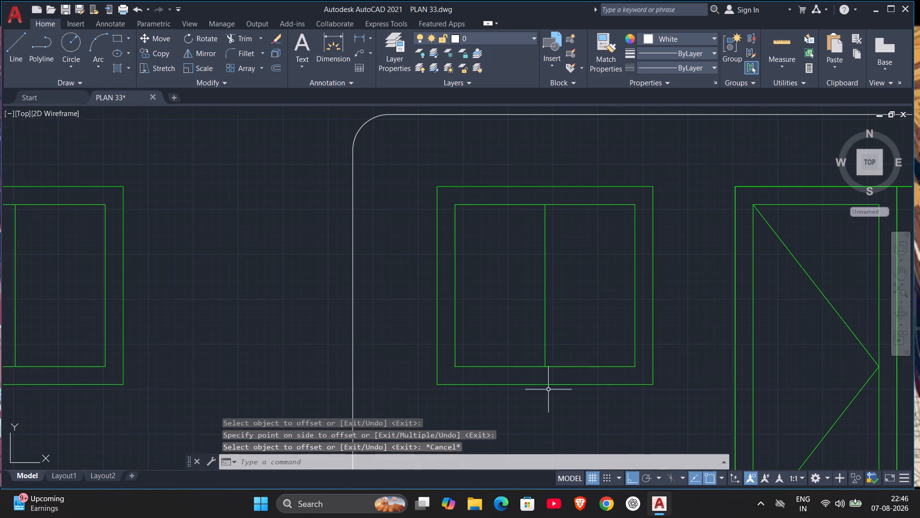
{"action": "left_click", "coordinate": [361, 38]}
{"action": "left_click", "coordinate": [437, 384]}
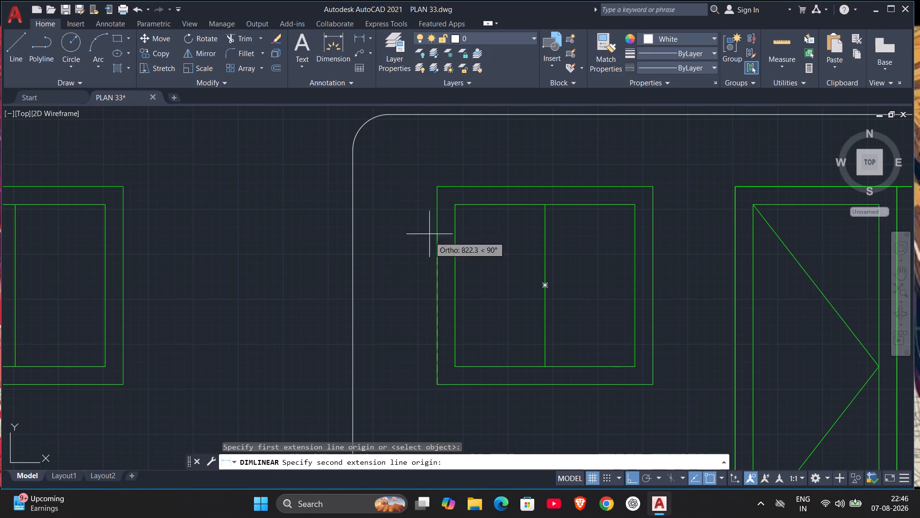
{"action": "left_click", "coordinate": [437, 184]}
{"action": "left_click", "coordinate": [415, 190]}
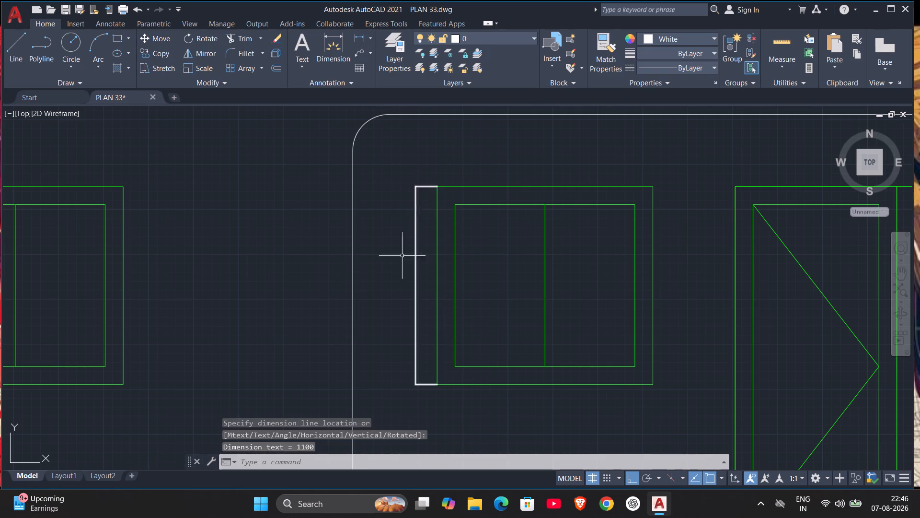
{"action": "scroll", "coordinate": [406, 290], "scroll_direction": "up", "scroll_amount": 7}
{"action": "middle_click_drag", "start_coordinate": [486, 254], "coordinate": [484, 265]}
{"action": "scroll", "coordinate": [484, 264], "scroll_direction": "down", "scroll_amount": 7}
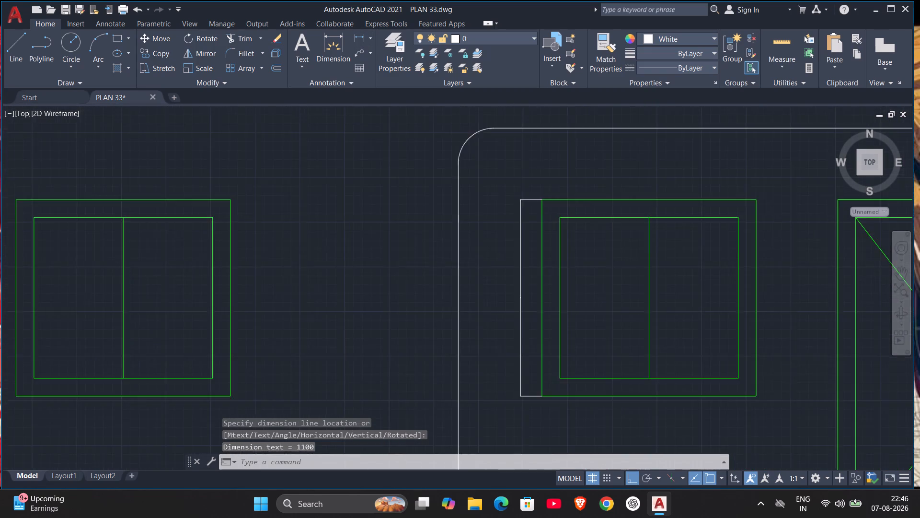
{"action": "scroll", "coordinate": [532, 316], "scroll_direction": "down", "scroll_amount": 1}
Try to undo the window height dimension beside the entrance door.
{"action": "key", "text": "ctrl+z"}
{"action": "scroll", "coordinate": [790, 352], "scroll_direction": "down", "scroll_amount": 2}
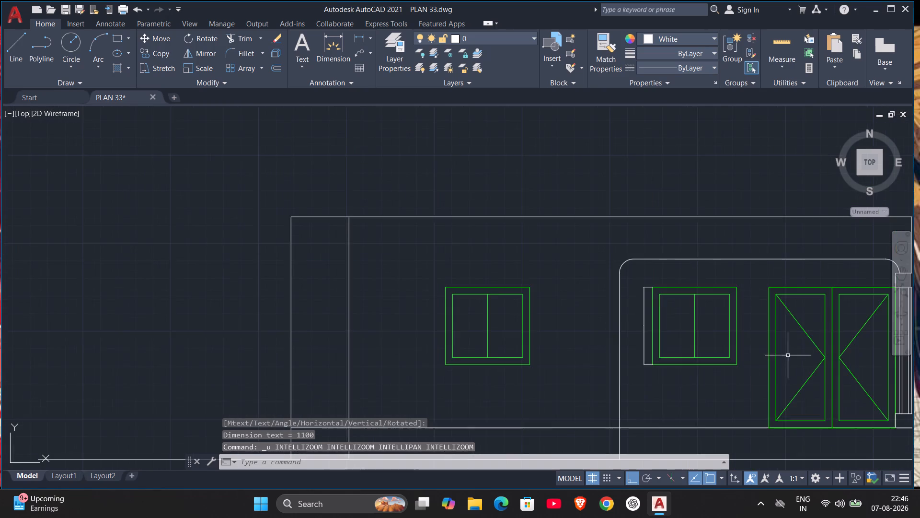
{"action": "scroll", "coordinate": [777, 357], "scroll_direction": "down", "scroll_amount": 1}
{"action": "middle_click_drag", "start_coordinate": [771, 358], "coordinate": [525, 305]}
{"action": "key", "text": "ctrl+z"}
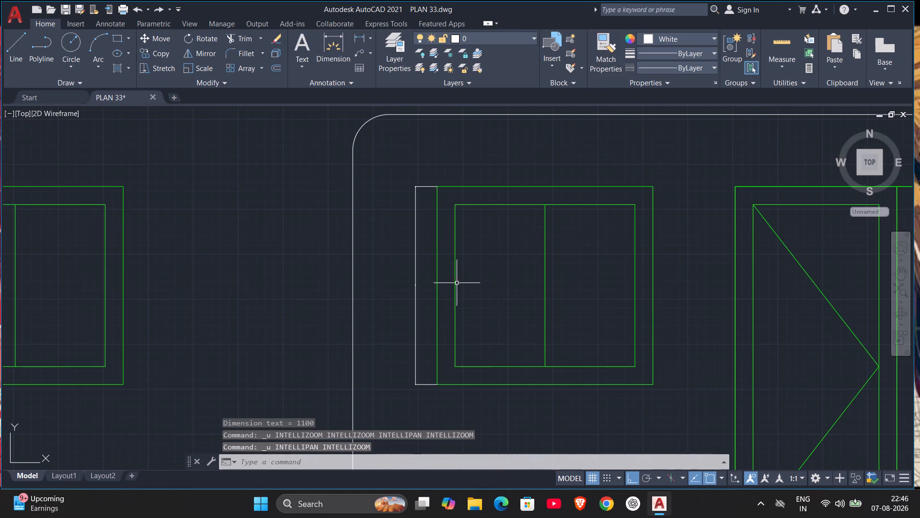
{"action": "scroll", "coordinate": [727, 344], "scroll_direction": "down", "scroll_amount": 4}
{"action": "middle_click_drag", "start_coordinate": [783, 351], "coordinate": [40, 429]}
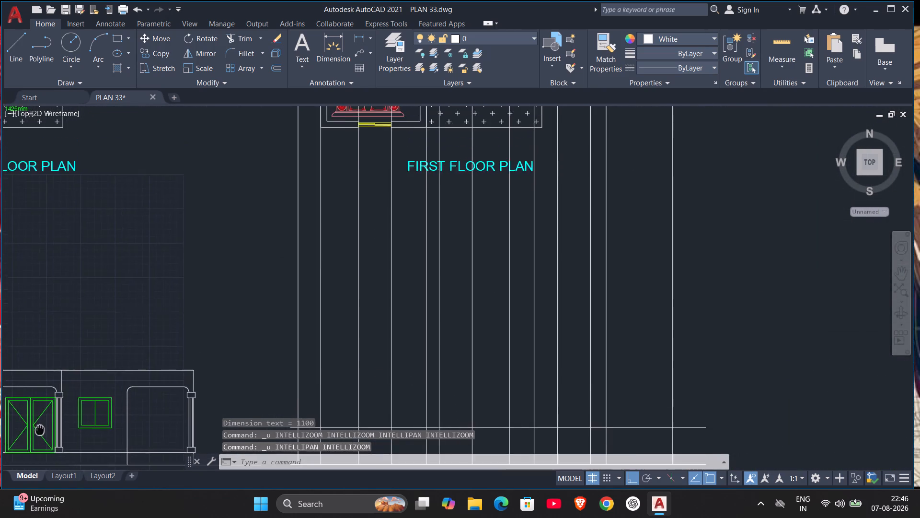
Delete the height dimension on the window beside the entrance door in the ground floor elevation.
{"action": "middle_click_drag", "start_coordinate": [40, 429], "coordinate": [642, 355]}
{"action": "scroll", "coordinate": [436, 346], "scroll_direction": "up", "scroll_amount": 4}
{"action": "middle_click_drag", "start_coordinate": [600, 361], "coordinate": [647, 264]}
{"action": "scroll", "coordinate": [615, 334], "scroll_direction": "down", "scroll_amount": 2}
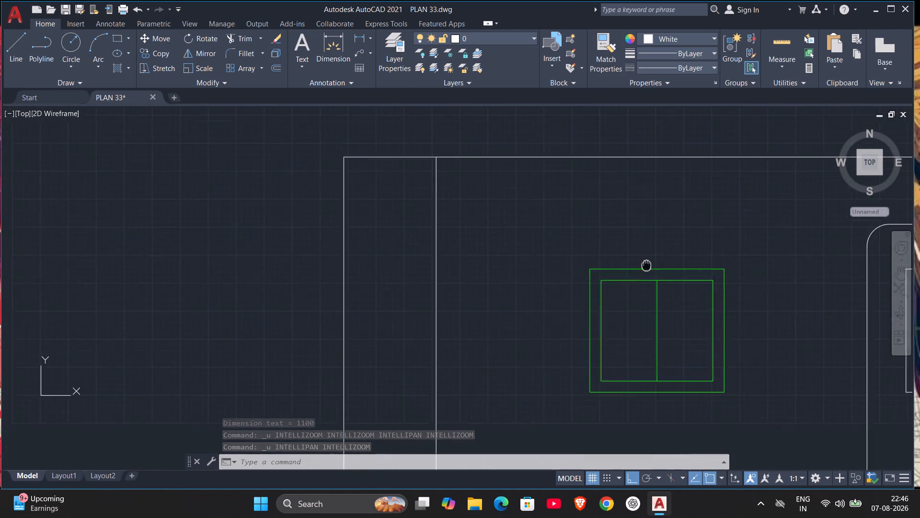
{"action": "middle_click_drag", "start_coordinate": [647, 264], "coordinate": [648, 262]}
{"action": "scroll", "coordinate": [647, 264], "scroll_direction": "down", "scroll_amount": 1}
{"action": "scroll", "coordinate": [776, 277], "scroll_direction": "up", "scroll_amount": 3}
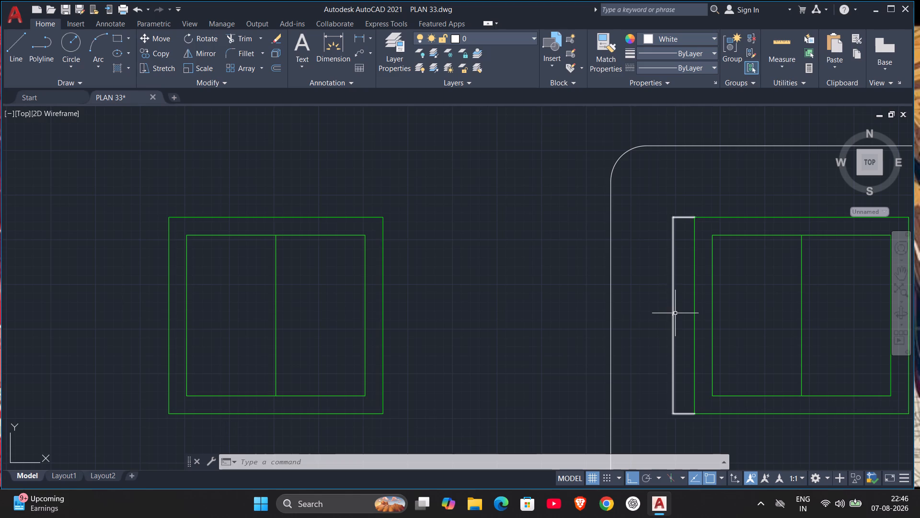
{"action": "left_click", "coordinate": [672, 316]}
{"action": "key", "text": "Delete"}
Offset the window sill line under the first floor plan upward by 1100 to form the window head line.
{"action": "scroll", "coordinate": [799, 354], "scroll_direction": "down", "scroll_amount": 3}
{"action": "middle_click_drag", "start_coordinate": [804, 374], "coordinate": [129, 387]}
{"action": "middle_click_drag", "start_coordinate": [644, 410], "coordinate": [429, 332]}
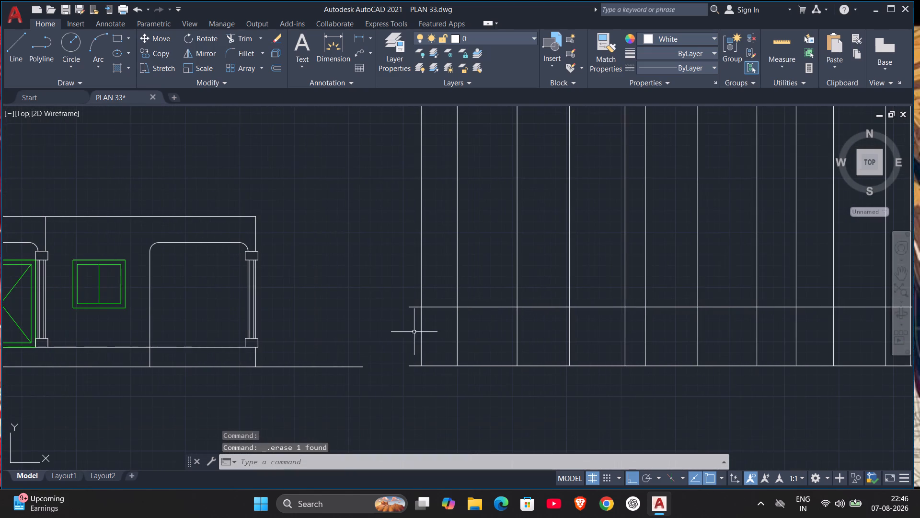
{"action": "middle_click_drag", "start_coordinate": [635, 324], "coordinate": [600, 376]}
{"action": "key", "text": "o"}
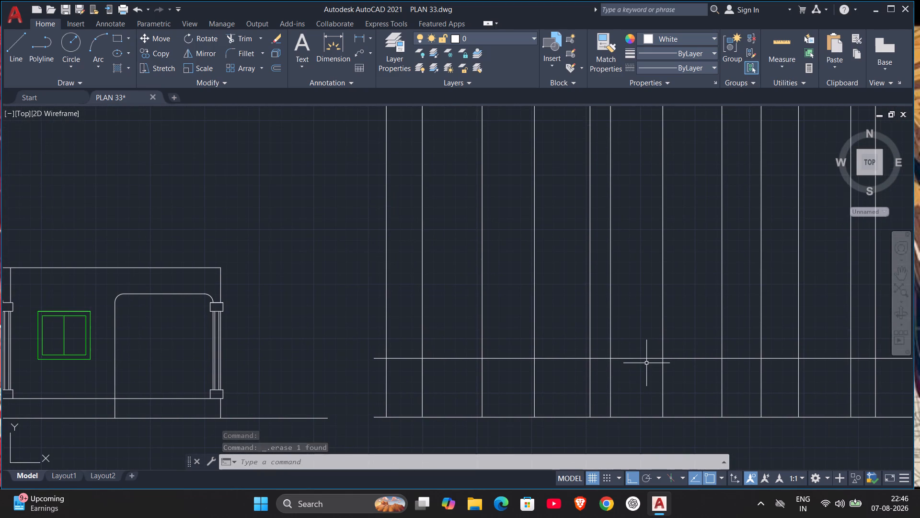
{"action": "key", "text": "Return"}
{"action": "type", "text": "111"}
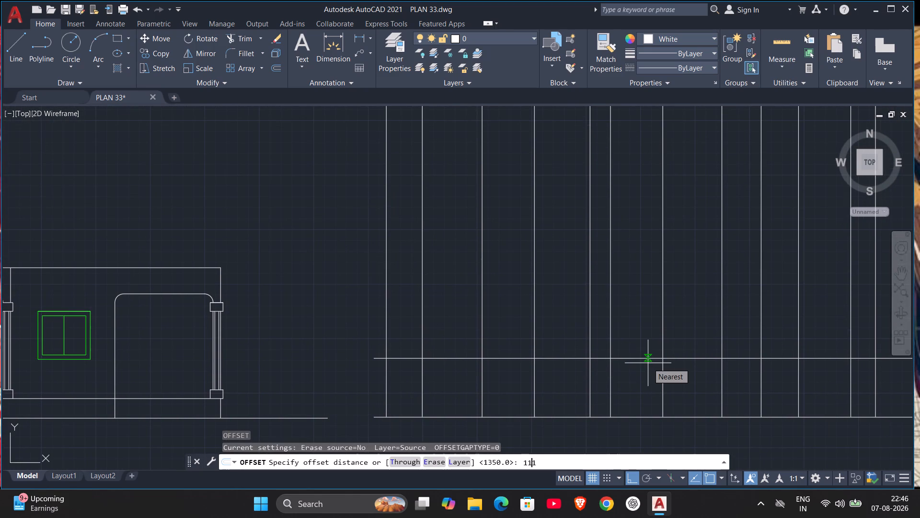
{"action": "type", "text": "00"}
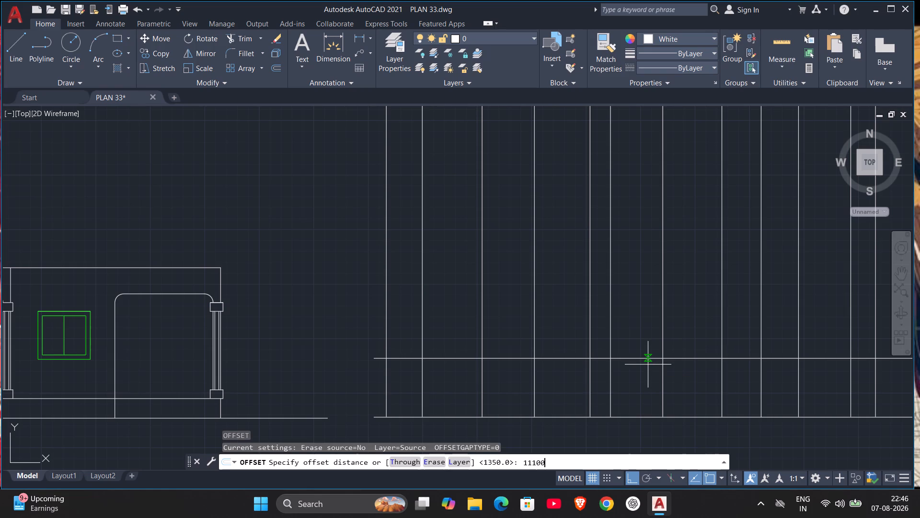
{"action": "key", "text": "BackSpace"}
{"action": "key", "text": "BackSpace"}
{"action": "key", "text": "BackSpace"}
{"action": "type", "text": "00"}
{"action": "key", "text": "Return"}
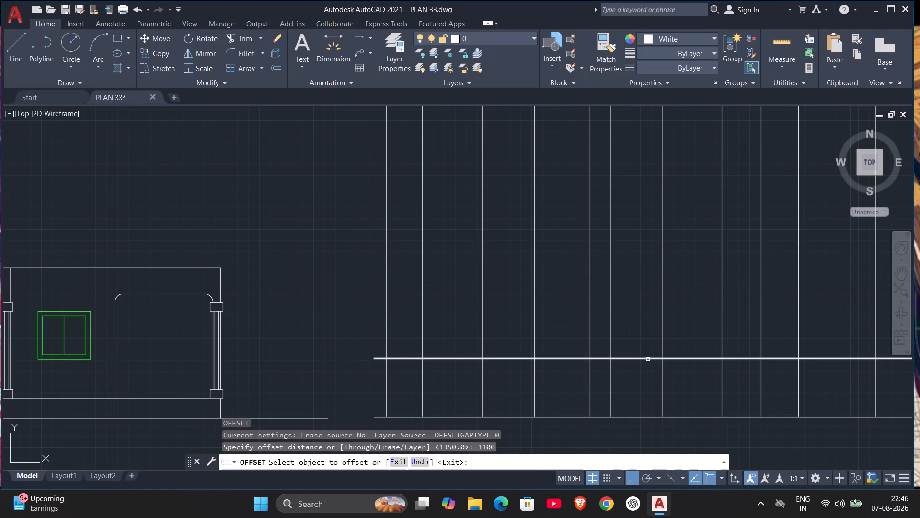
{"action": "left_click", "coordinate": [648, 359]}
{"action": "left_click", "coordinate": [630, 222]}
{"action": "scroll", "coordinate": [673, 333], "scroll_direction": "down", "scroll_amount": 2}
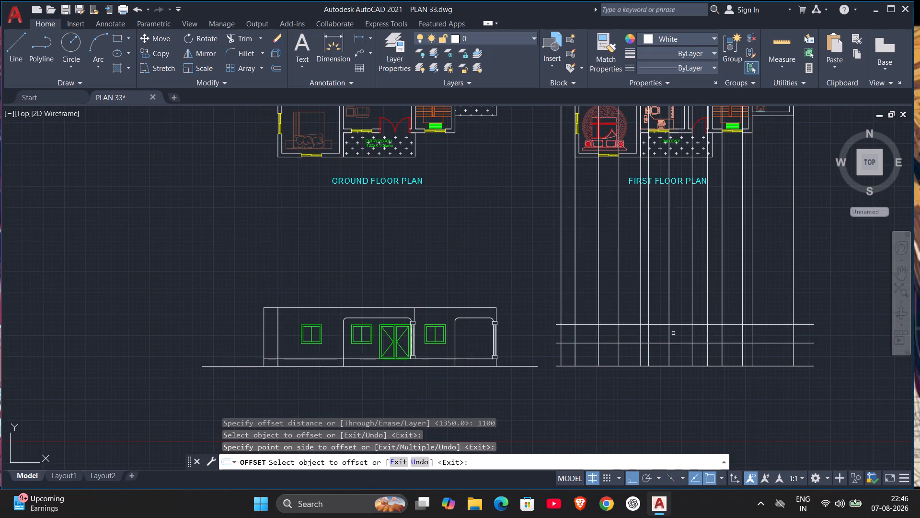
{"action": "key", "text": "Escape"}
Draw a green rectangle between the sill and head lines for the master bedroom window of the first floor elevation.
{"action": "scroll", "coordinate": [558, 316], "scroll_direction": "down", "scroll_amount": 1}
{"action": "scroll", "coordinate": [549, 315], "scroll_direction": "up", "scroll_amount": 2}
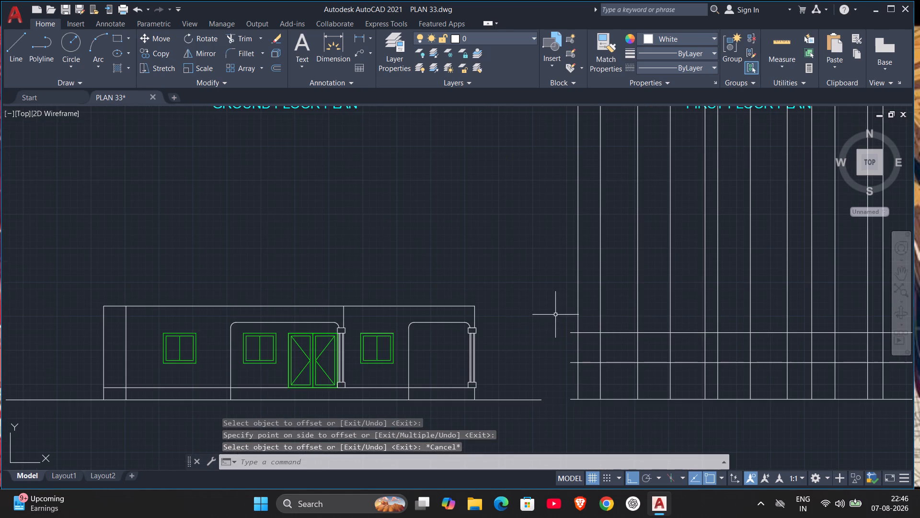
{"action": "scroll", "coordinate": [645, 303], "scroll_direction": "down", "scroll_amount": 1}
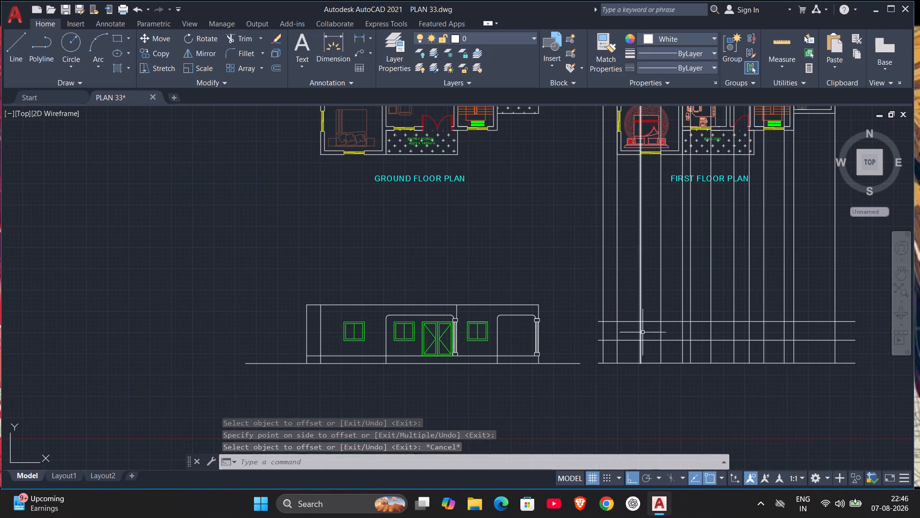
{"action": "scroll", "coordinate": [650, 327], "scroll_direction": "up", "scroll_amount": 1}
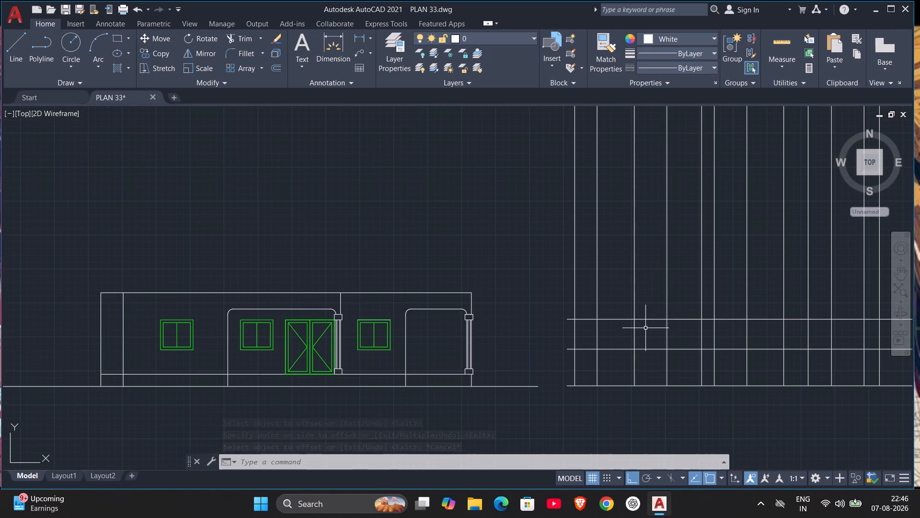
{"action": "middle_click_drag", "start_coordinate": [664, 314], "coordinate": [586, 367]}
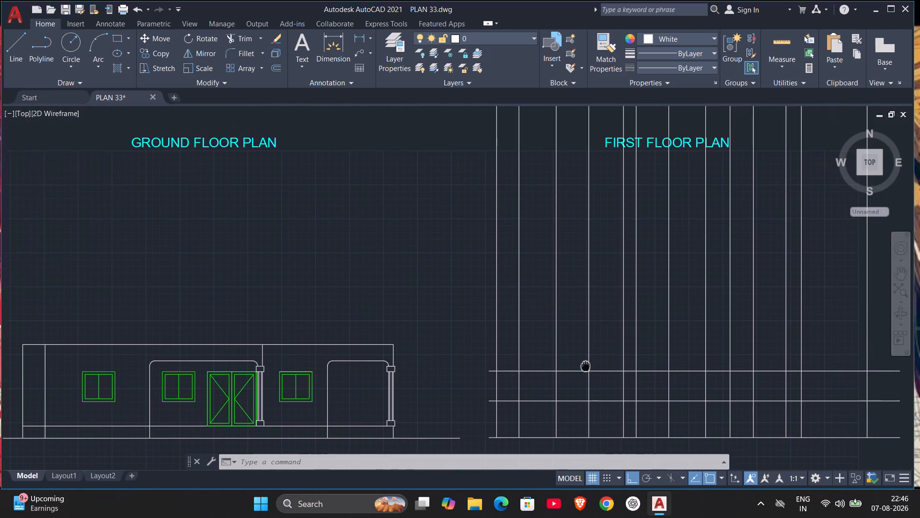
{"action": "middle_click_drag", "start_coordinate": [586, 367], "coordinate": [601, 375]}
{"action": "scroll", "coordinate": [601, 375], "scroll_direction": "down", "scroll_amount": 1}
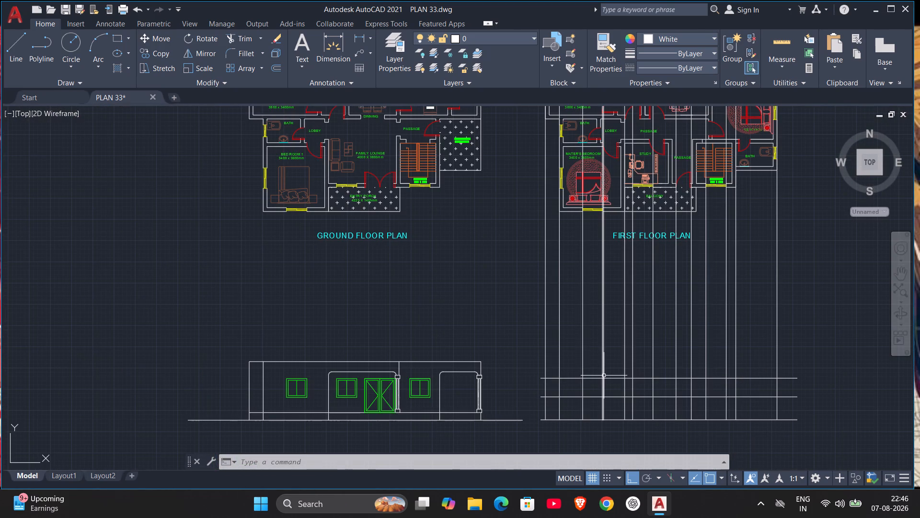
{"action": "type", "text": "RE"}
{"action": "key", "text": "c"}
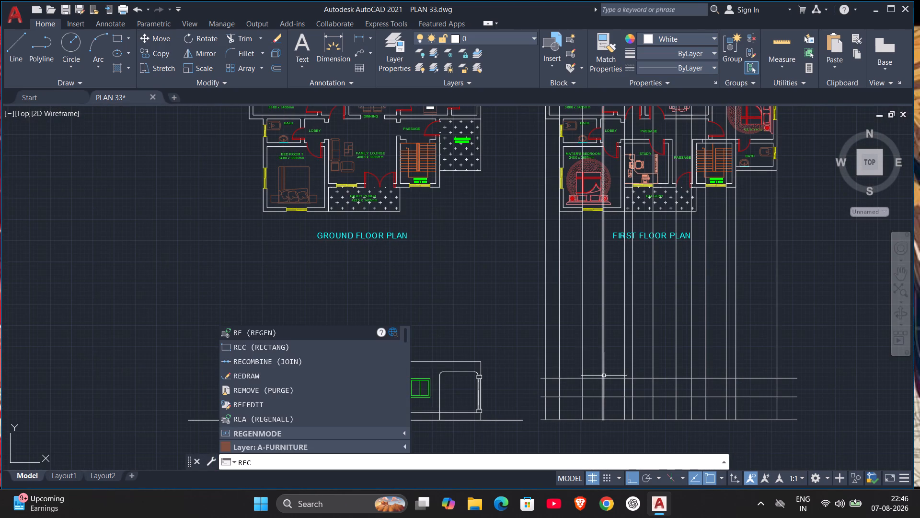
{"action": "key", "text": "Return"}
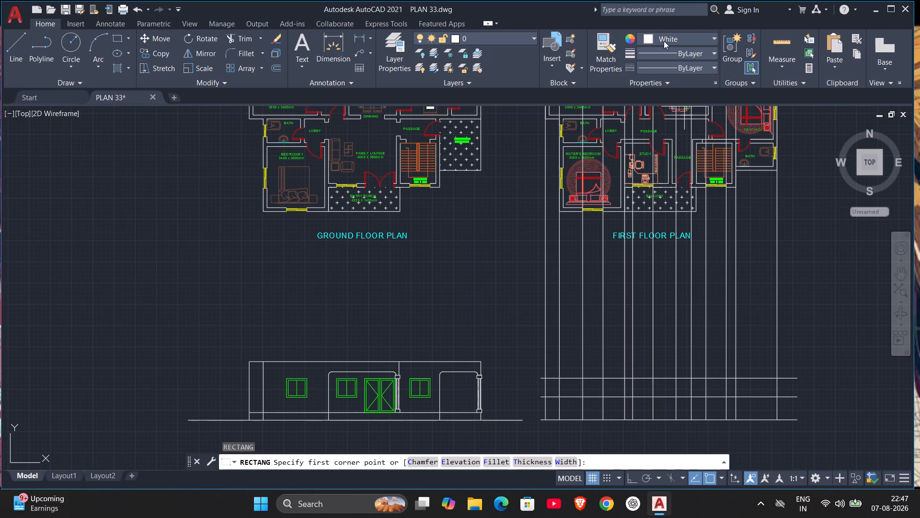
{"action": "left_click", "coordinate": [664, 37]}
{"action": "left_click", "coordinate": [667, 158]}
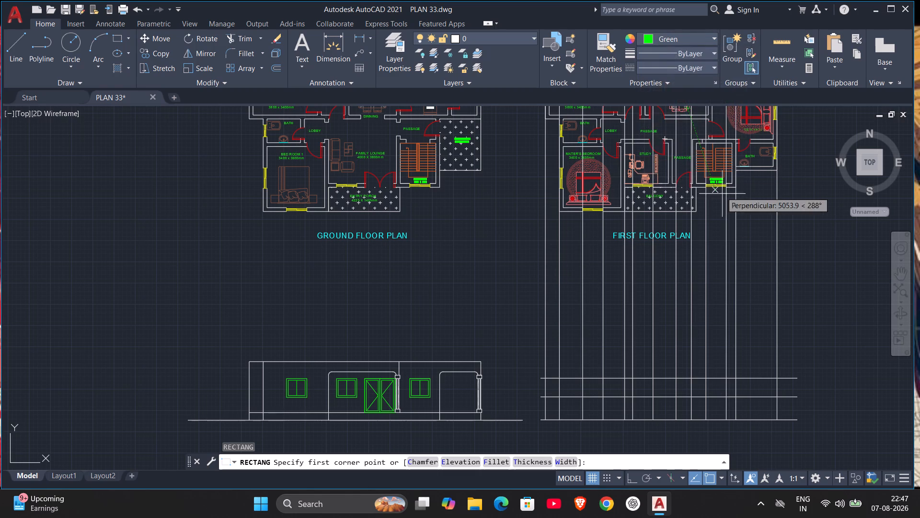
{"action": "scroll", "coordinate": [592, 399], "scroll_direction": "up", "scroll_amount": 2}
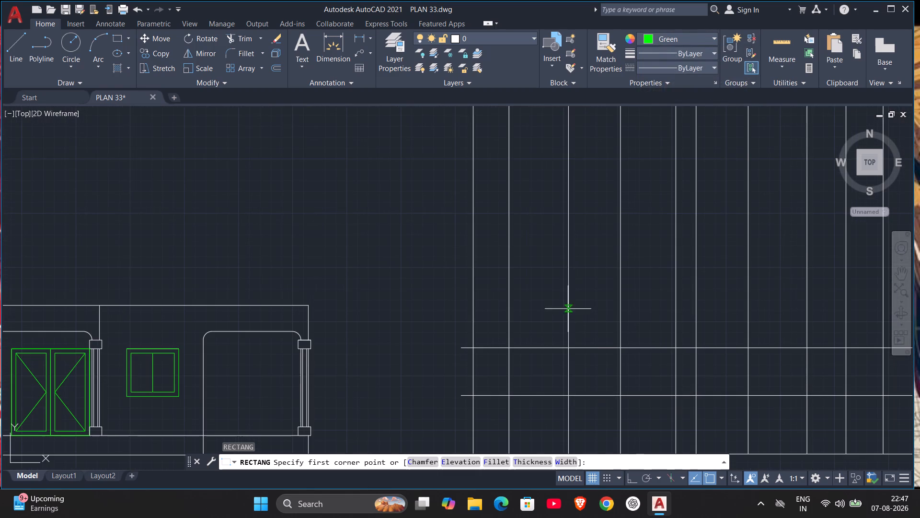
{"action": "left_click", "coordinate": [568, 346]}
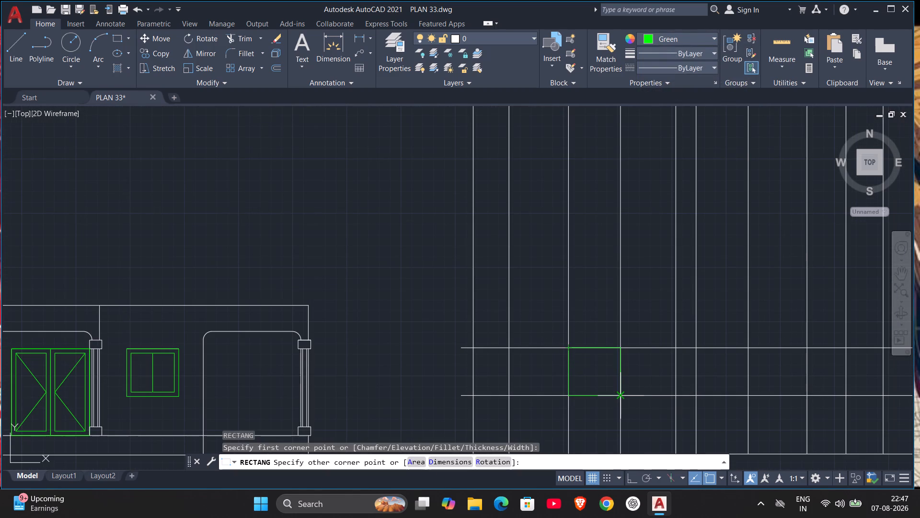
{"action": "left_click", "coordinate": [620, 395]}
Draw a green rectangle between the sill and head lines for the study window of the first floor elevation.
{"action": "scroll", "coordinate": [670, 350], "scroll_direction": "down", "scroll_amount": 2}
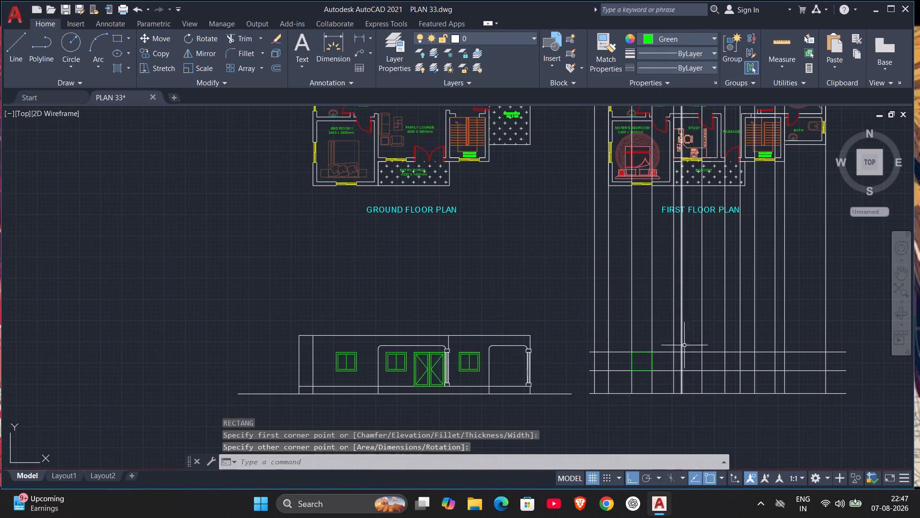
{"action": "middle_click_drag", "start_coordinate": [689, 335], "coordinate": [592, 358]}
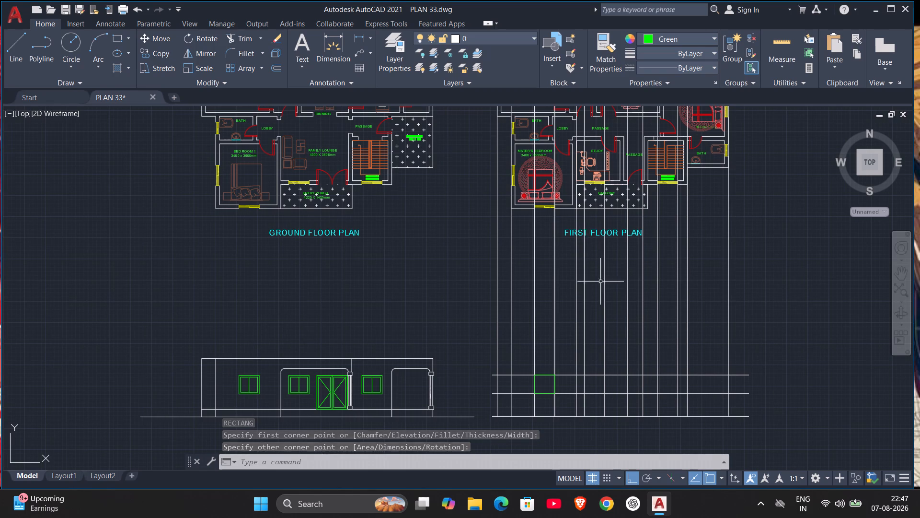
{"action": "scroll", "coordinate": [593, 383], "scroll_direction": "up", "scroll_amount": 1}
{"action": "key", "text": "space"}
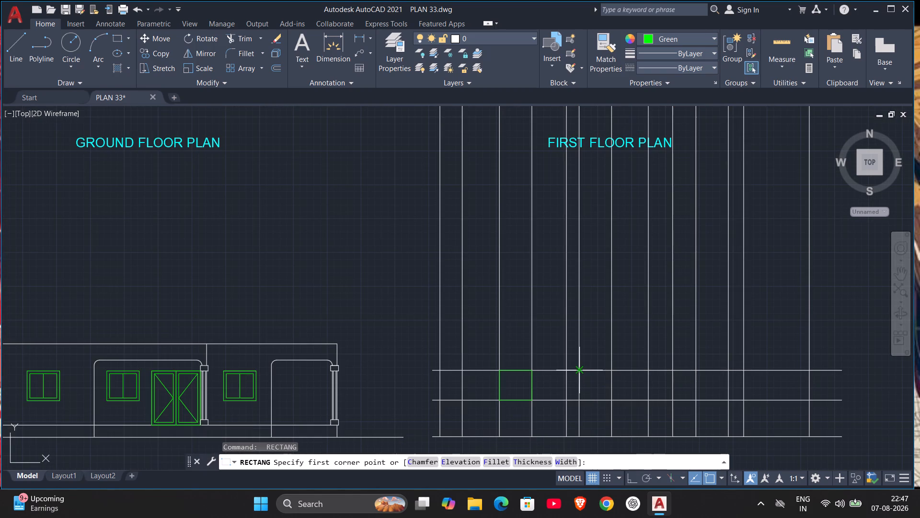
{"action": "left_click", "coordinate": [578, 370]}
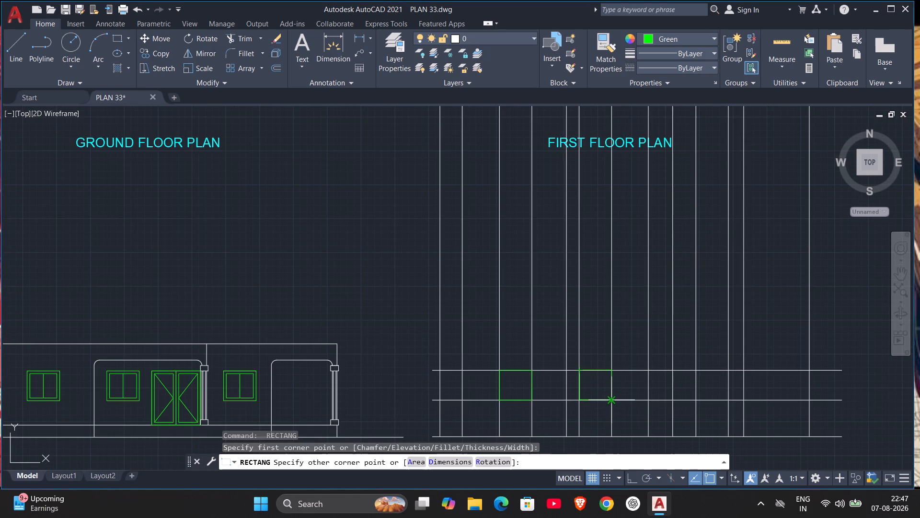
{"action": "left_click", "coordinate": [613, 399]}
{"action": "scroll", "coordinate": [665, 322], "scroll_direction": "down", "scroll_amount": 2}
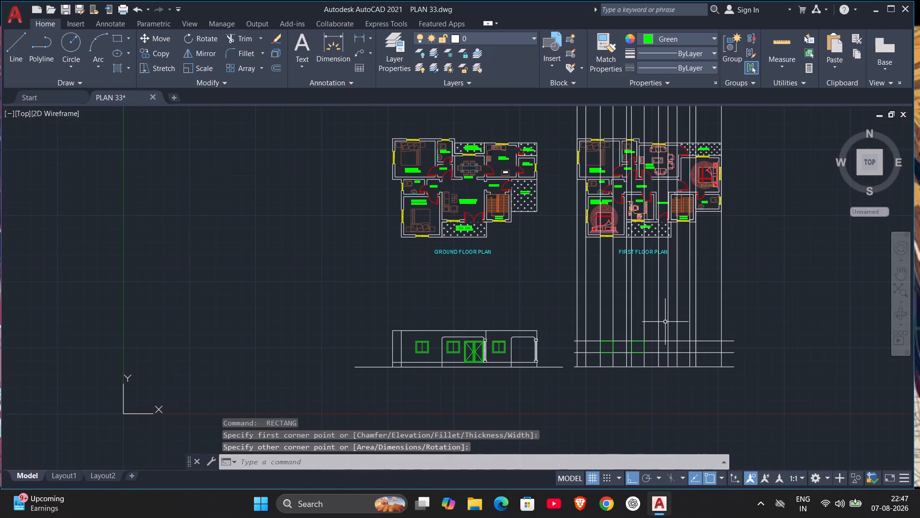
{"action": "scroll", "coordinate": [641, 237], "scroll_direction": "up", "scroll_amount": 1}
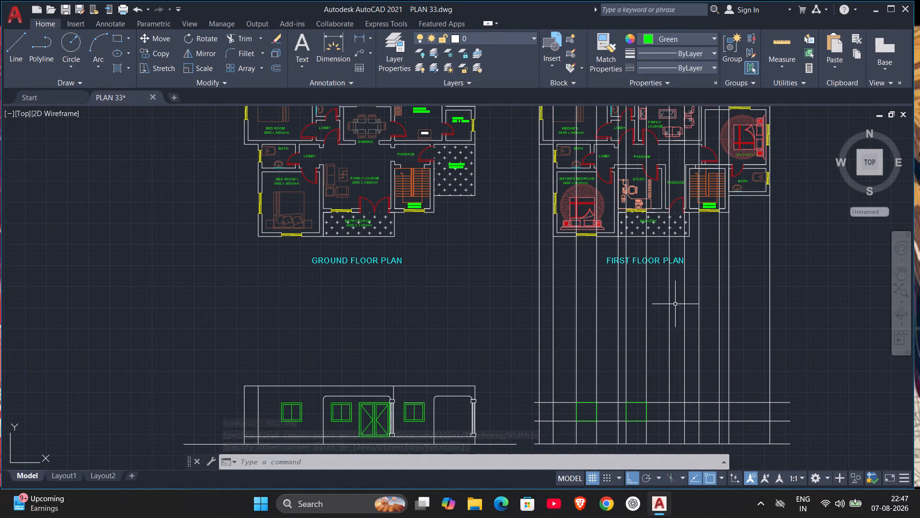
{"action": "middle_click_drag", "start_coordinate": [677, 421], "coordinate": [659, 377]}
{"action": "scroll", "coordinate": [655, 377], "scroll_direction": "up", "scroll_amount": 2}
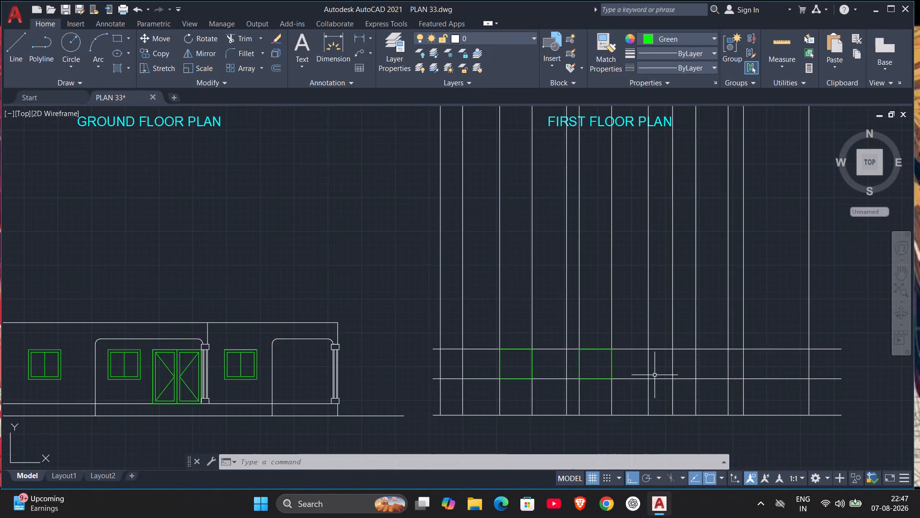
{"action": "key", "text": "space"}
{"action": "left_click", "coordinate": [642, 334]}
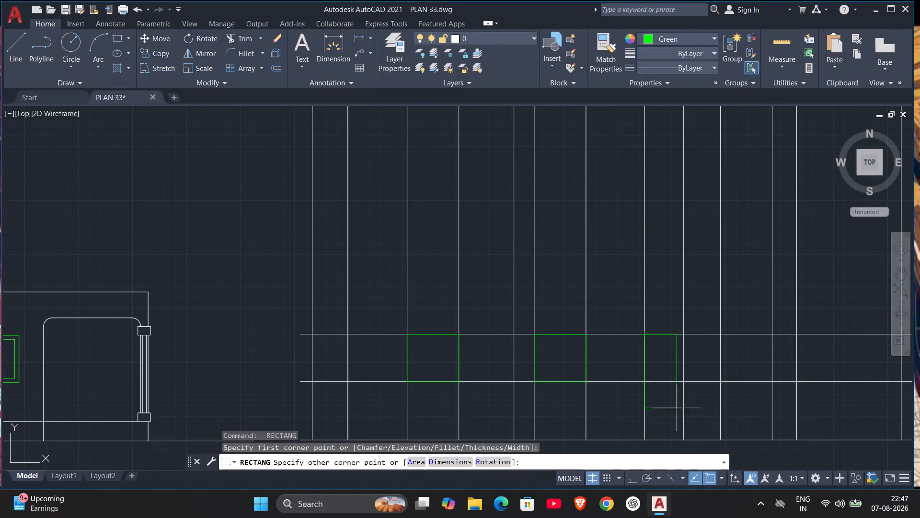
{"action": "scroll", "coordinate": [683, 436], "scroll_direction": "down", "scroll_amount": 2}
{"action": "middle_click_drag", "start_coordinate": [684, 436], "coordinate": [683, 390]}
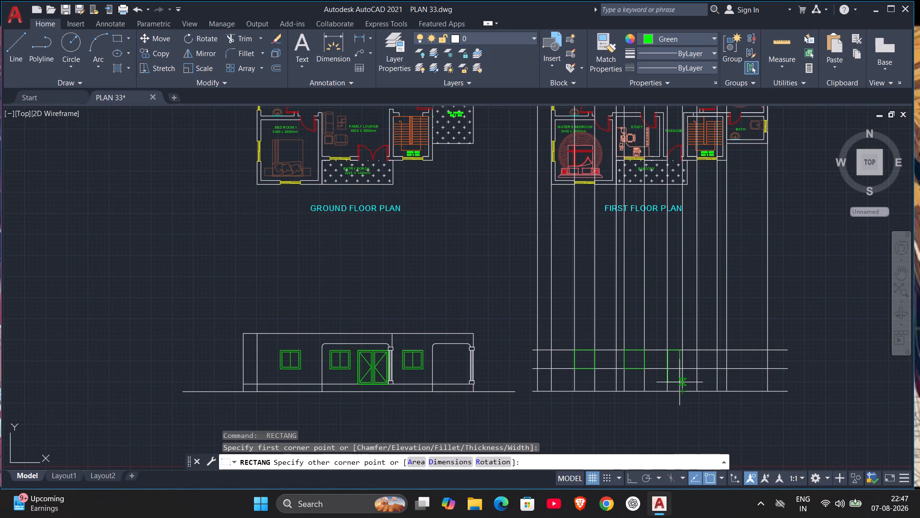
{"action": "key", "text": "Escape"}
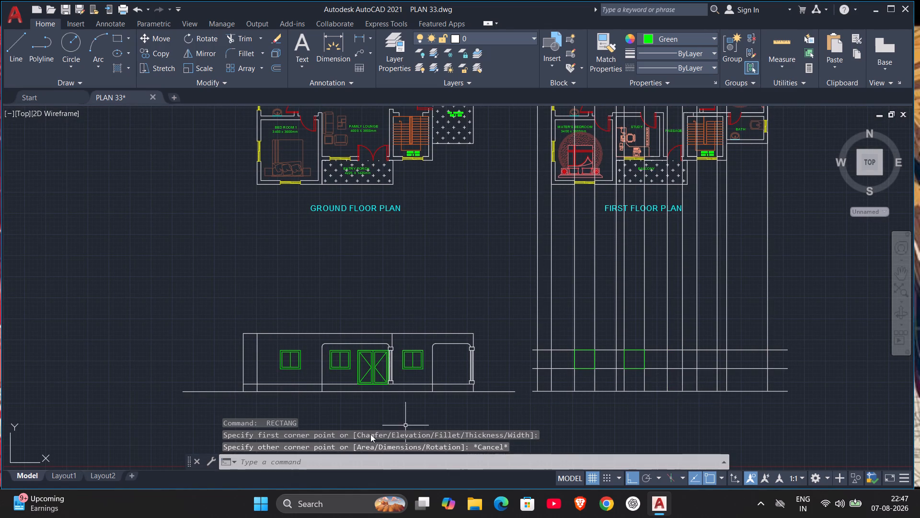
Quick-measure the height between the ground line and the floor line at the entrance door in the ground floor elevation.
{"action": "scroll", "coordinate": [369, 427], "scroll_direction": "up", "scroll_amount": 2}
{"action": "scroll", "coordinate": [384, 381], "scroll_direction": "up", "scroll_amount": 1}
{"action": "middle_click_drag", "start_coordinate": [384, 381], "coordinate": [392, 402]}
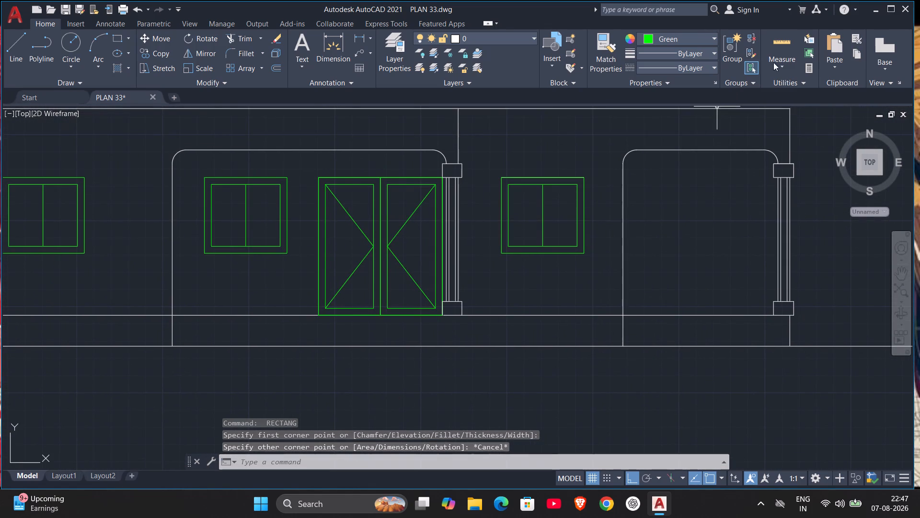
{"action": "left_click", "coordinate": [778, 36]}
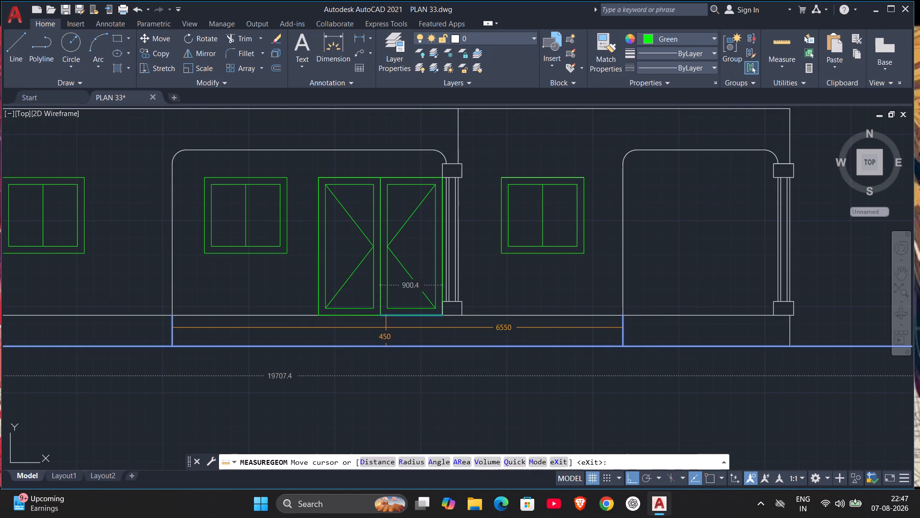
{"action": "key", "text": "Escape"}
Offset the ground line under the first floor plan upward by 450 to form the floor line.
{"action": "scroll", "coordinate": [663, 353], "scroll_direction": "down", "scroll_amount": 2}
{"action": "middle_click_drag", "start_coordinate": [737, 377], "coordinate": [387, 411]}
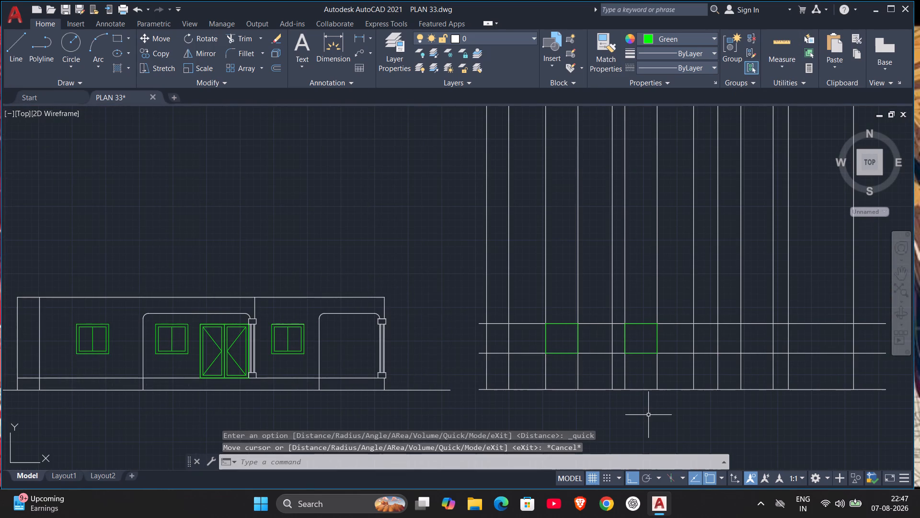
{"action": "key", "text": "o"}
{"action": "key", "text": "Return"}
{"action": "type", "text": "45"}
{"action": "key", "text": "0"}
{"action": "key", "text": "Return"}
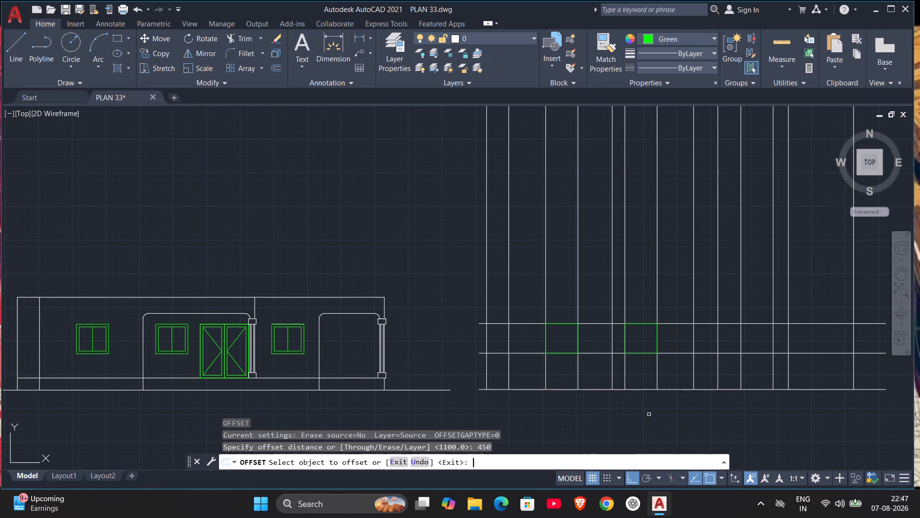
{"action": "left_click", "coordinate": [680, 390]}
{"action": "left_click", "coordinate": [679, 375]}
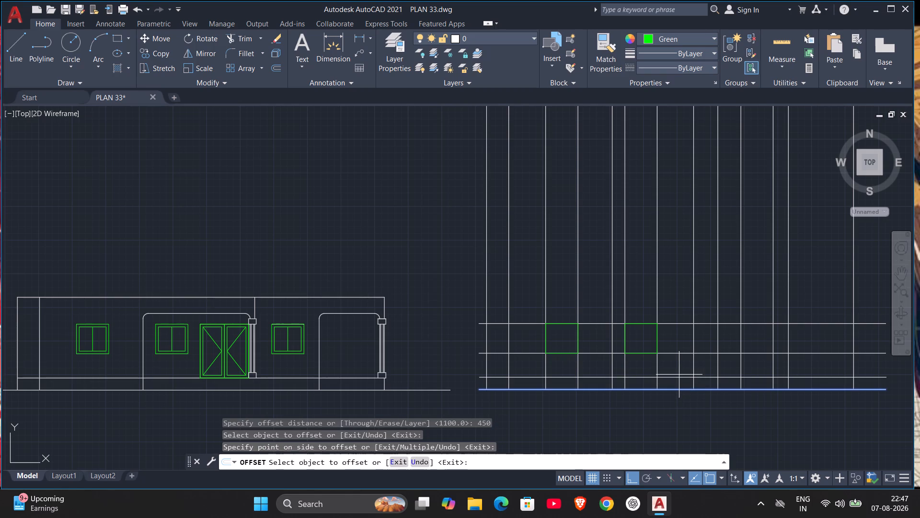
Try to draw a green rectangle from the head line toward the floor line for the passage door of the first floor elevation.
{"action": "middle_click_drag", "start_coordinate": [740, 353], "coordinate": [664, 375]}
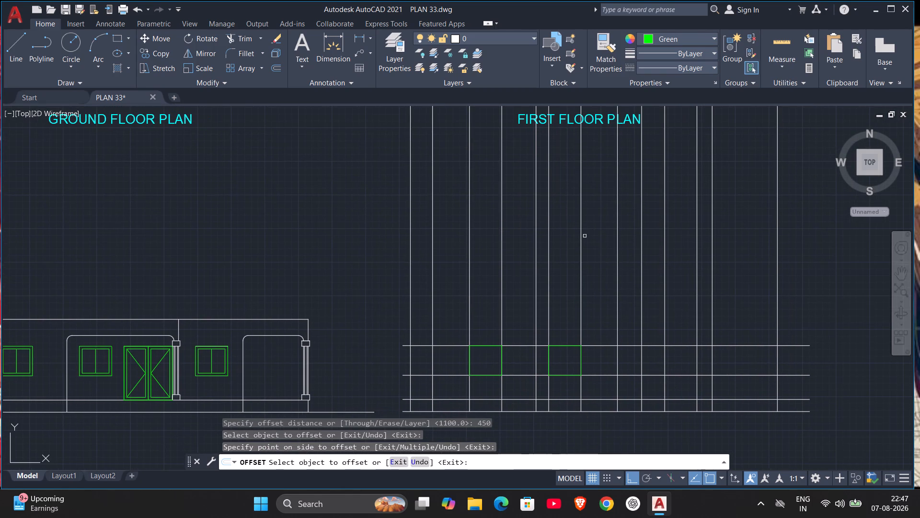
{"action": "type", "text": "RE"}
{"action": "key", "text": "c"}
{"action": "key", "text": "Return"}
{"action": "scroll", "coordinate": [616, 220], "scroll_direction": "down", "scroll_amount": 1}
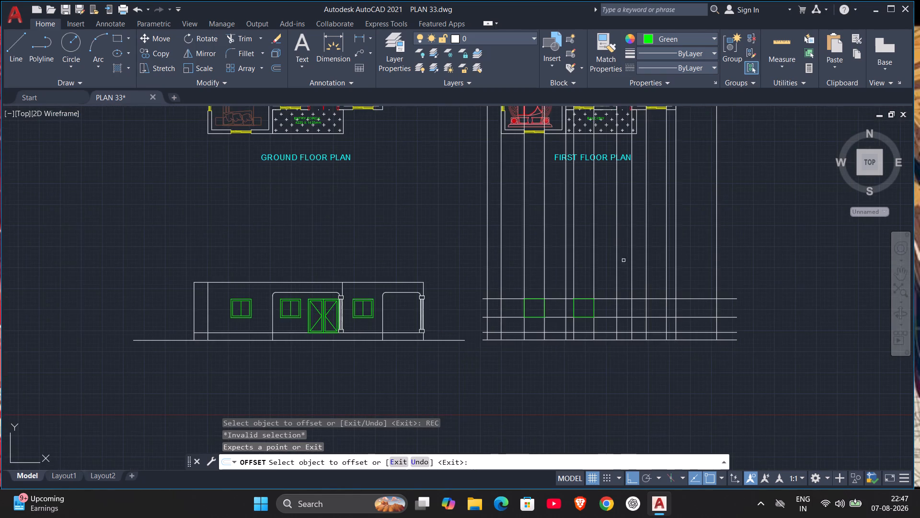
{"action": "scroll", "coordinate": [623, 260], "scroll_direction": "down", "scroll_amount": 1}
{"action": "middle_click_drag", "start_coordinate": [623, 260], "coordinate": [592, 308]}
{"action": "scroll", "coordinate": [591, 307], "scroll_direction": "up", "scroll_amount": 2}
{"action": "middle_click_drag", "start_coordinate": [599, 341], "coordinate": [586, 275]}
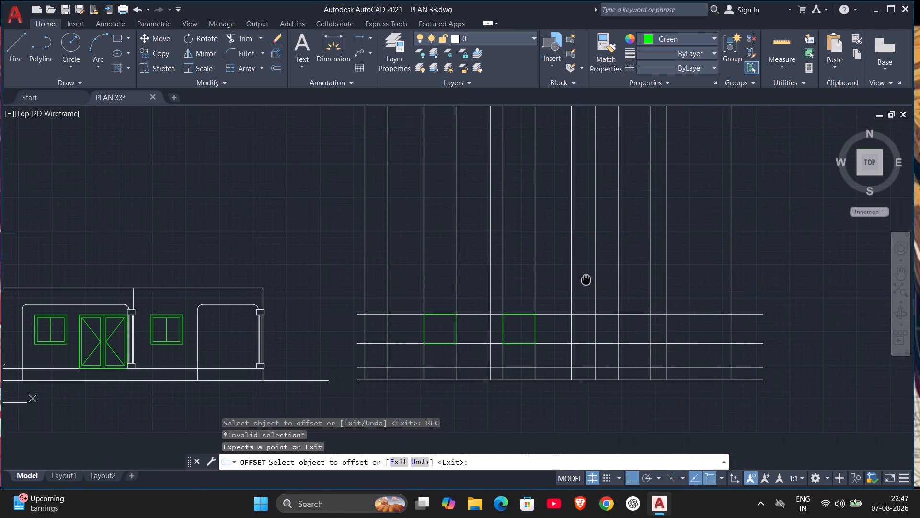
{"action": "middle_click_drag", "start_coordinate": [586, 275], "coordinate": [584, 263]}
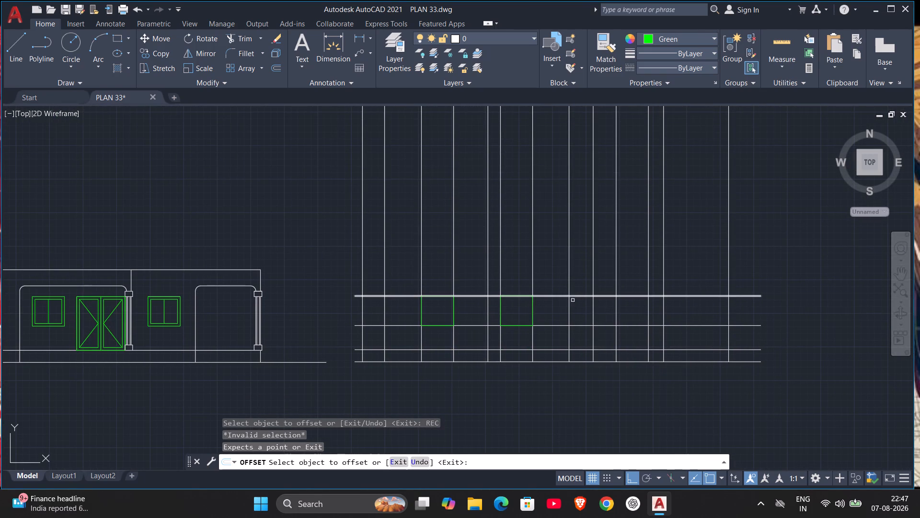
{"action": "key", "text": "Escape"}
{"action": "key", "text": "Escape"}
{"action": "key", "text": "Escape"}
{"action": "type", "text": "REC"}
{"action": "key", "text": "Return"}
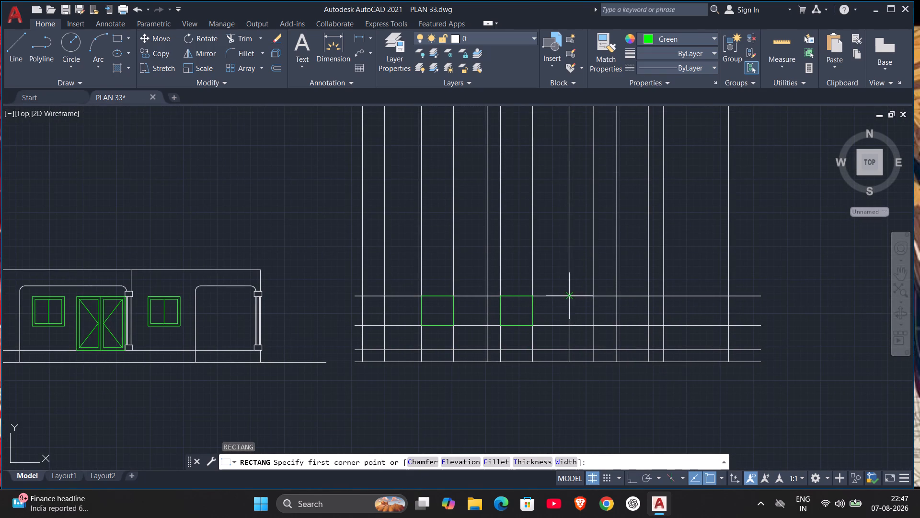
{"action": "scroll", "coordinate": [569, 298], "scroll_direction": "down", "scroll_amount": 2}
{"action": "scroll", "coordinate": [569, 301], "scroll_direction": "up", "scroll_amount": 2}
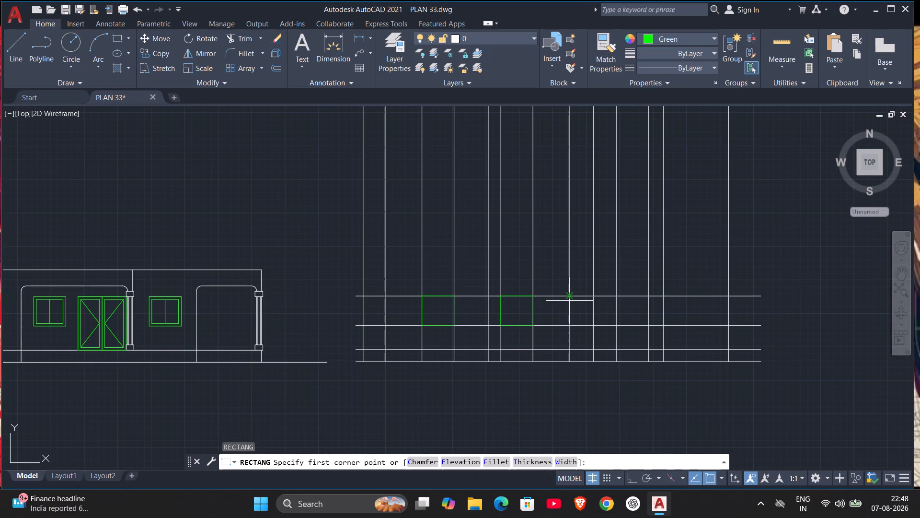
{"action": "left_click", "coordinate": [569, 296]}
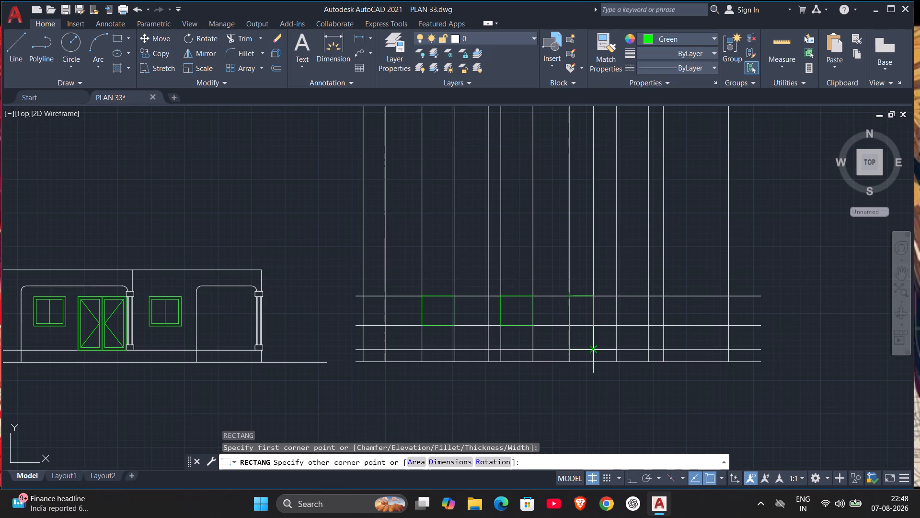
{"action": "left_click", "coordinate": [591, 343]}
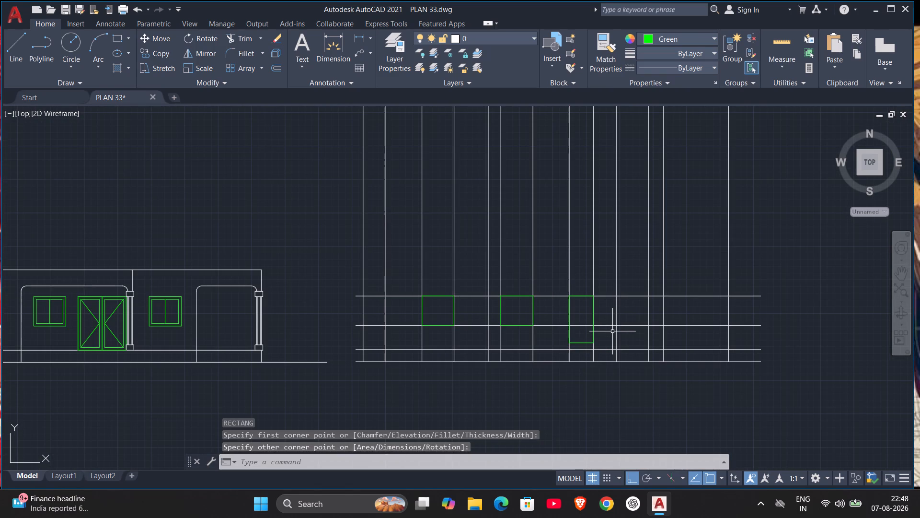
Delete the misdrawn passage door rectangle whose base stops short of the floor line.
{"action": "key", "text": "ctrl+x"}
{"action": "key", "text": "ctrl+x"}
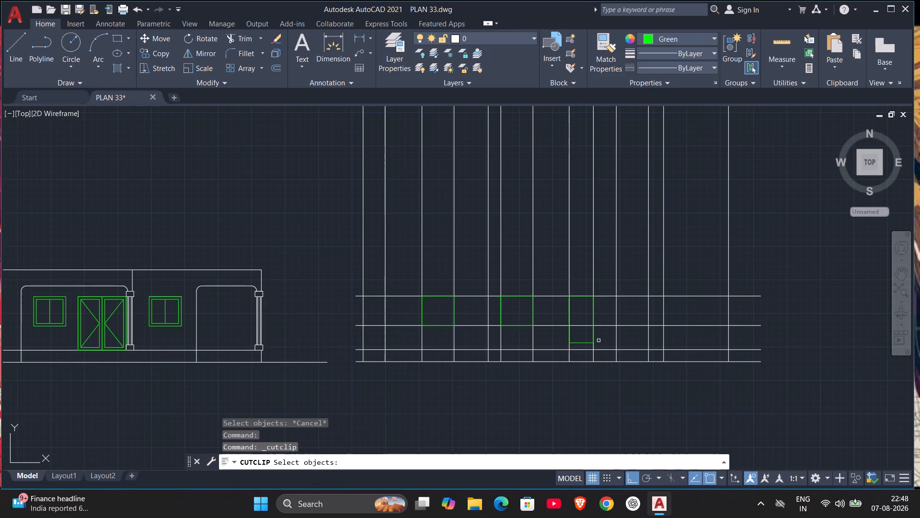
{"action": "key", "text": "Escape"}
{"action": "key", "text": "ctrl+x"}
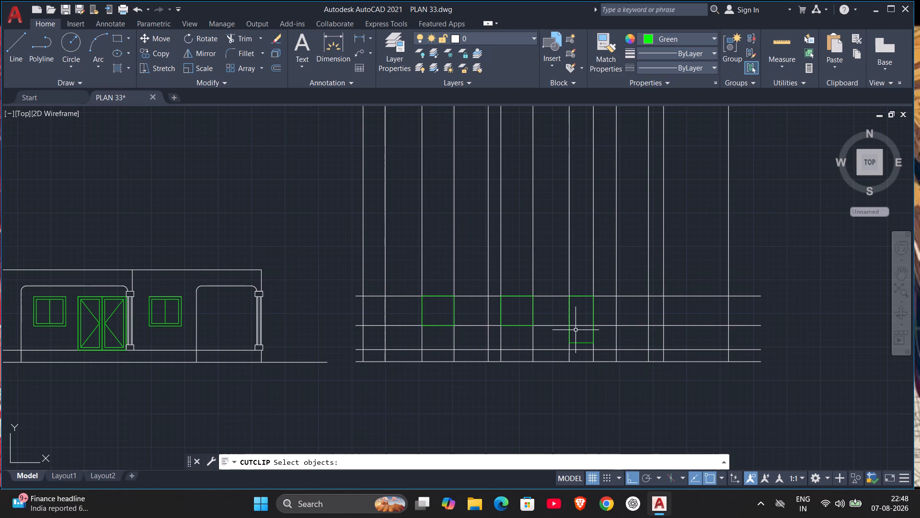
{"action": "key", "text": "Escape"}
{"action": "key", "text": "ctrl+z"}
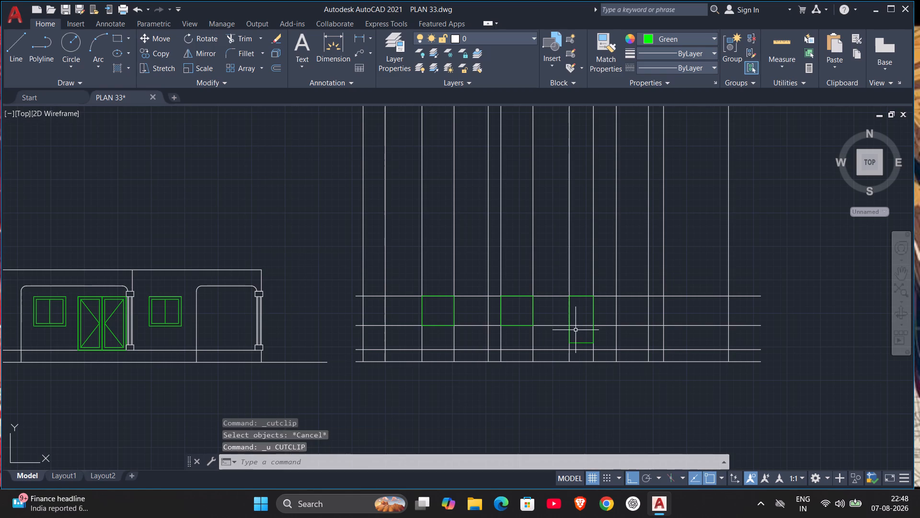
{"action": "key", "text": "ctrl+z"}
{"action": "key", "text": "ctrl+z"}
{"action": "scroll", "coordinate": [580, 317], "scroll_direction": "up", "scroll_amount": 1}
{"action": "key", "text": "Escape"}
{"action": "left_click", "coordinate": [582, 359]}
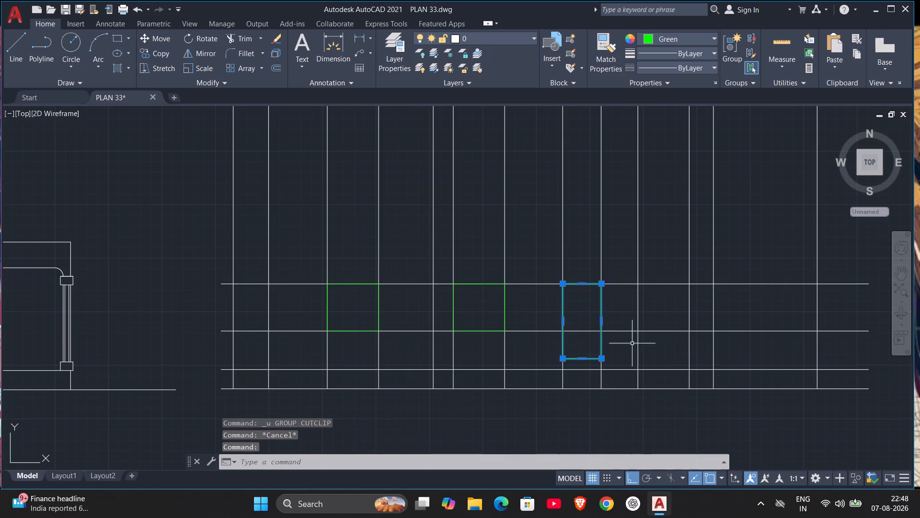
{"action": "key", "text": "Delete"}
Draw a green rectangle from the head line down to the floor line for the passage door of the first floor elevation.
{"action": "type", "text": "REC"}
{"action": "key", "text": "Return"}
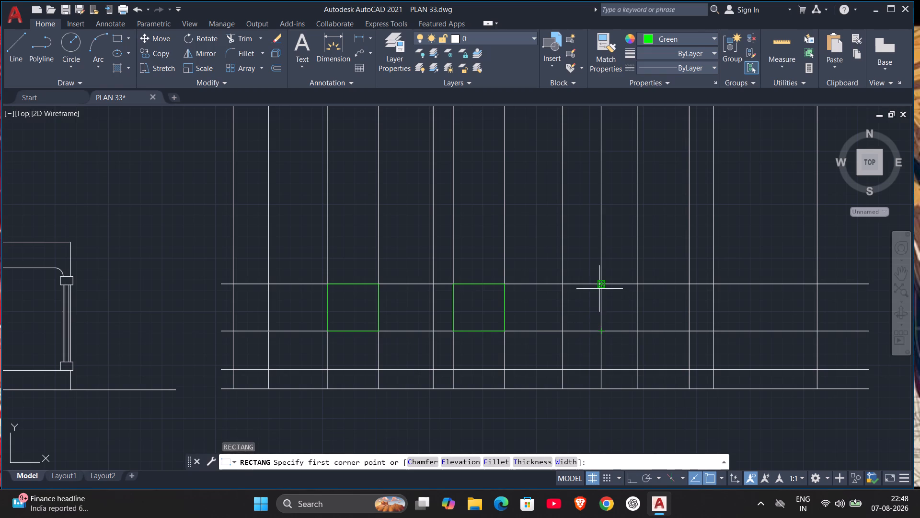
{"action": "scroll", "coordinate": [600, 293], "scroll_direction": "down", "scroll_amount": 3}
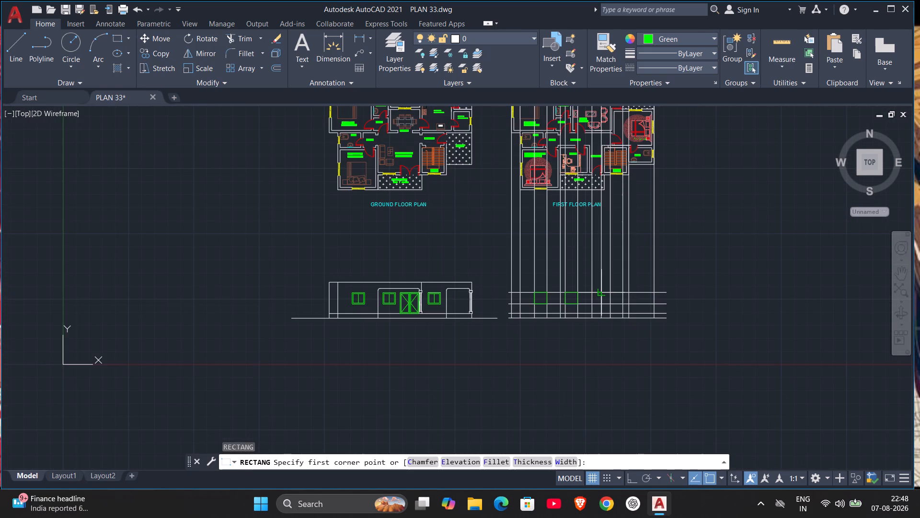
{"action": "scroll", "coordinate": [602, 296], "scroll_direction": "up", "scroll_amount": 3}
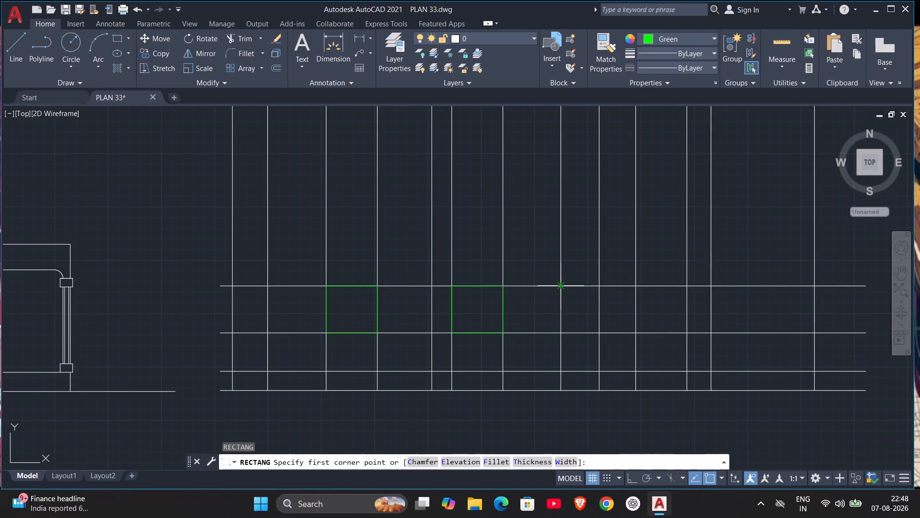
{"action": "left_click", "coordinate": [561, 288]}
{"action": "left_click", "coordinate": [598, 372]}
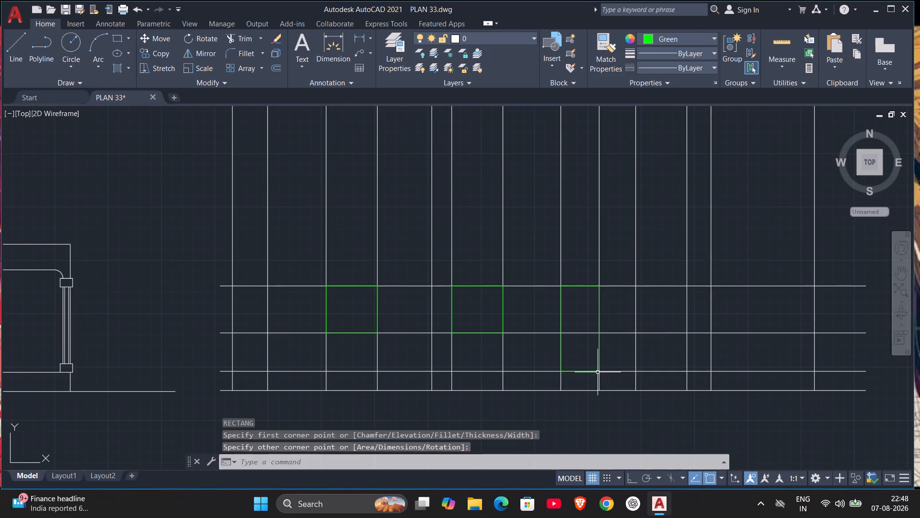
Draw a green rectangle between the sill and head lines for the staircase window of the first floor elevation.
{"action": "scroll", "coordinate": [649, 331], "scroll_direction": "down", "scroll_amount": 2}
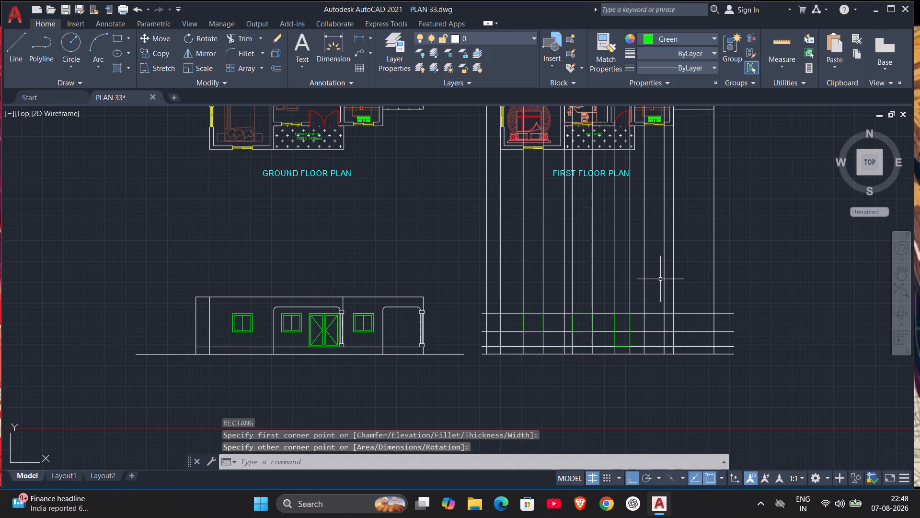
{"action": "scroll", "coordinate": [660, 278], "scroll_direction": "up", "scroll_amount": 2}
{"action": "scroll", "coordinate": [662, 308], "scroll_direction": "down", "scroll_amount": 1}
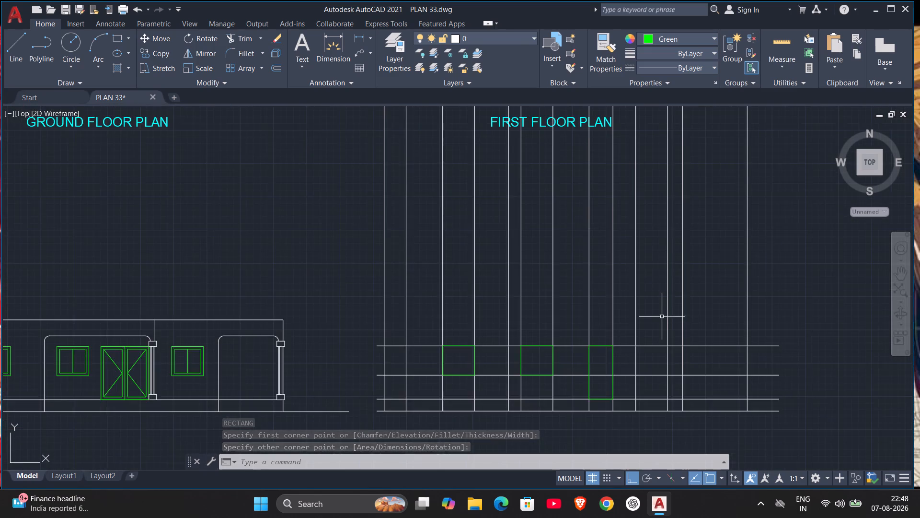
{"action": "scroll", "coordinate": [663, 325], "scroll_direction": "down", "scroll_amount": 1}
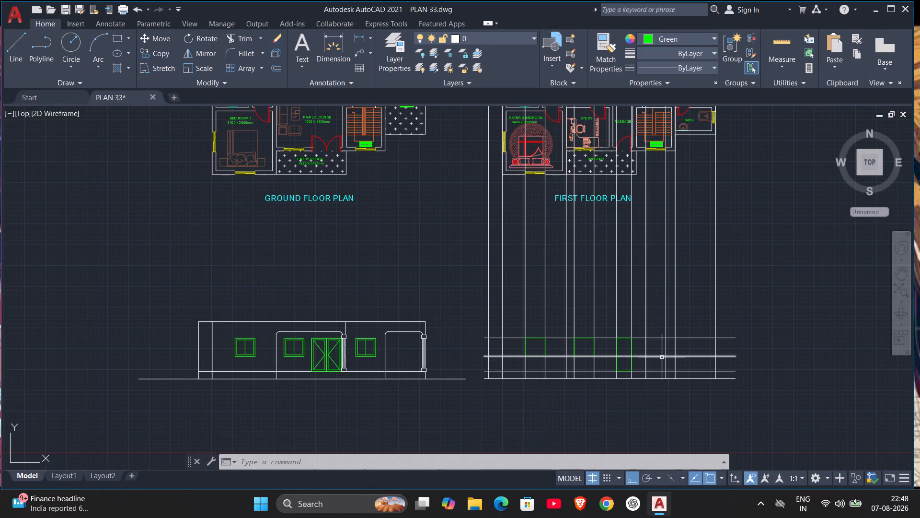
{"action": "key", "text": "space"}
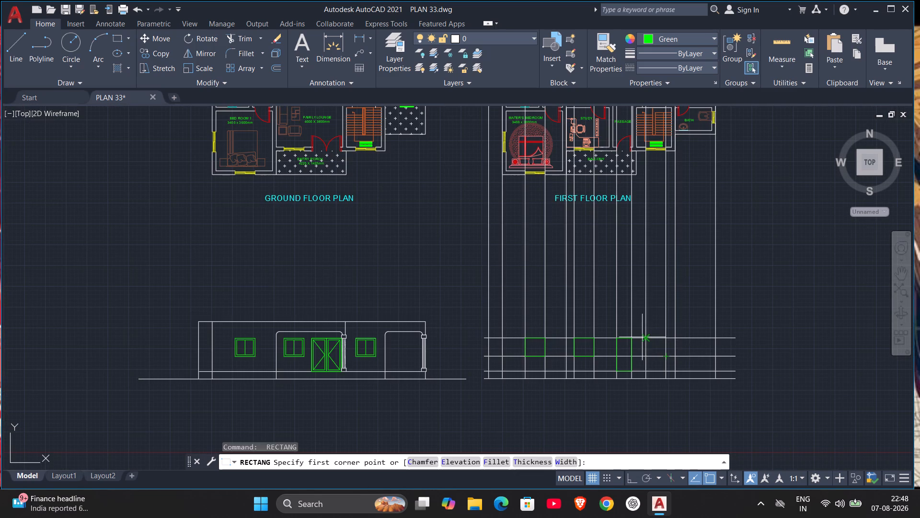
{"action": "scroll", "coordinate": [644, 338], "scroll_direction": "up", "scroll_amount": 4}
{"action": "left_click", "coordinate": [654, 345]}
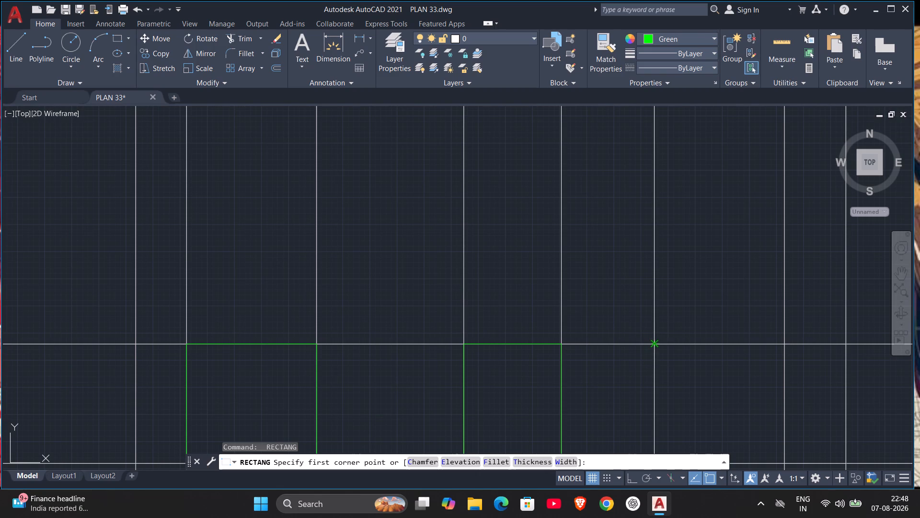
{"action": "scroll", "coordinate": [708, 402], "scroll_direction": "down", "scroll_amount": 1}
{"action": "middle_click_drag", "start_coordinate": [716, 407], "coordinate": [667, 342]}
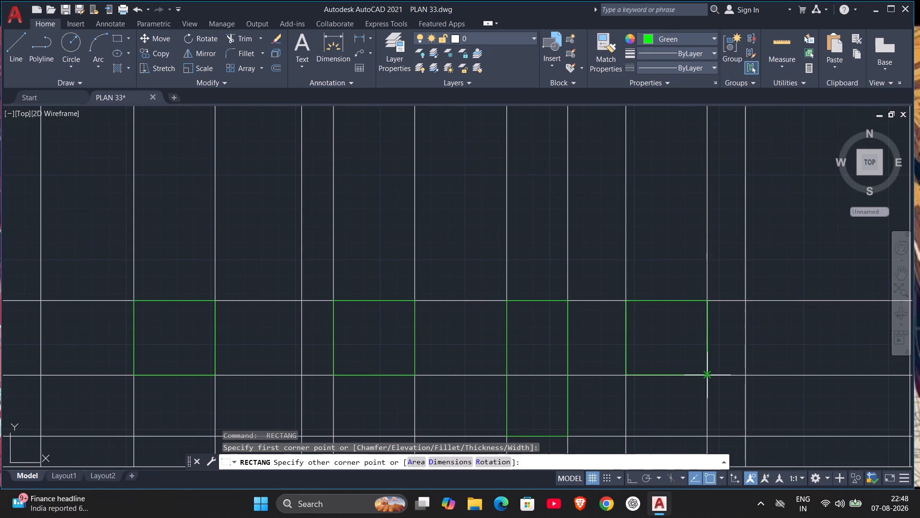
{"action": "left_click", "coordinate": [709, 377]}
Quick-measure the wall height and the spacing below the roof line in the ground floor elevation.
{"action": "scroll", "coordinate": [719, 359], "scroll_direction": "down", "scroll_amount": 4}
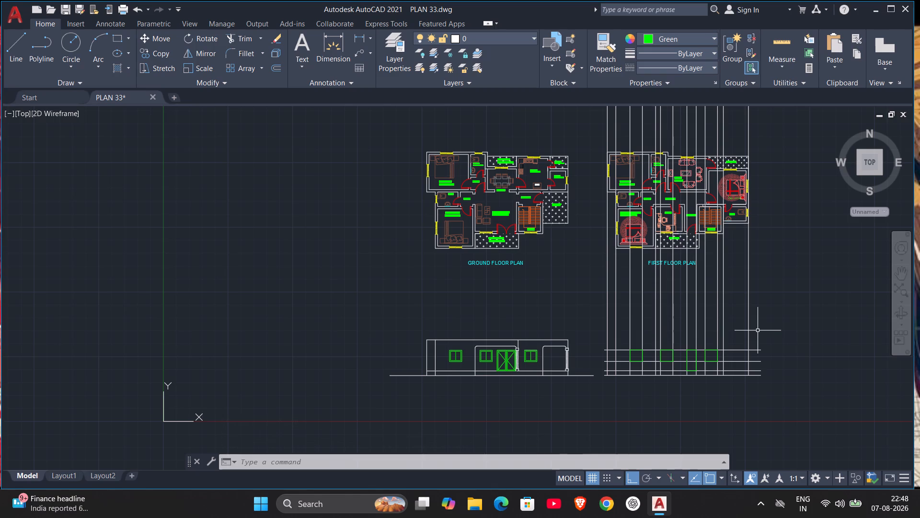
{"action": "scroll", "coordinate": [738, 351], "scroll_direction": "up", "scroll_amount": 2}
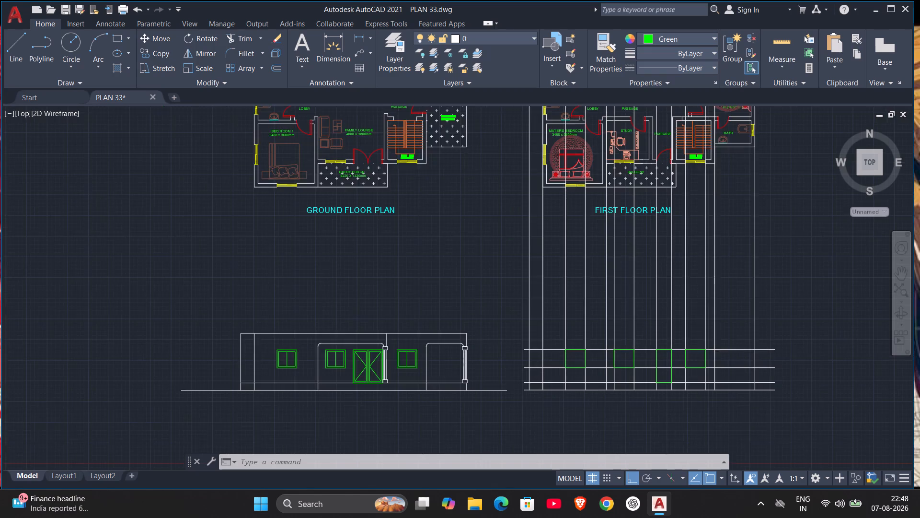
{"action": "middle_click_drag", "start_coordinate": [730, 368], "coordinate": [744, 341]}
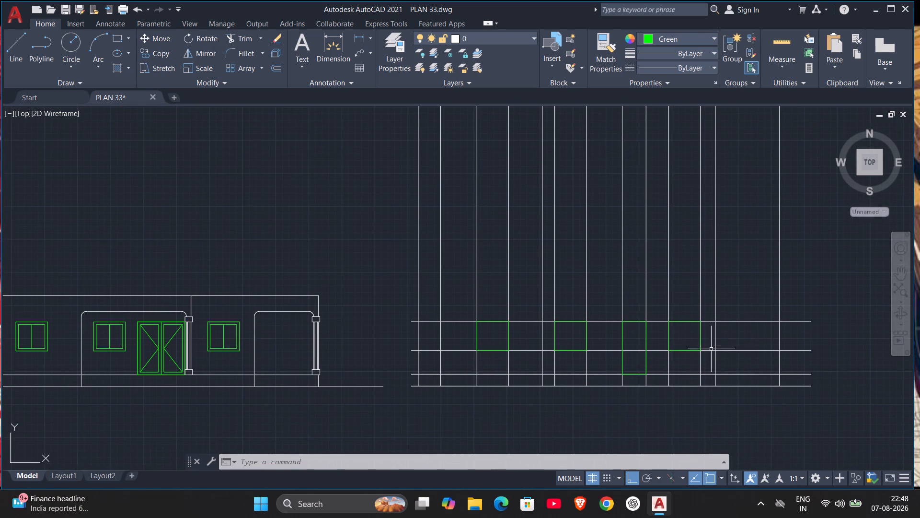
{"action": "middle_click_drag", "start_coordinate": [389, 356], "coordinate": [688, 376]}
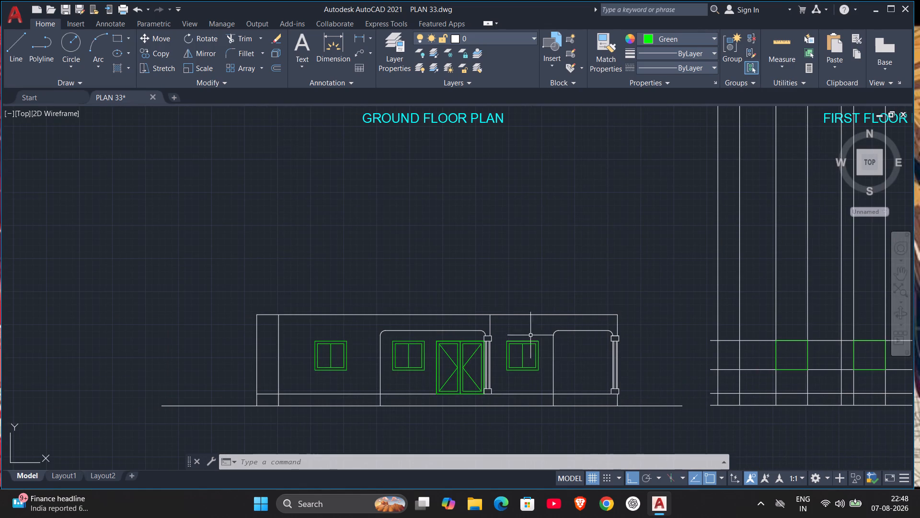
{"action": "left_click", "coordinate": [794, 37]}
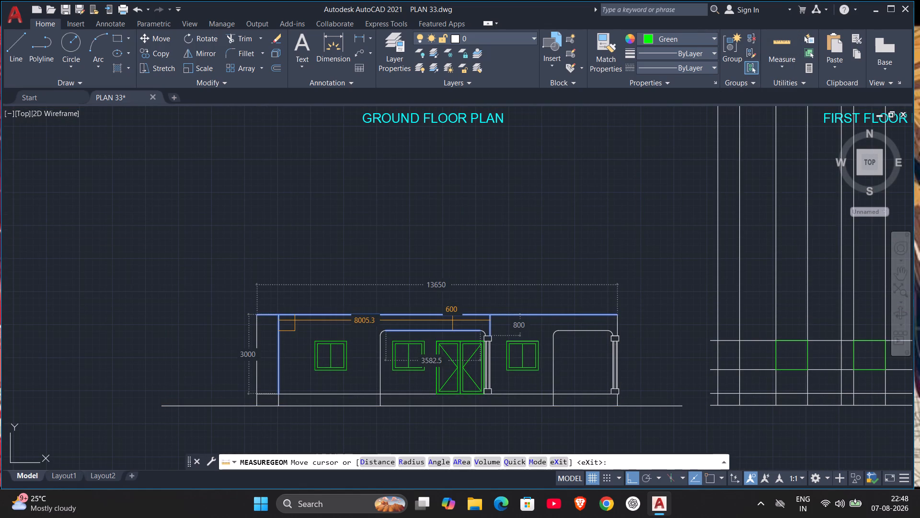
{"action": "scroll", "coordinate": [452, 321], "scroll_direction": "up", "scroll_amount": 1}
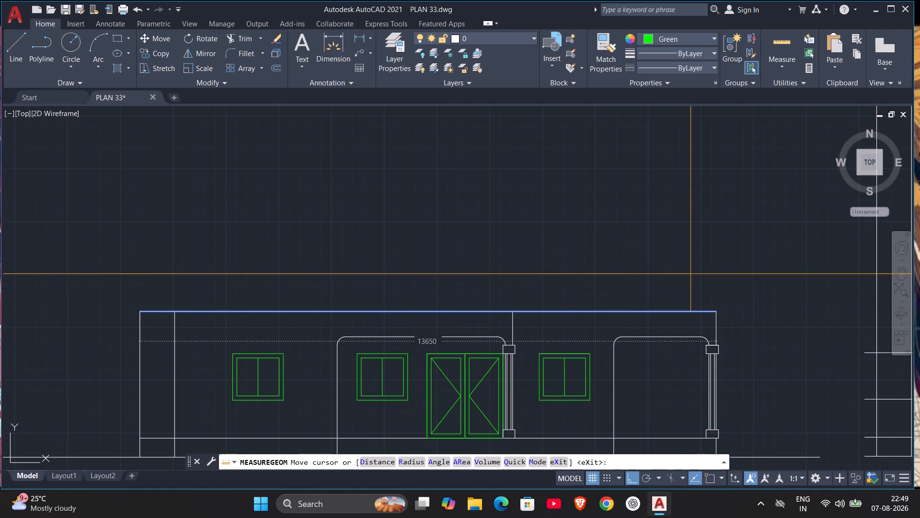
{"action": "key", "text": "Escape"}
Erase the two vertical projection lines at the edges of the master bedroom window in the first floor elevation.
{"action": "scroll", "coordinate": [705, 281], "scroll_direction": "down", "scroll_amount": 2}
{"action": "middle_click_drag", "start_coordinate": [720, 279], "coordinate": [719, 278]}
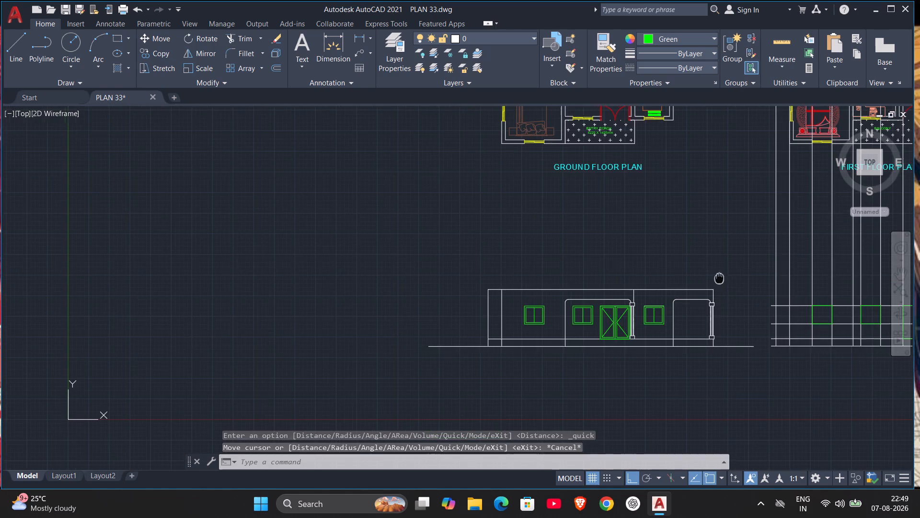
{"action": "middle_click_drag", "start_coordinate": [719, 278], "coordinate": [333, 317]}
{"action": "scroll", "coordinate": [482, 367], "scroll_direction": "up", "scroll_amount": 2}
{"action": "middle_click_drag", "start_coordinate": [483, 367], "coordinate": [497, 357]}
{"action": "scroll", "coordinate": [483, 367], "scroll_direction": "down", "scroll_amount": 1}
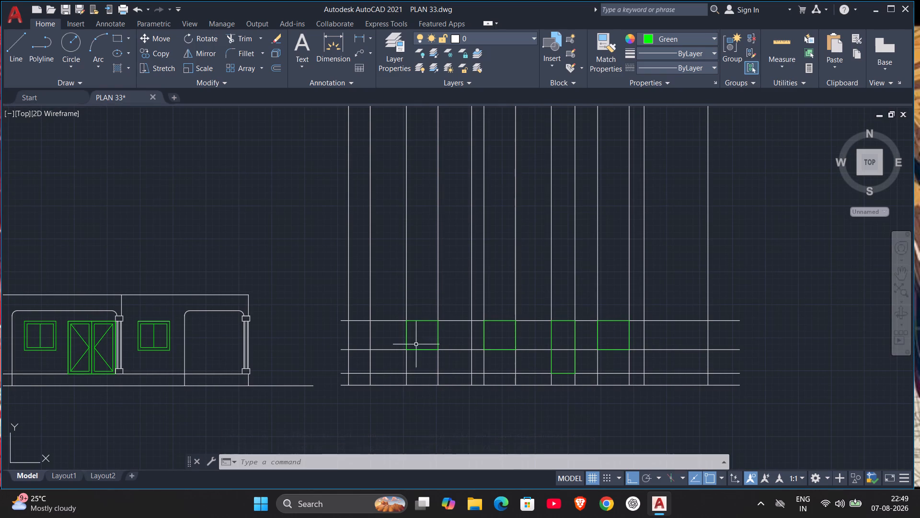
{"action": "left_click", "coordinate": [438, 288]}
{"action": "left_click", "coordinate": [408, 302]}
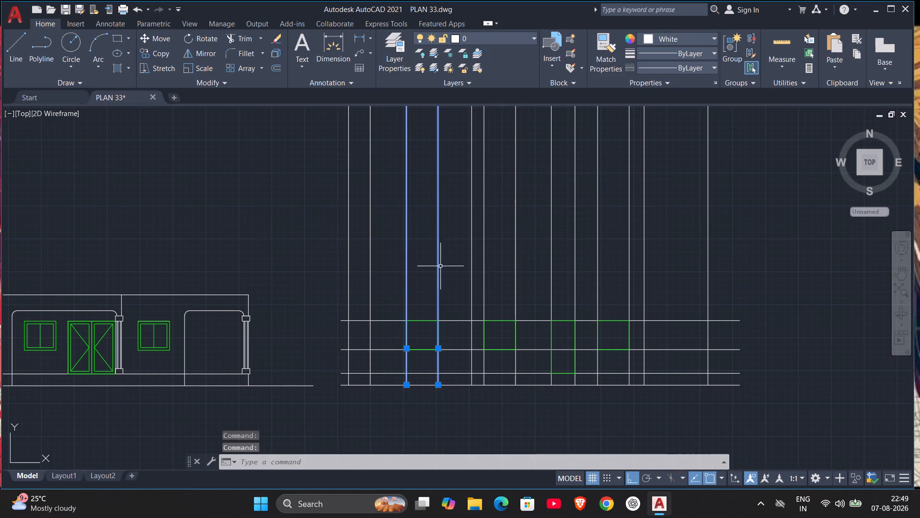
{"action": "key", "text": "Delete"}
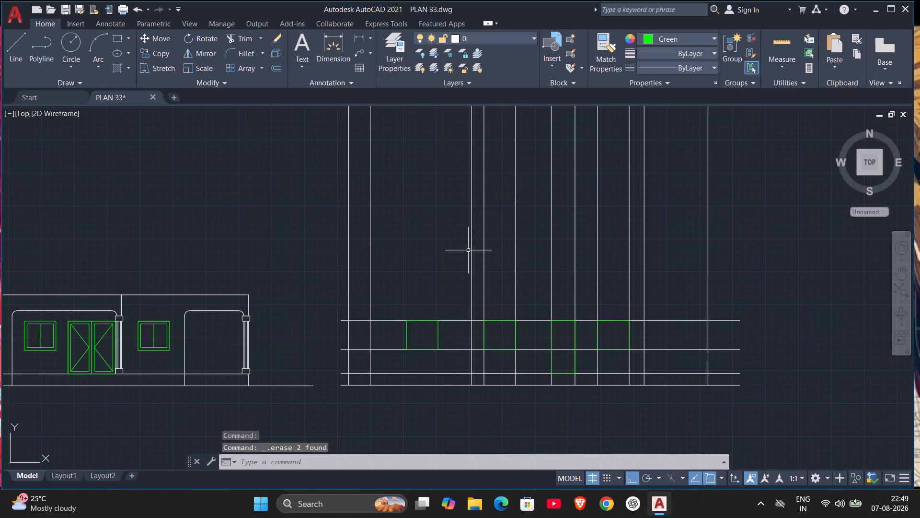
Erase the four vertical projection lines at the edges of the two windows flanking the passage door in the first floor elevation.
{"action": "left_click", "coordinate": [486, 284]}
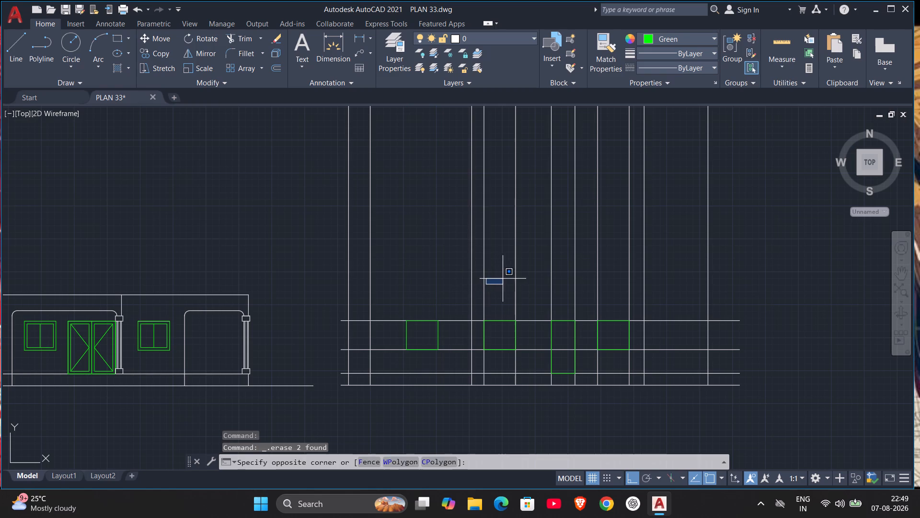
{"action": "left_click", "coordinate": [522, 286]}
{"action": "left_click", "coordinate": [516, 285]}
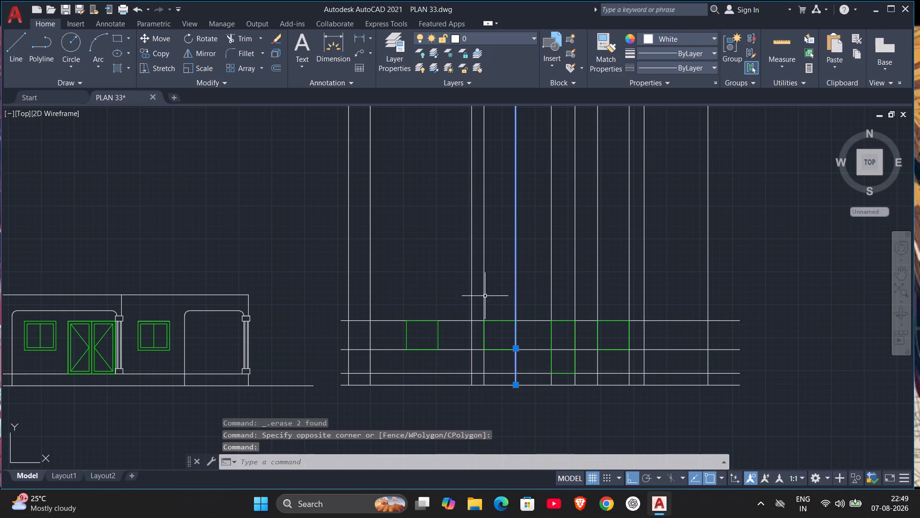
{"action": "left_click", "coordinate": [484, 297]}
{"action": "left_click", "coordinate": [599, 291]}
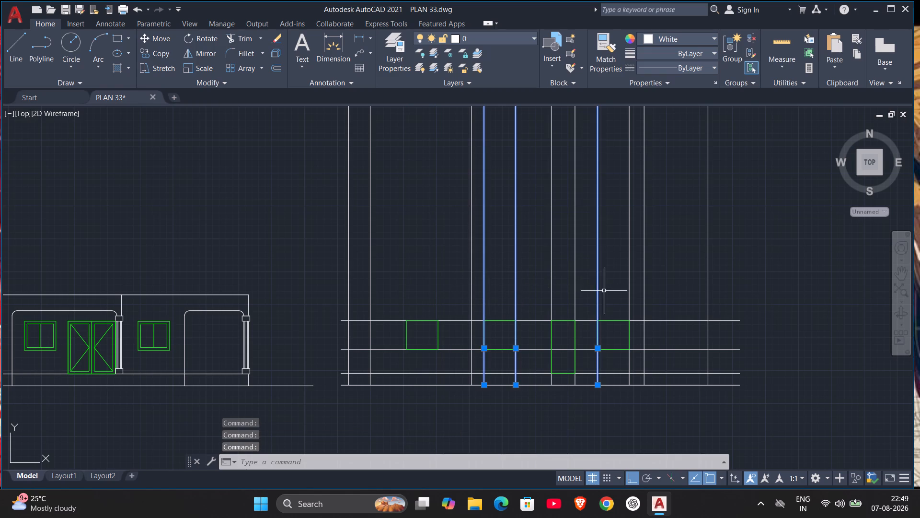
{"action": "double_click", "coordinate": [626, 294]}
{"action": "left_click", "coordinate": [630, 294]}
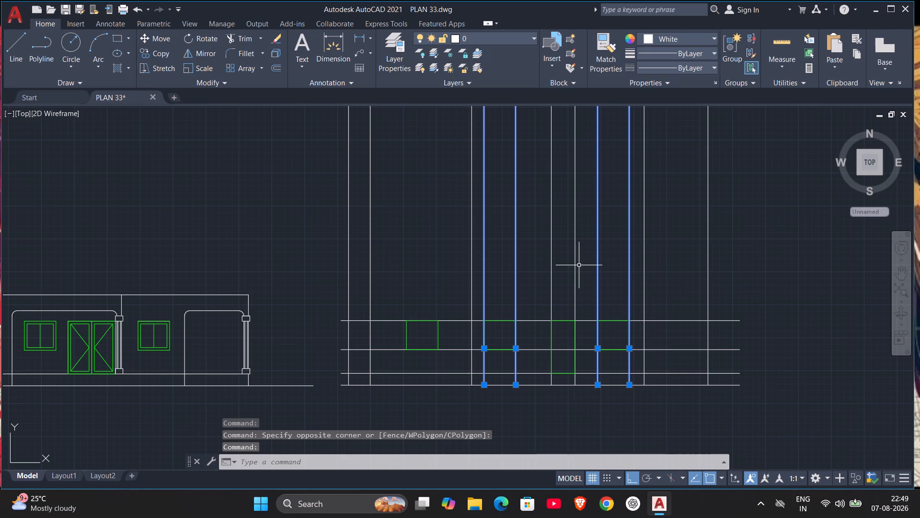
{"action": "key", "text": "Delete"}
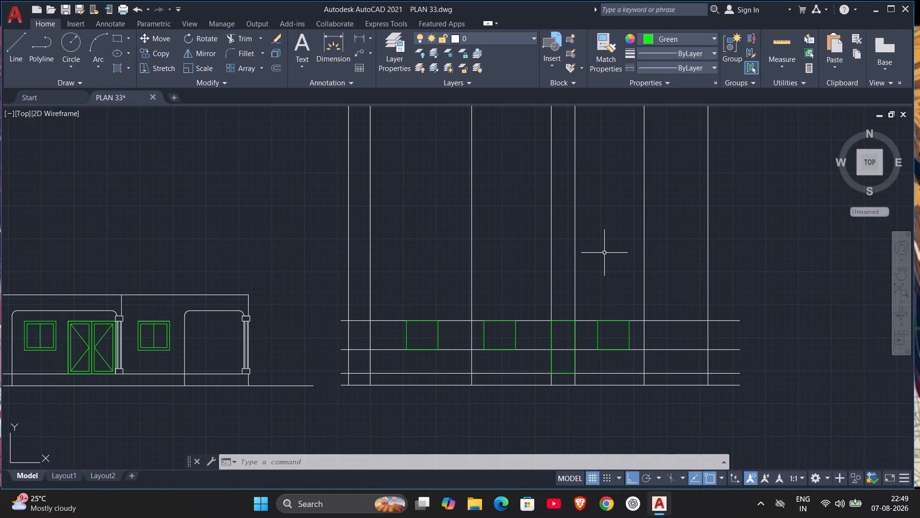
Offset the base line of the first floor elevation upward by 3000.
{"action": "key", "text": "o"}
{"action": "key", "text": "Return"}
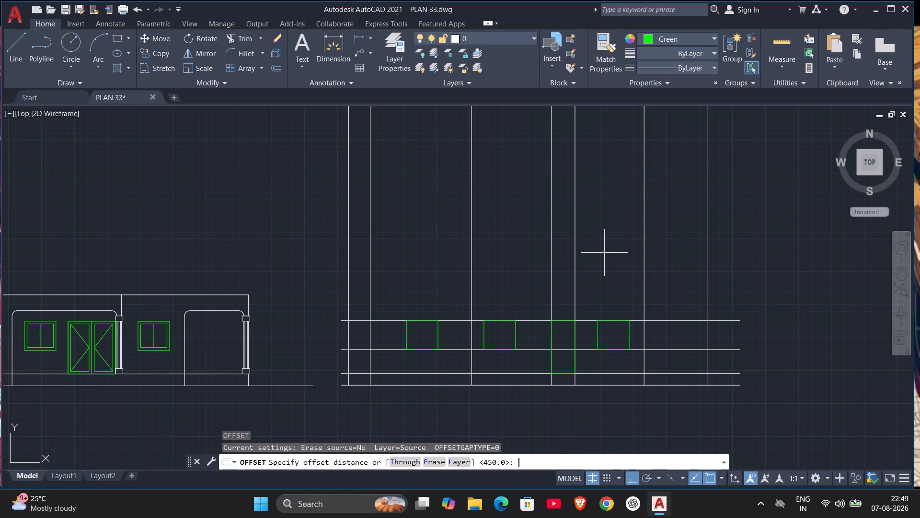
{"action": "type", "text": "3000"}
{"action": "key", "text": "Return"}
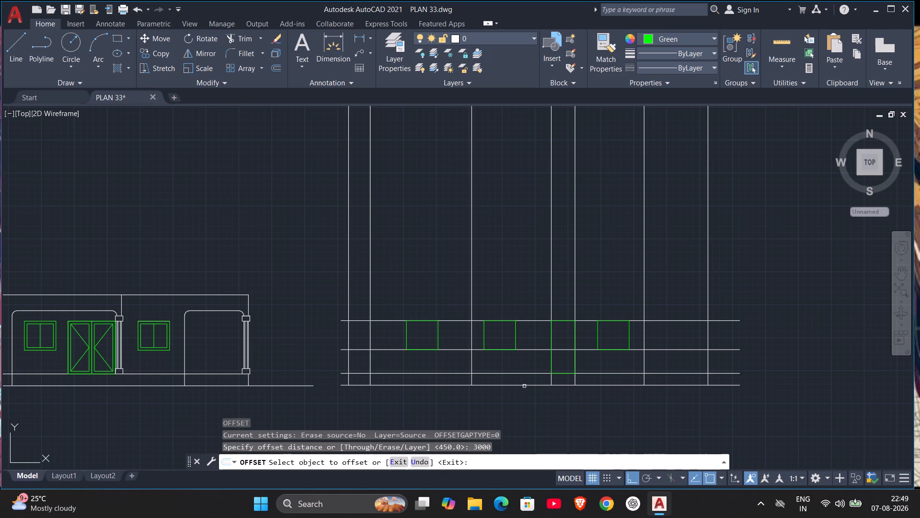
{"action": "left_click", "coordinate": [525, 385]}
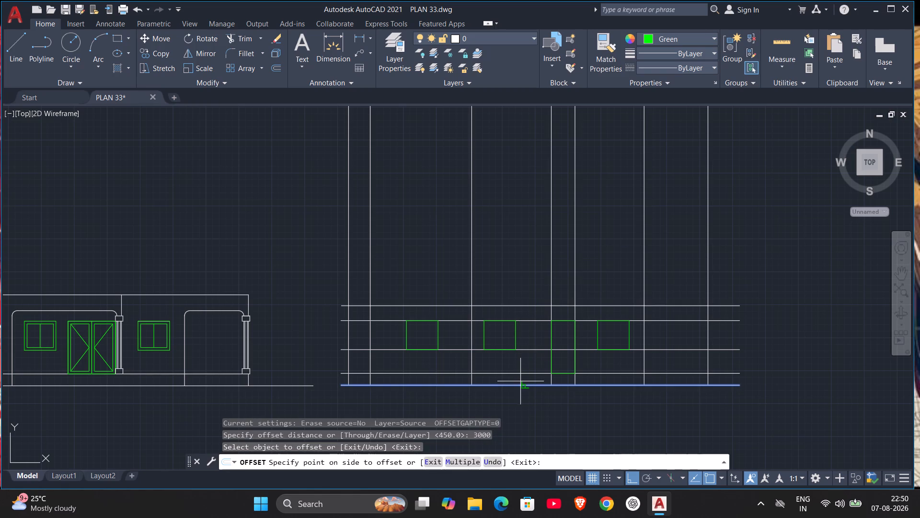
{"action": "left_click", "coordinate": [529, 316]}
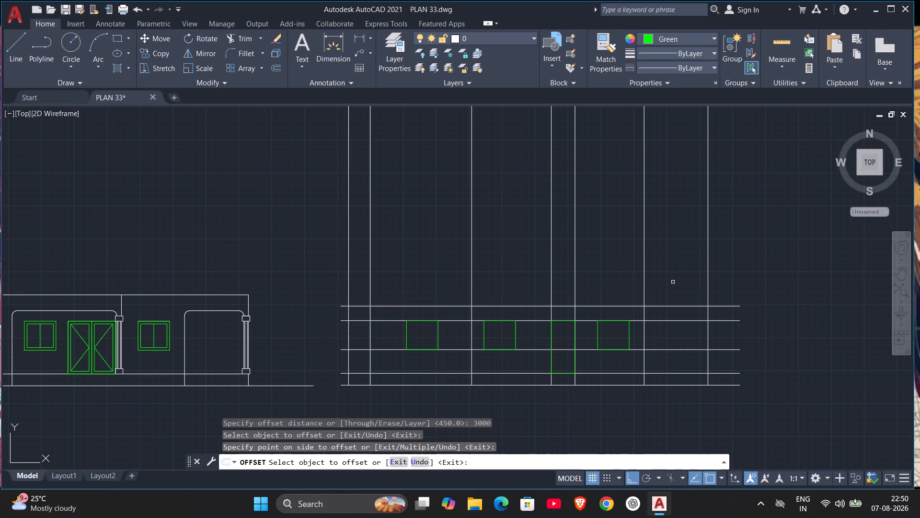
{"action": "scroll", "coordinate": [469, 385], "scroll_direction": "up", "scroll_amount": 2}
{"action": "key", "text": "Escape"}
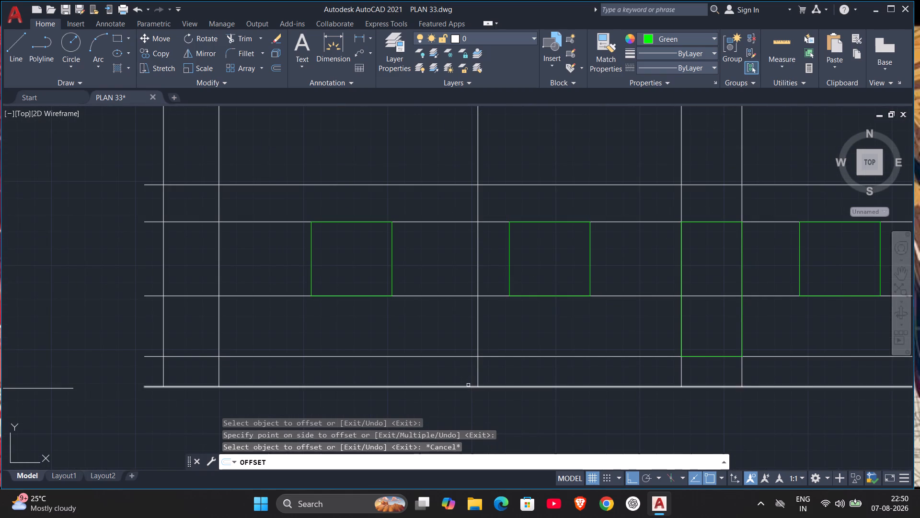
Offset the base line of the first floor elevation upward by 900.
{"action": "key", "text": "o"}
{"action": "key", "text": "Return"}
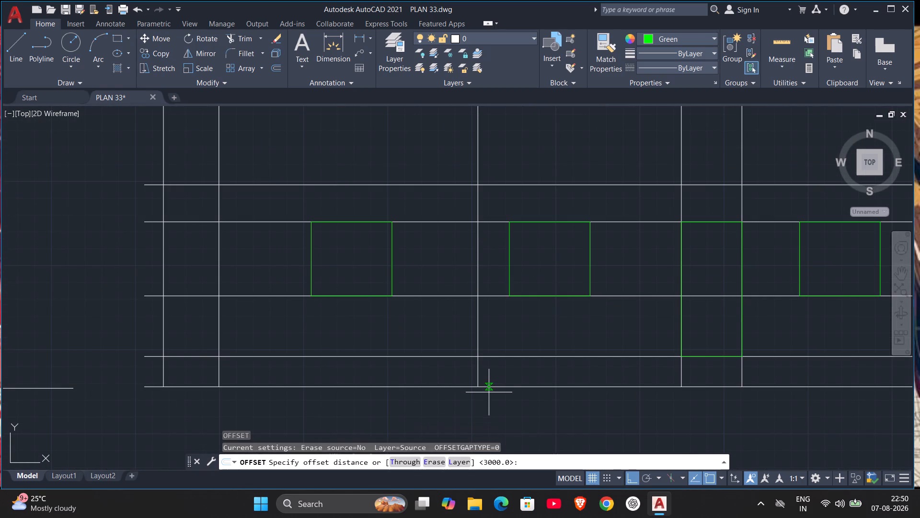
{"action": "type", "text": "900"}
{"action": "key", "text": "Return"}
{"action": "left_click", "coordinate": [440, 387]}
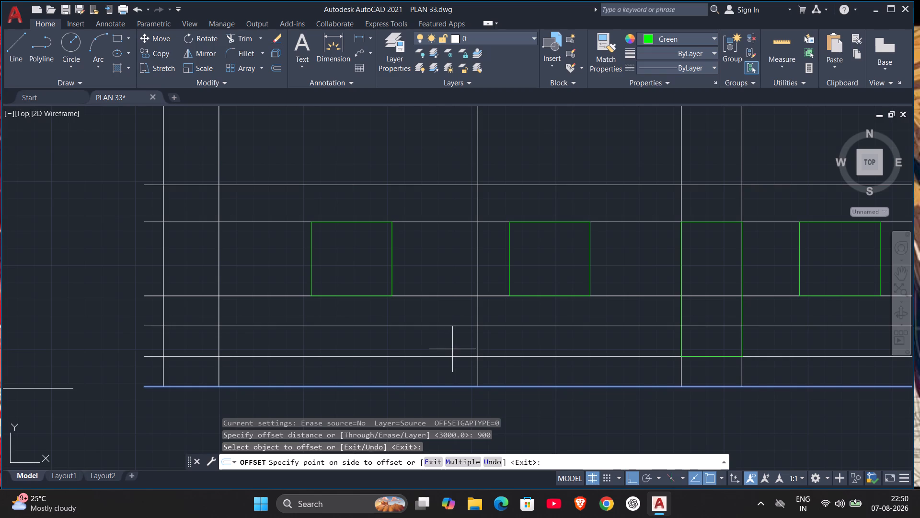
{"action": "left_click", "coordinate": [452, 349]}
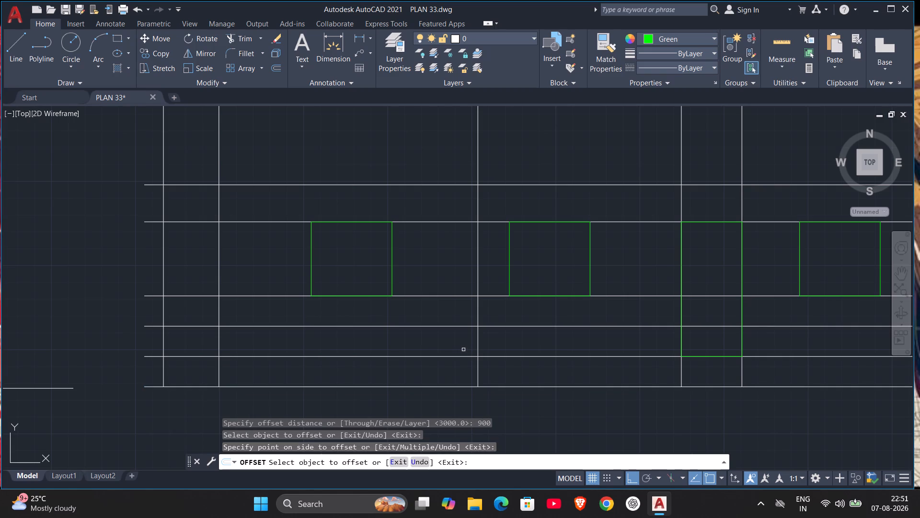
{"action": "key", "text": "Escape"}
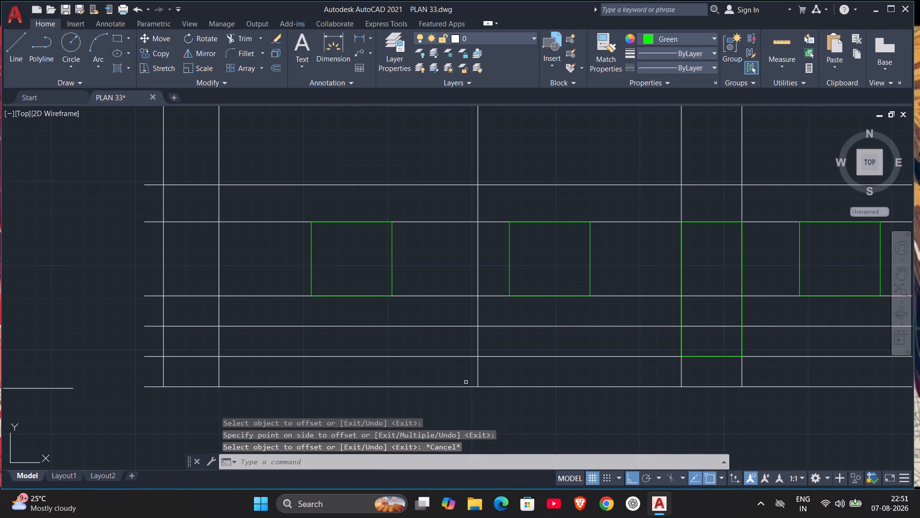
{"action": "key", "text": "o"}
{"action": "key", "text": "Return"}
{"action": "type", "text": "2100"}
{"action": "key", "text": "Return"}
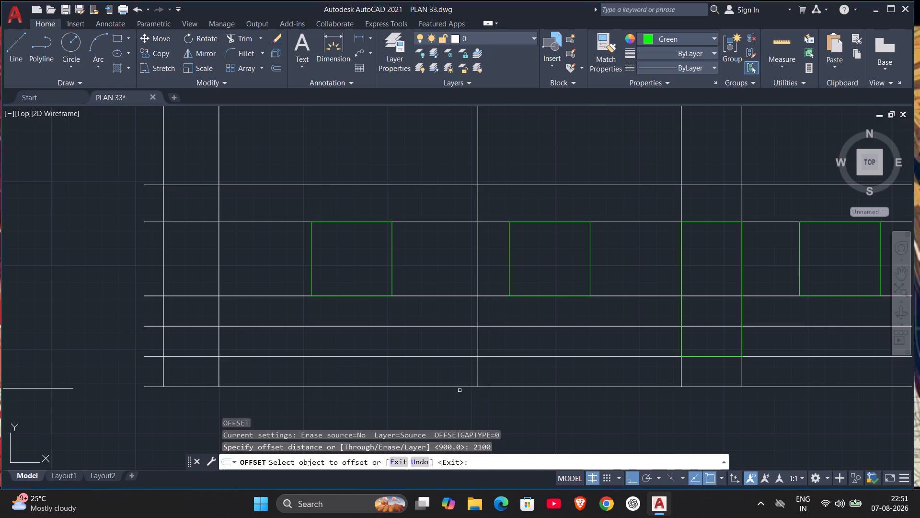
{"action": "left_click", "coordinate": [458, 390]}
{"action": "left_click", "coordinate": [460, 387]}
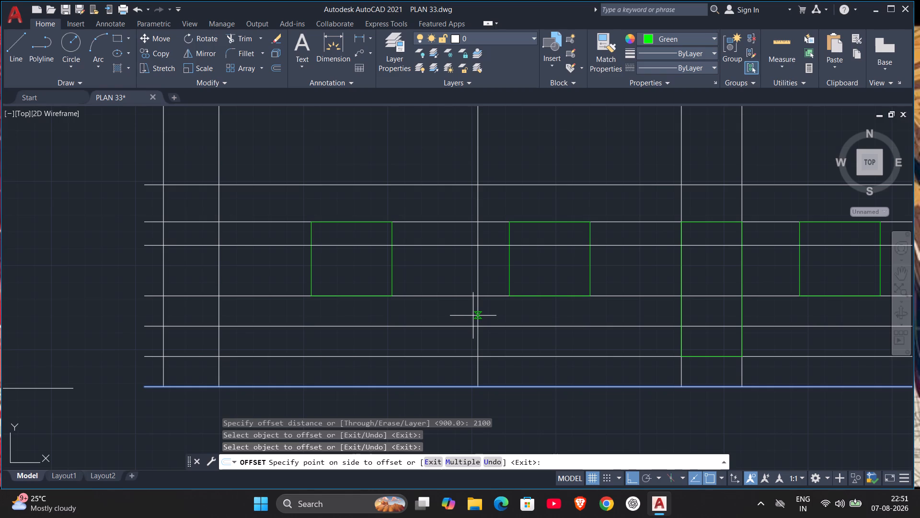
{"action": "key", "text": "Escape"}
Erase the five horizontal level lines above the base line and the master bedroom window rectangle in the first floor elevation.
{"action": "scroll", "coordinate": [497, 353], "scroll_direction": "down", "scroll_amount": 2}
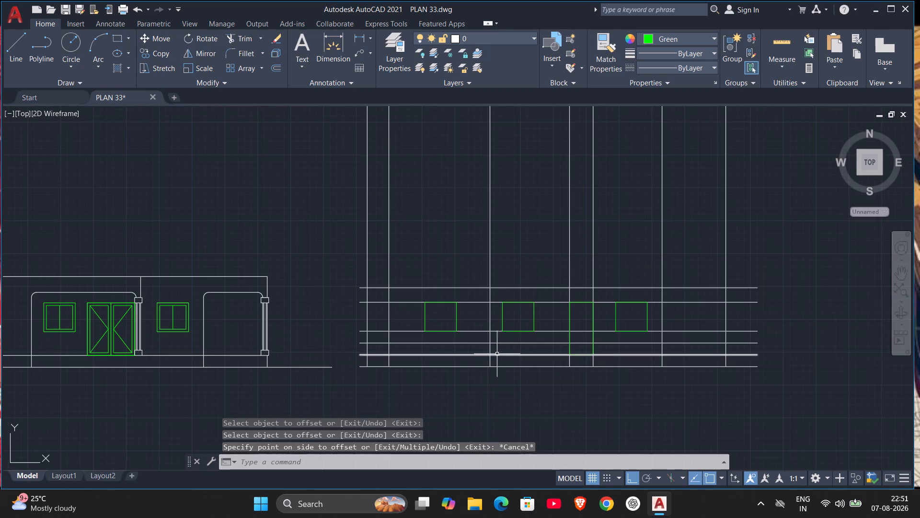
{"action": "left_click", "coordinate": [447, 264]}
{"action": "key", "text": "Escape"}
{"action": "left_click_drag", "start_coordinate": [459, 274], "coordinate": [459, 279]}
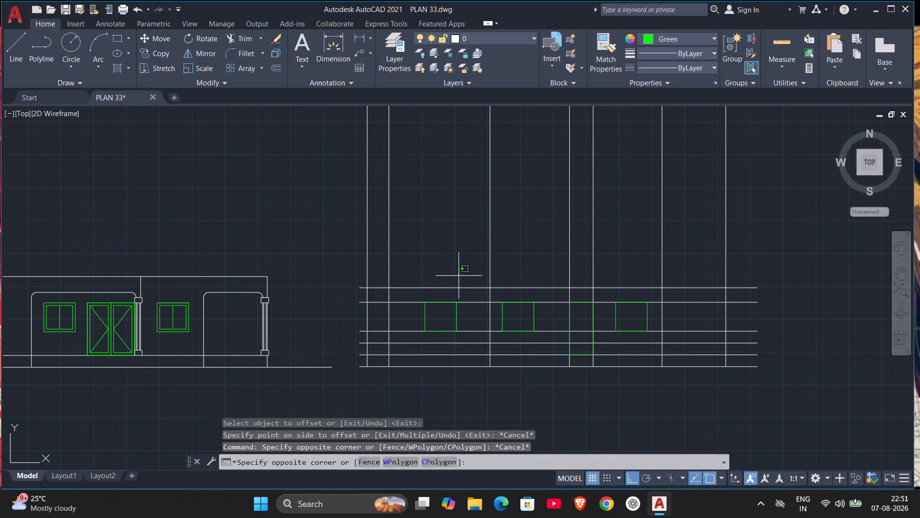
{"action": "left_click_drag", "start_coordinate": [459, 279], "coordinate": [459, 280]}
{"action": "left_click", "coordinate": [425, 356]}
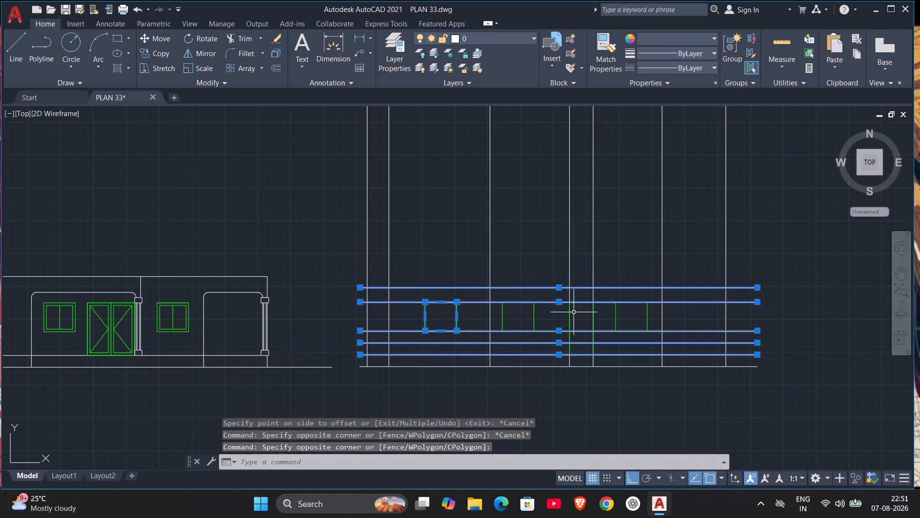
{"action": "key", "text": "Delete"}
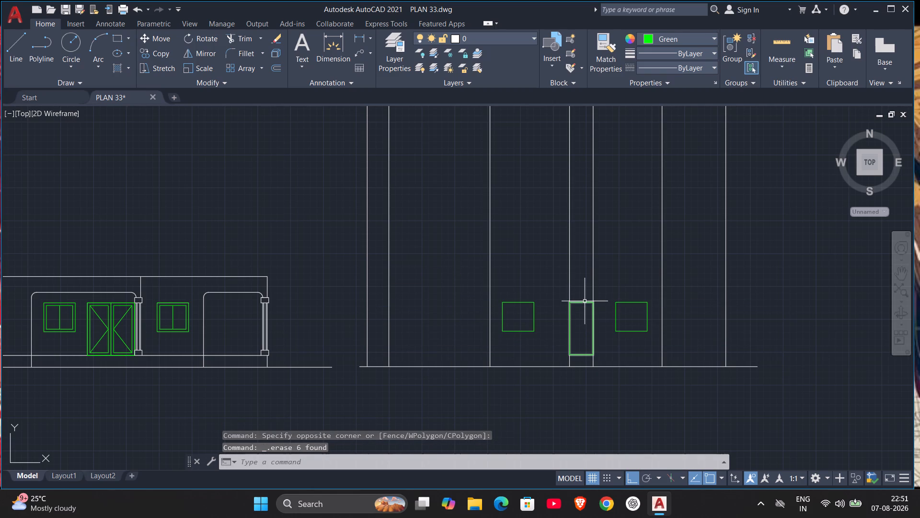
Erase the green passage door rectangle and the two window rectangles beside it in the first floor elevation.
{"action": "left_click", "coordinate": [585, 301]}
{"action": "left_click", "coordinate": [635, 300]}
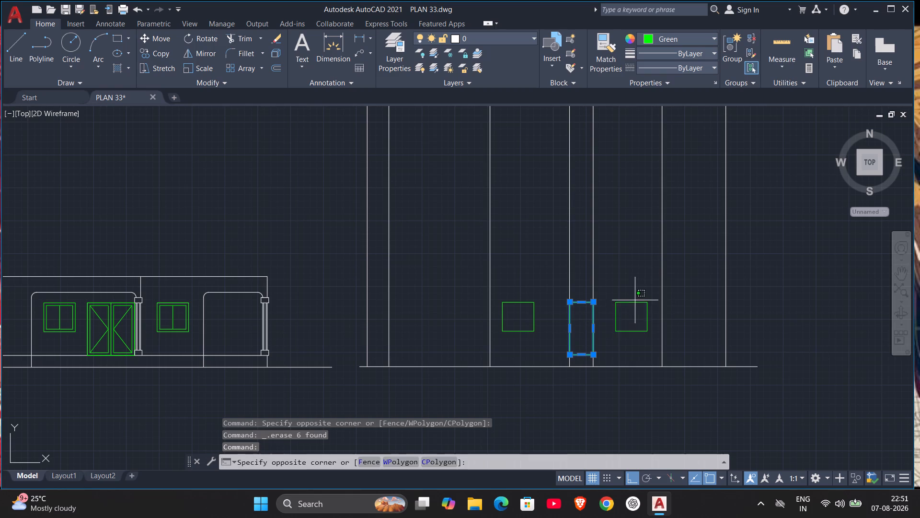
{"action": "left_click", "coordinate": [608, 328]}
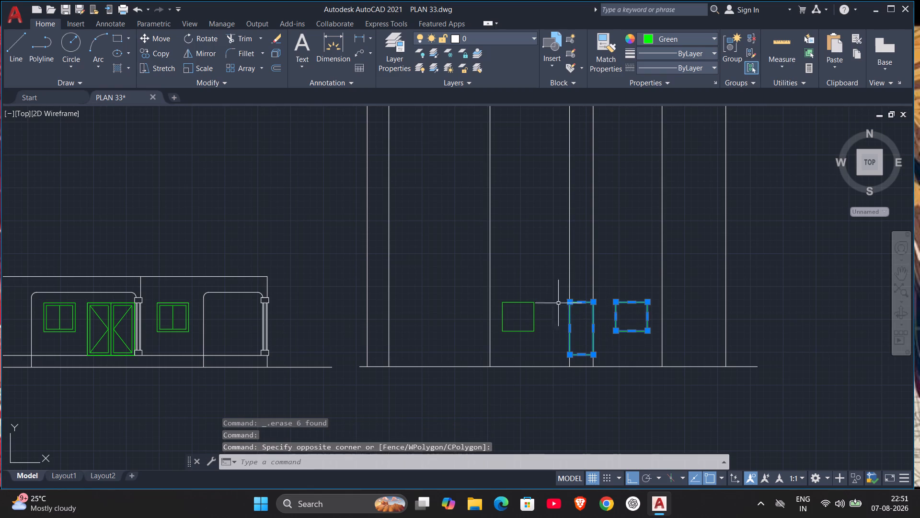
{"action": "left_click_drag", "start_coordinate": [547, 295], "coordinate": [543, 300]}
{"action": "left_click", "coordinate": [504, 336]}
{"action": "key", "text": "Delete"}
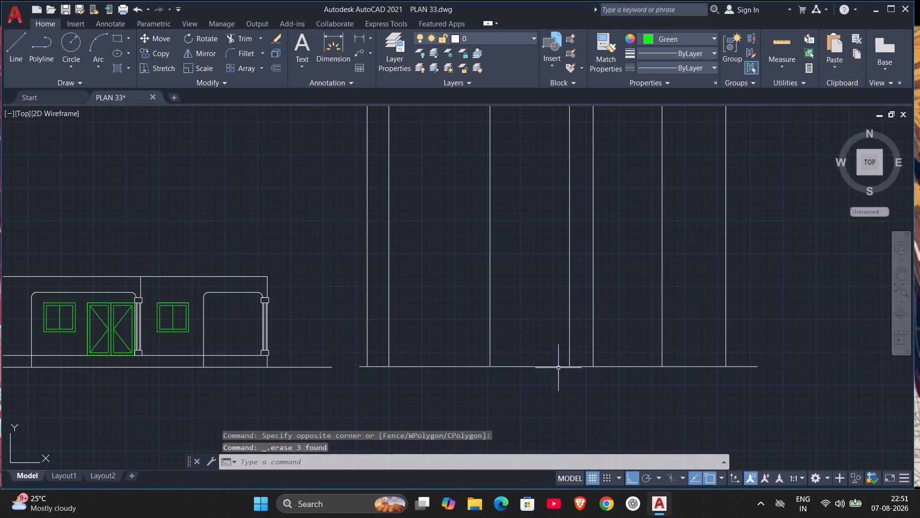
Offset the base line of the first floor elevation upward by 900 for the sill level.
{"action": "key", "text": "o"}
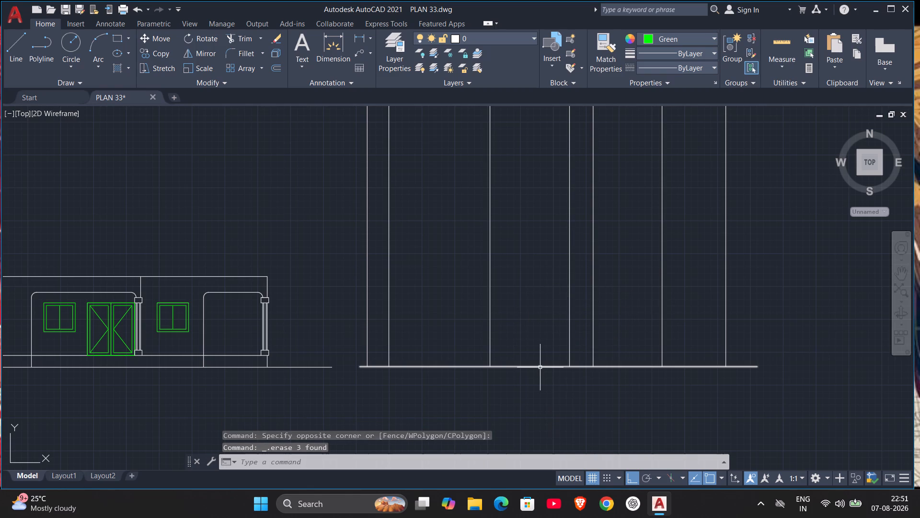
{"action": "key", "text": "Return"}
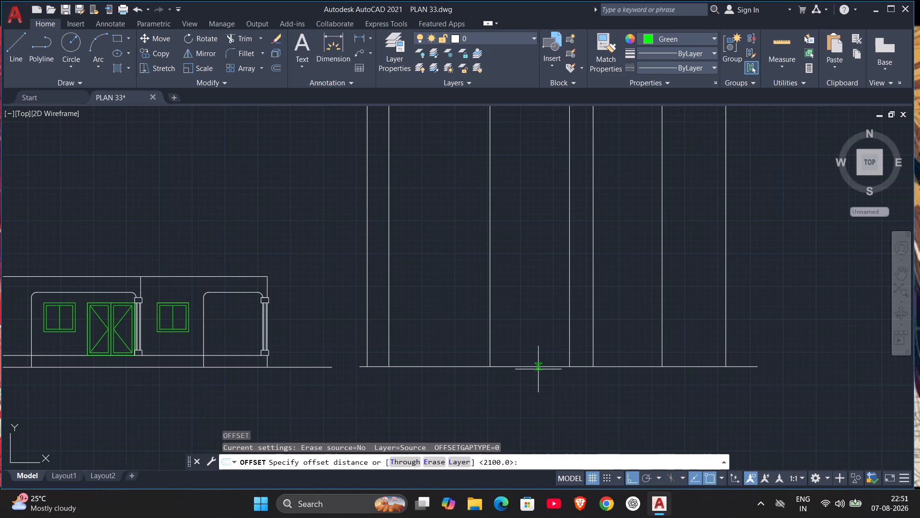
{"action": "type", "text": "900"}
{"action": "key", "text": "Return"}
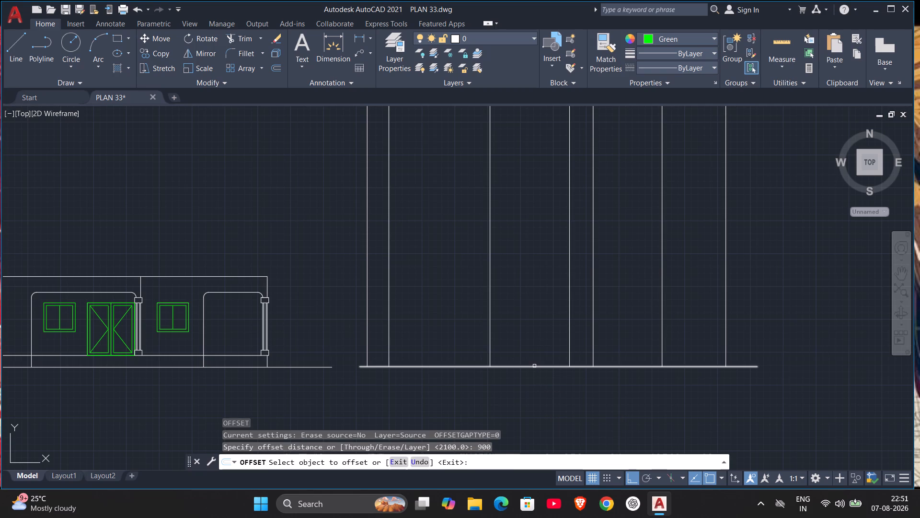
{"action": "left_click", "coordinate": [534, 365]}
{"action": "left_click", "coordinate": [540, 336]}
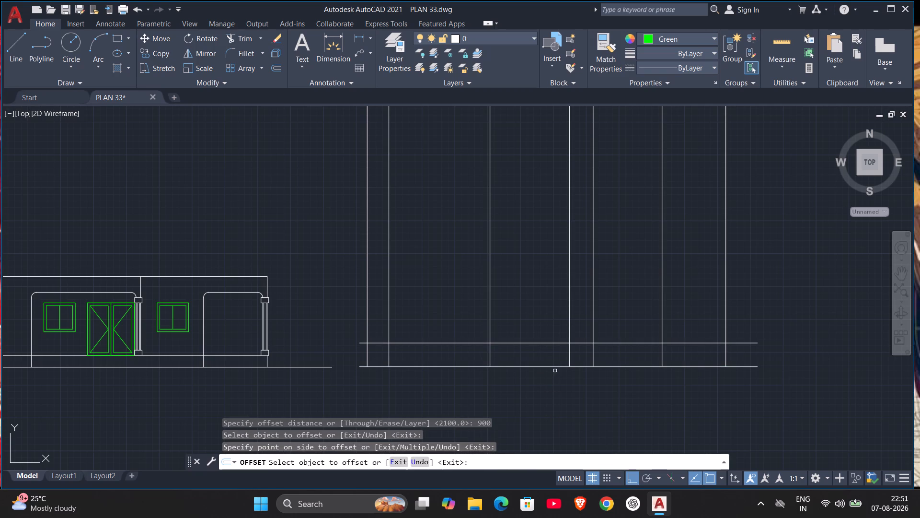
{"action": "key", "text": "Escape"}
Offset the base line of the first floor elevation upward by 2100 for the head level.
{"action": "key", "text": "o"}
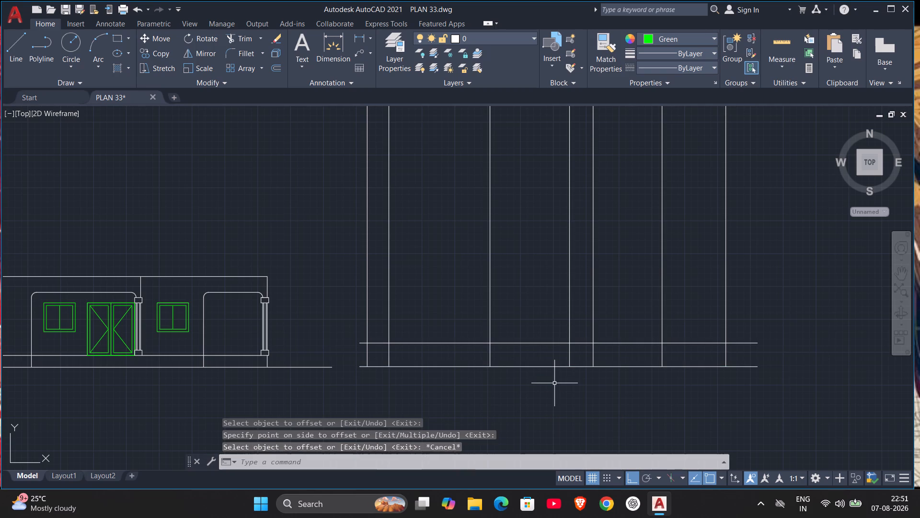
{"action": "key", "text": "Return"}
{"action": "type", "text": "21"}
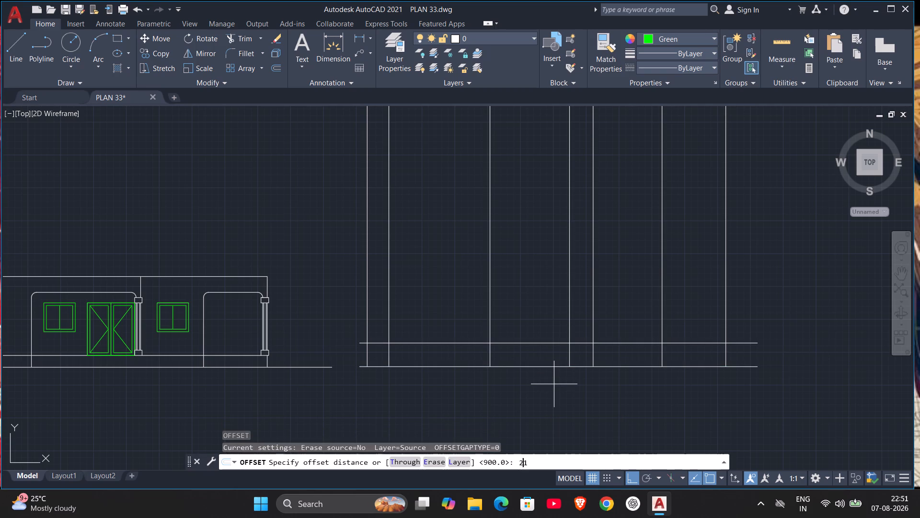
{"action": "type", "text": "00"}
{"action": "key", "text": "Return"}
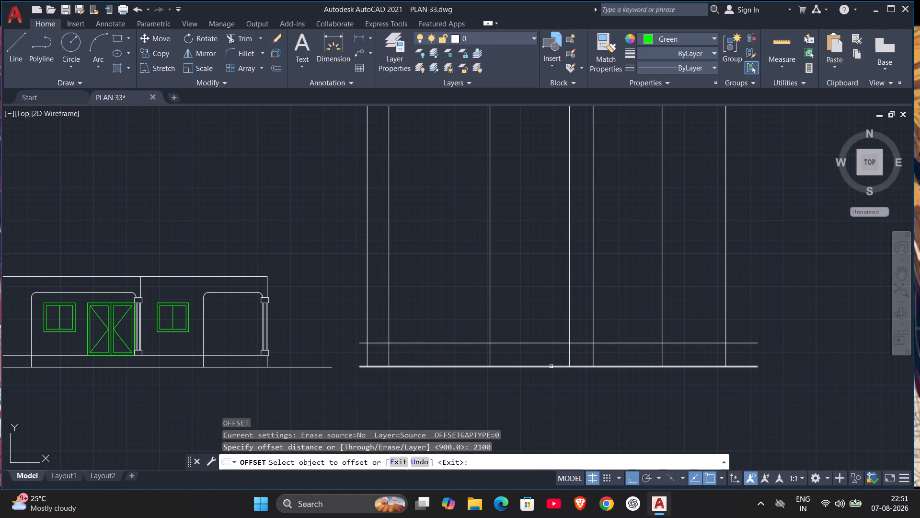
{"action": "left_click", "coordinate": [551, 366]}
{"action": "left_click", "coordinate": [552, 322]}
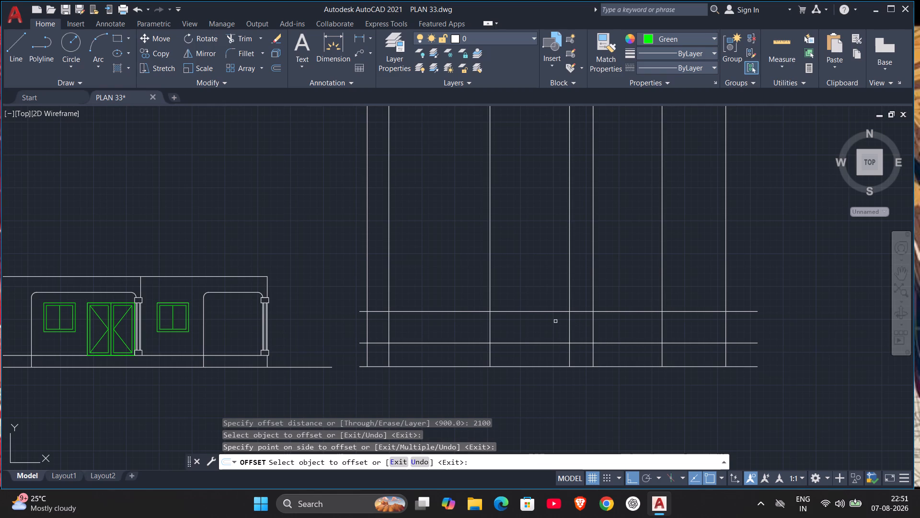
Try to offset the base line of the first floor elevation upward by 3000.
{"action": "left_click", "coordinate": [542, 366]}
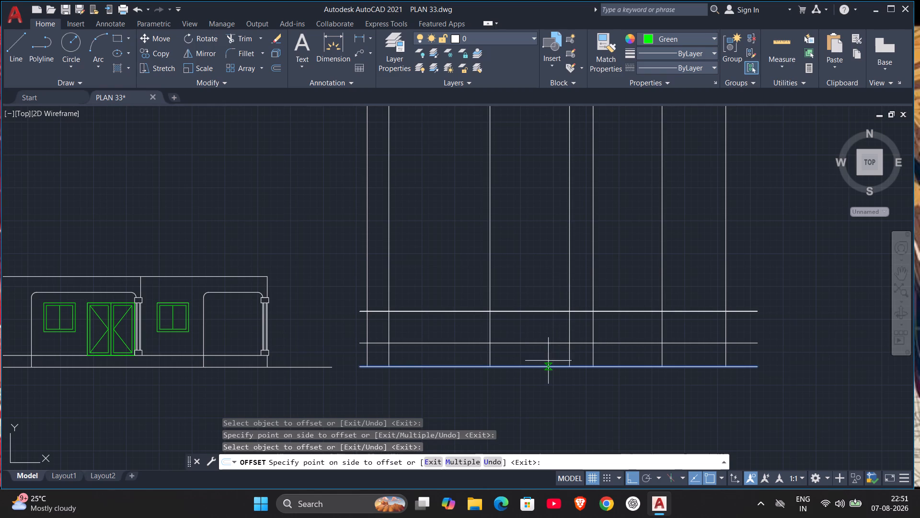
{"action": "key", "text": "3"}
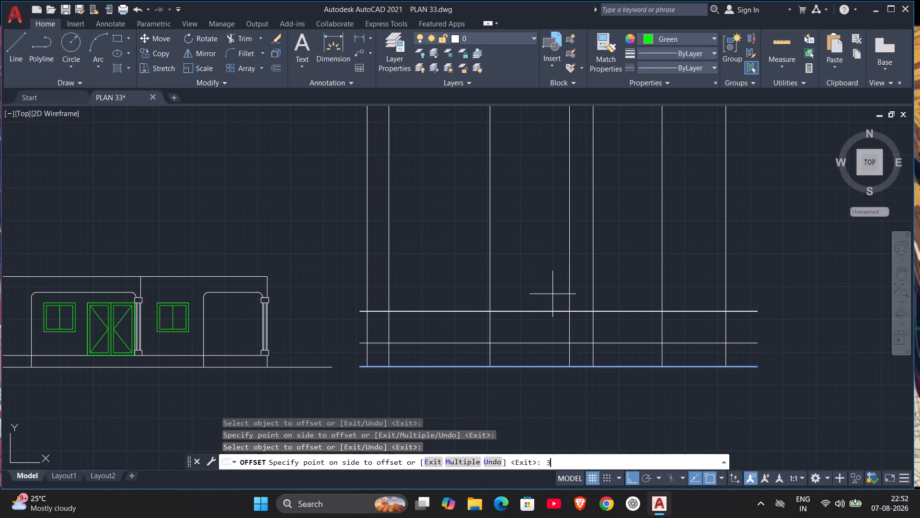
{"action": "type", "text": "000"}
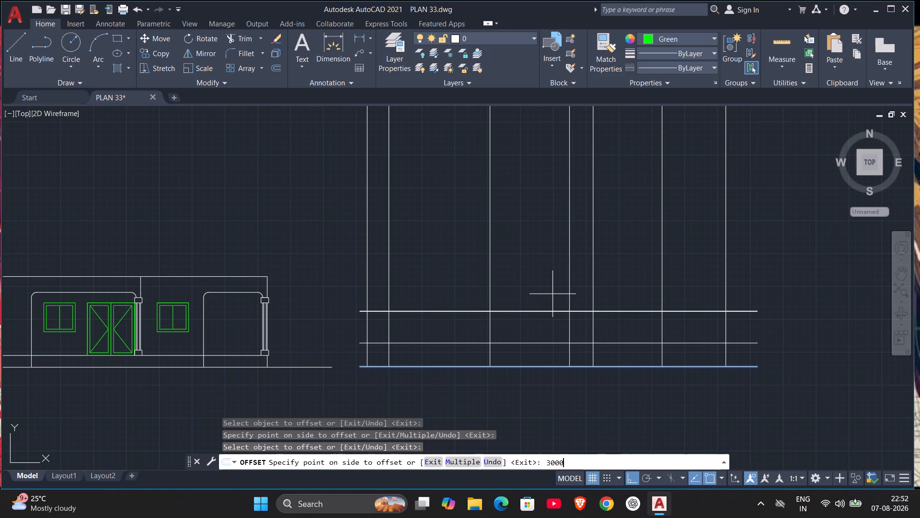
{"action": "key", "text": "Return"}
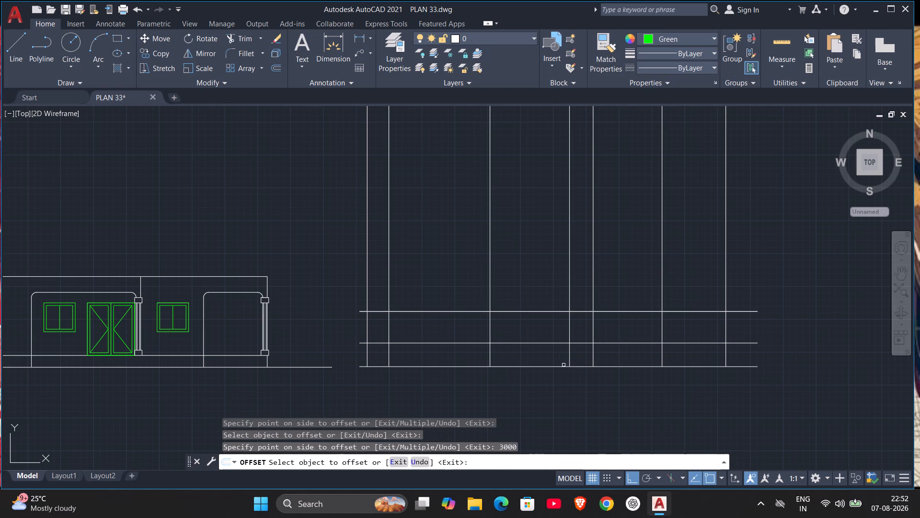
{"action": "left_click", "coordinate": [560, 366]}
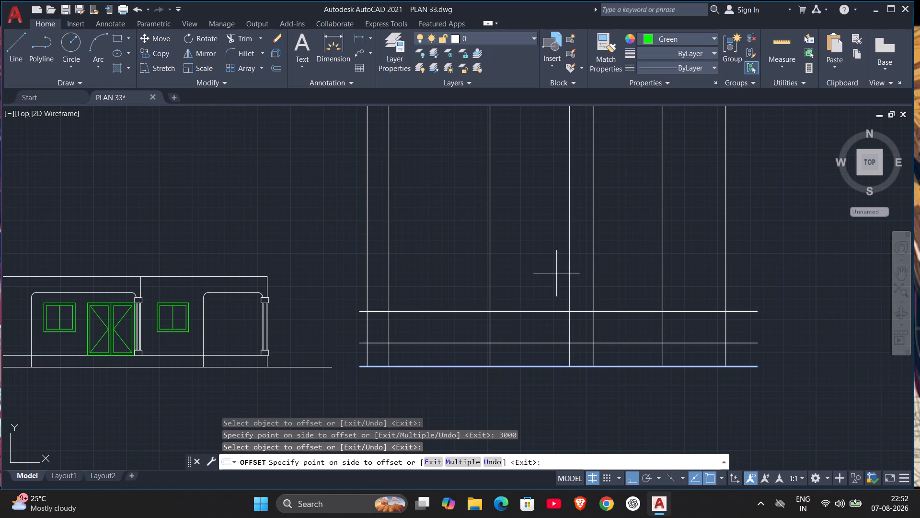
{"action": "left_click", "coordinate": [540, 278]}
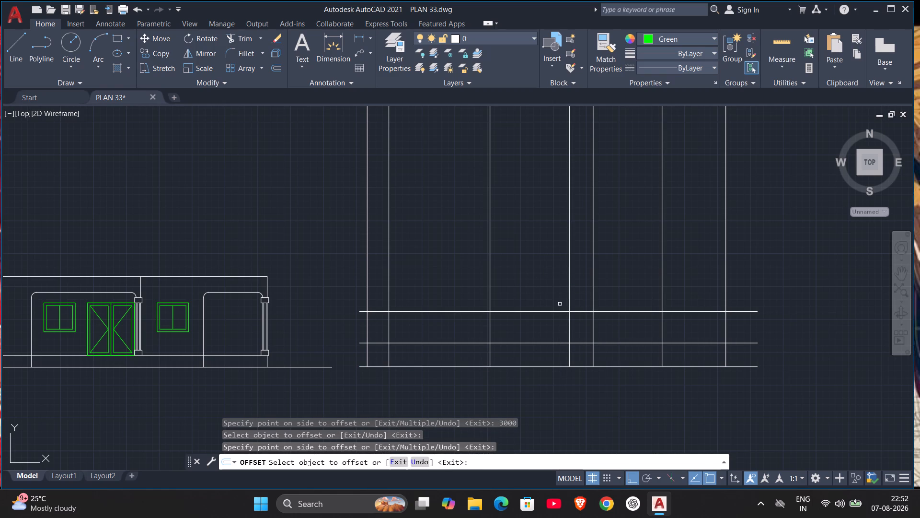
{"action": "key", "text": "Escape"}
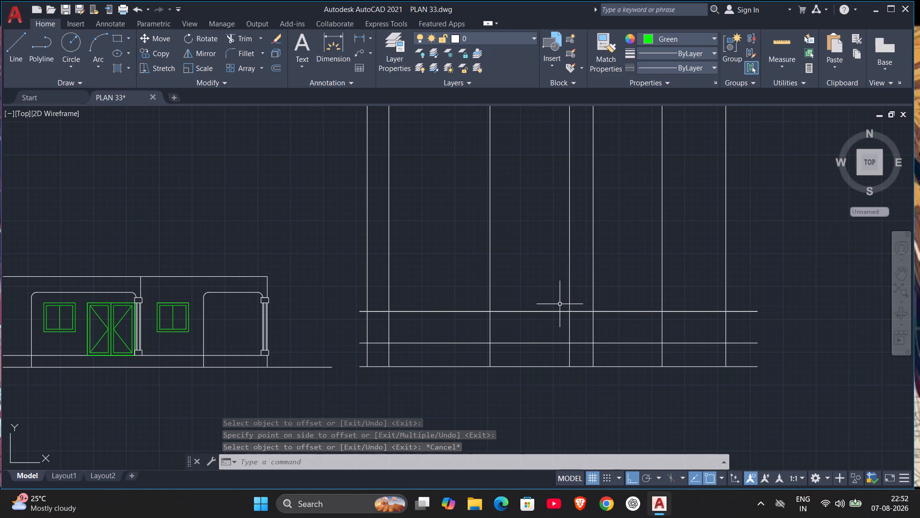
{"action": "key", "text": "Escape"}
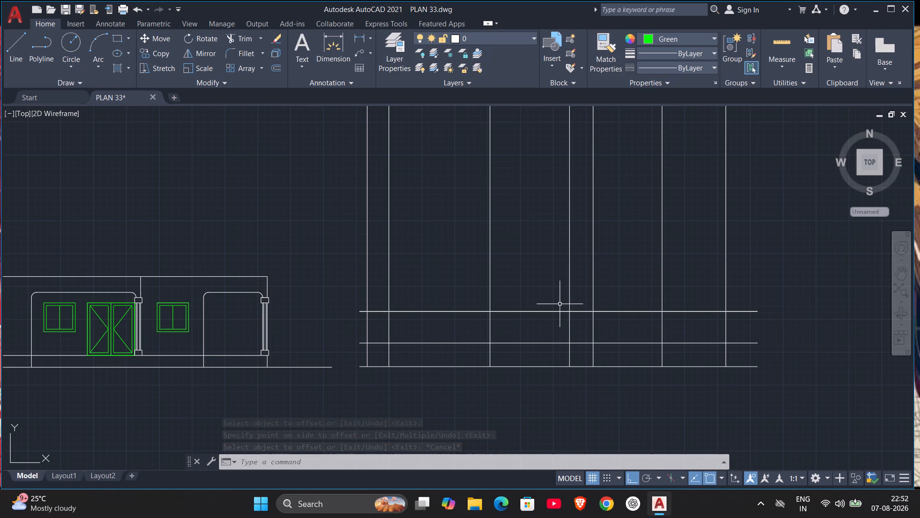
Offset the base line of the first floor elevation upward by 3000 for the top level line.
{"action": "key", "text": "o"}
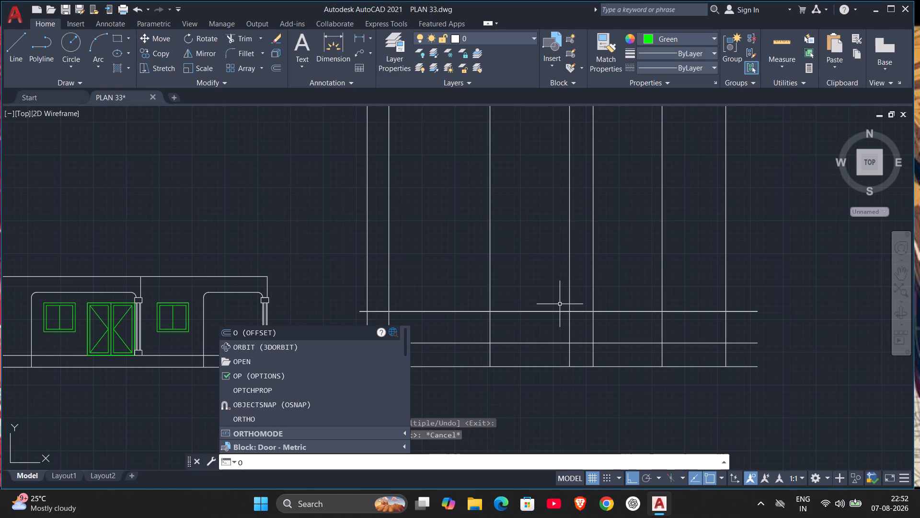
{"action": "key", "text": "Return"}
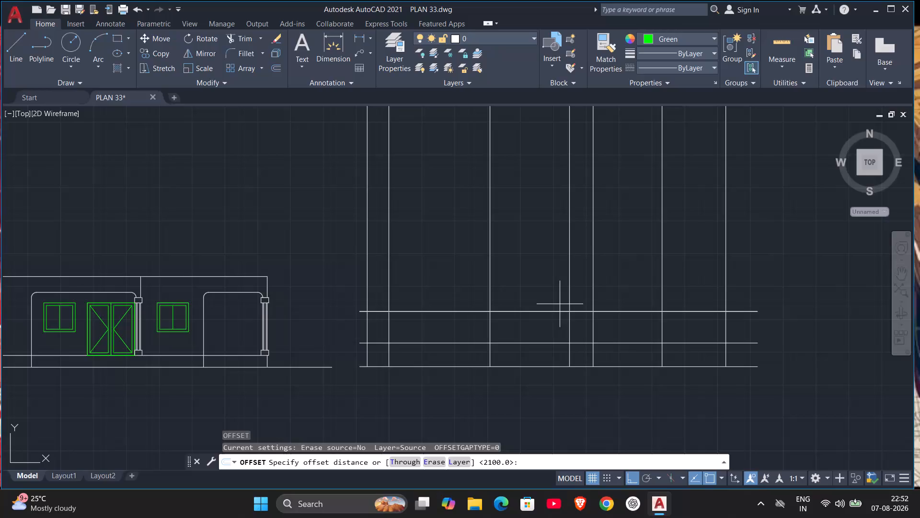
{"action": "type", "text": "3000"}
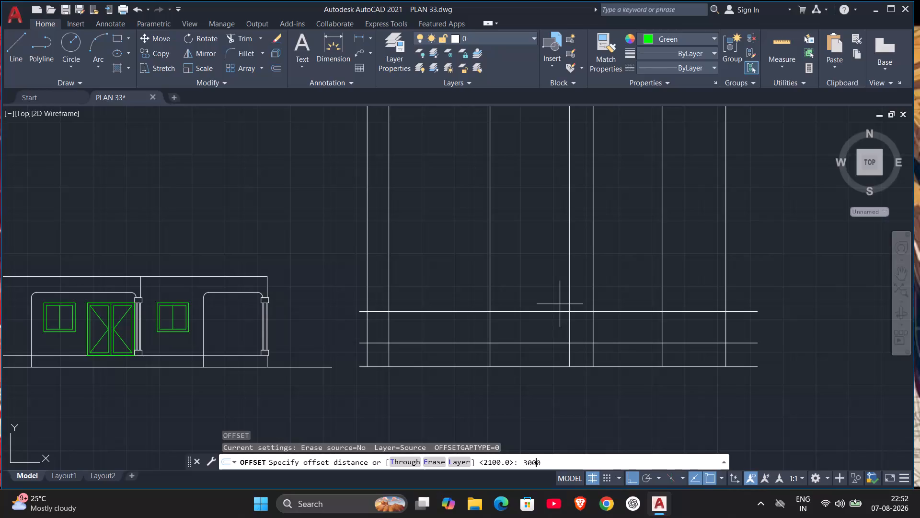
{"action": "key", "text": "Return"}
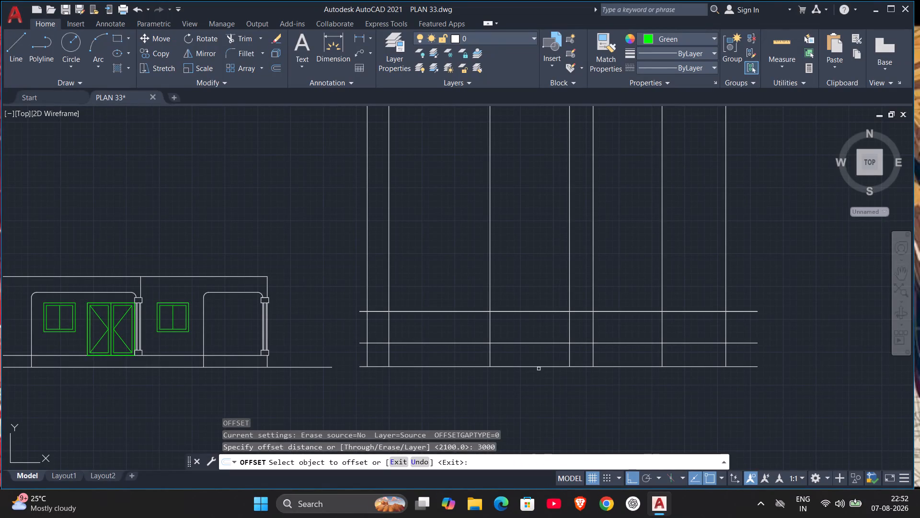
{"action": "left_click", "coordinate": [539, 366]}
{"action": "left_click", "coordinate": [548, 309]}
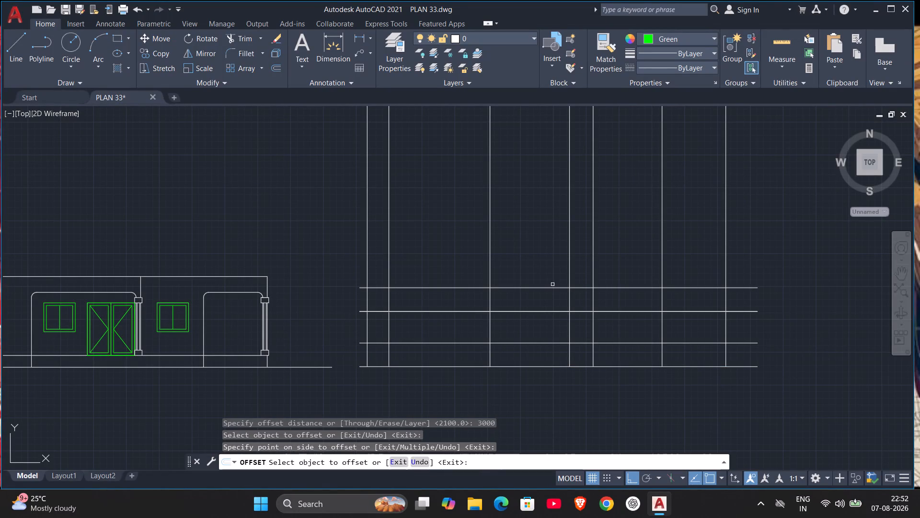
{"action": "scroll", "coordinate": [540, 259], "scroll_direction": "down", "scroll_amount": 2}
{"action": "middle_click_drag", "start_coordinate": [538, 251], "coordinate": [540, 252]}
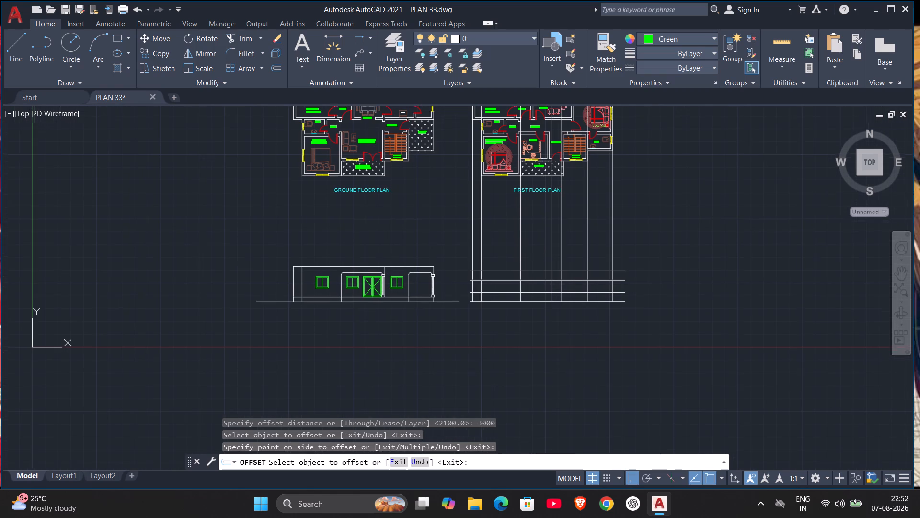
{"action": "middle_click_drag", "start_coordinate": [540, 252], "coordinate": [549, 269]}
{"action": "scroll", "coordinate": [501, 282], "scroll_direction": "up", "scroll_amount": 1}
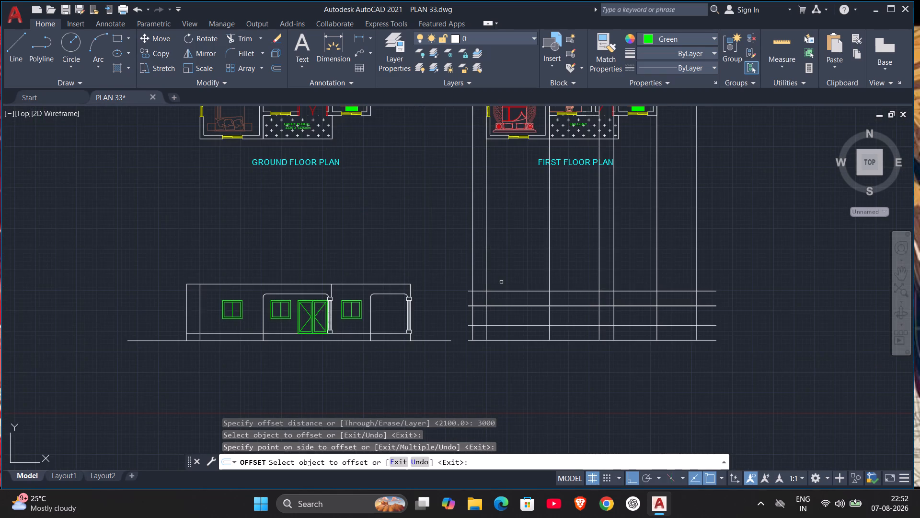
{"action": "scroll", "coordinate": [501, 282], "scroll_direction": "up", "scroll_amount": 1}
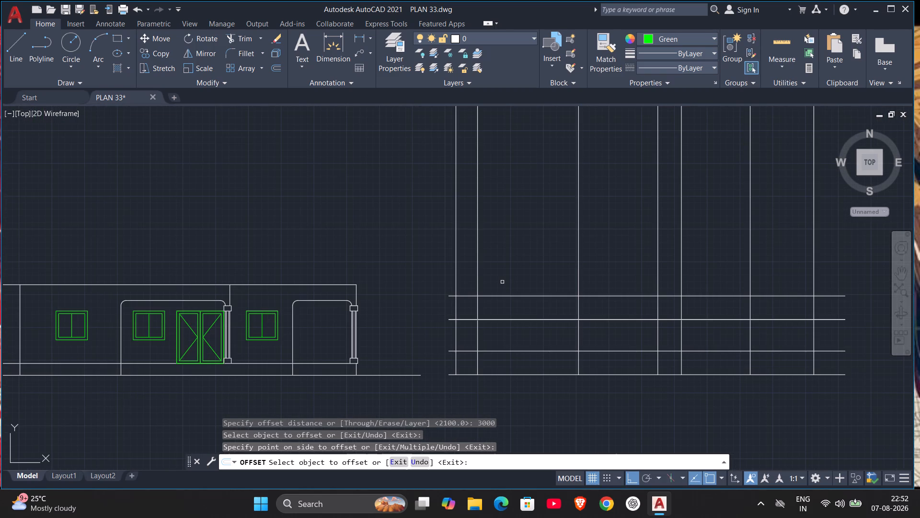
{"action": "scroll", "coordinate": [508, 280], "scroll_direction": "down", "scroll_amount": 2}
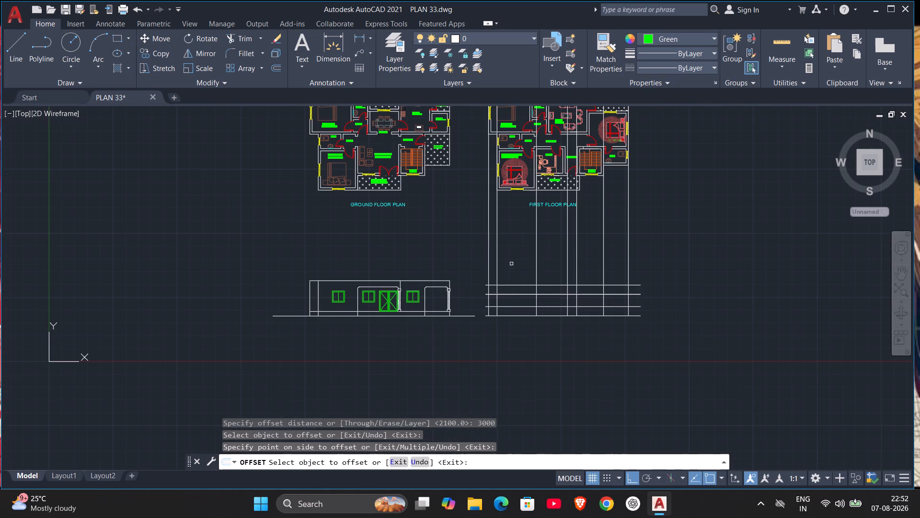
{"action": "key", "text": "Escape"}
{"action": "key", "text": "Escape"}
Draw vertical construction lines through both edges of the master bedroom's front window in the first floor plan.
{"action": "type", "text": "XL"}
{"action": "key", "text": "Return"}
{"action": "key", "text": "v"}
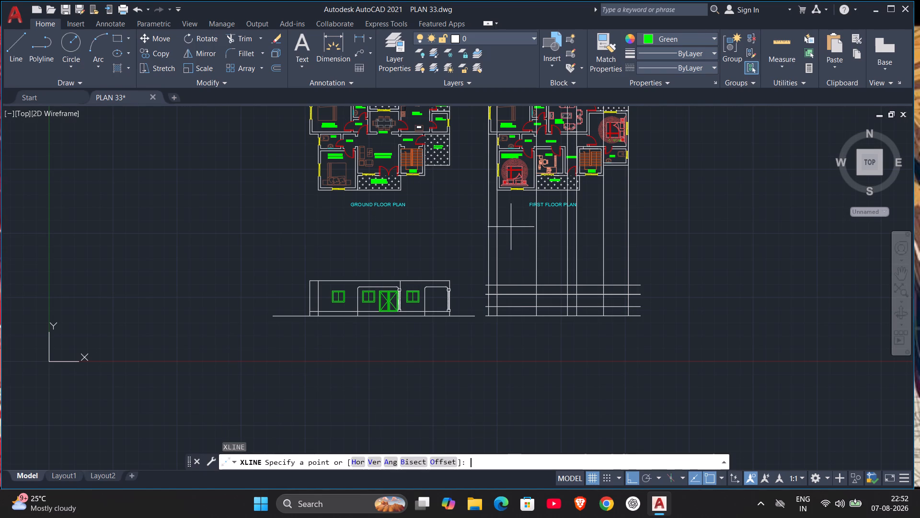
{"action": "key", "text": "Return"}
{"action": "scroll", "coordinate": [508, 226], "scroll_direction": "up", "scroll_amount": 2}
{"action": "middle_click_drag", "start_coordinate": [514, 211], "coordinate": [530, 287]}
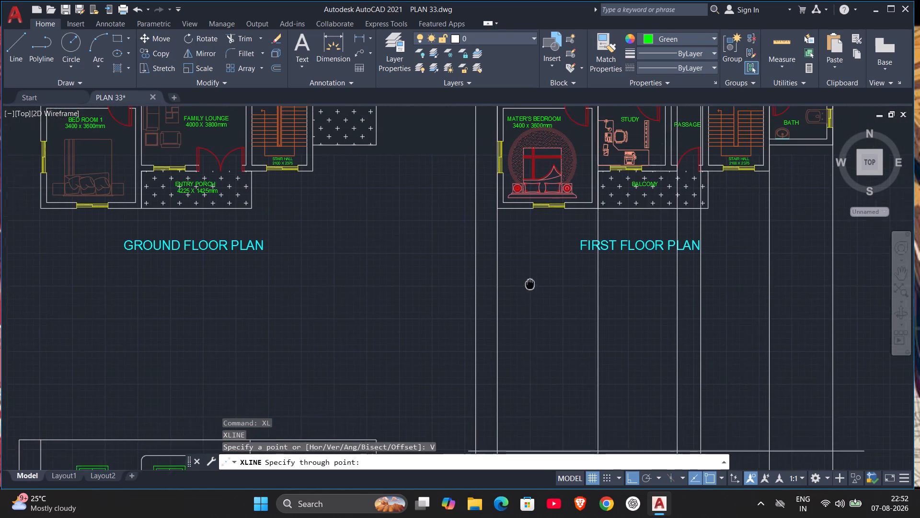
{"action": "middle_click_drag", "start_coordinate": [530, 287], "coordinate": [531, 300]}
{"action": "scroll", "coordinate": [534, 227], "scroll_direction": "up", "scroll_amount": 3}
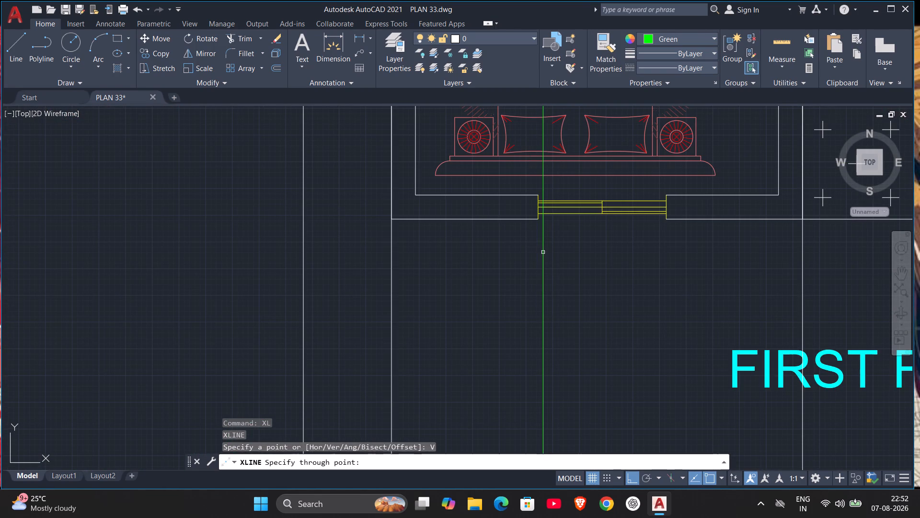
{"action": "left_click", "coordinate": [538, 221]}
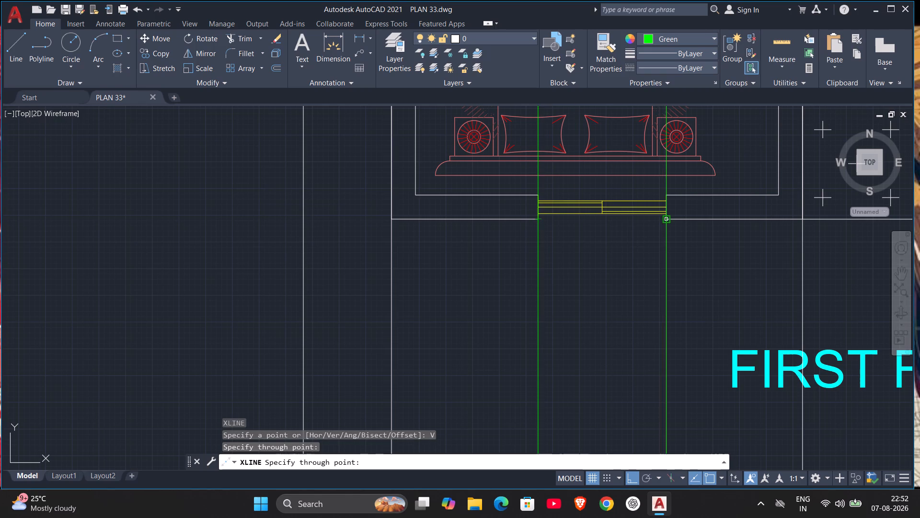
{"action": "left_click", "coordinate": [667, 217]}
Add vertical construction lines through both edges of the stair hall window in the first floor plan.
{"action": "scroll", "coordinate": [767, 261], "scroll_direction": "down", "scroll_amount": 1}
{"action": "middle_click_drag", "start_coordinate": [771, 266], "coordinate": [376, 371]}
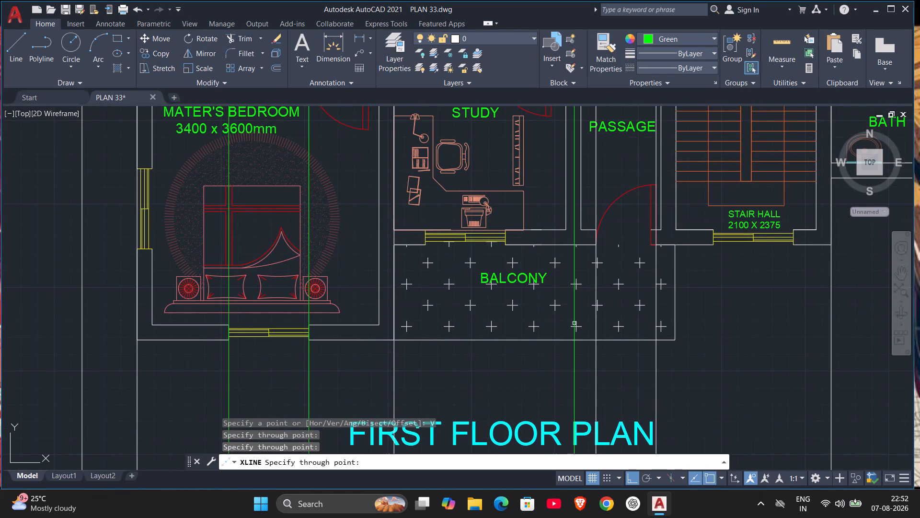
{"action": "left_click", "coordinate": [714, 244]}
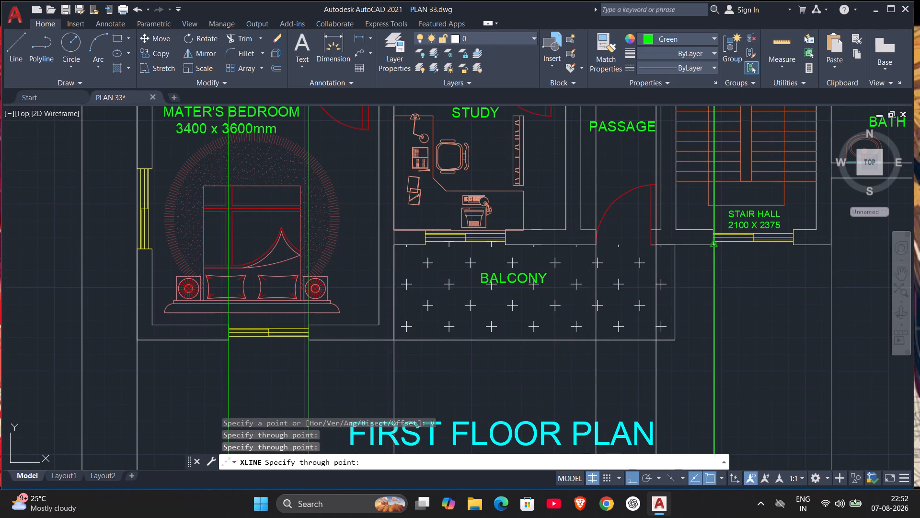
{"action": "left_click", "coordinate": [796, 246]}
{"action": "scroll", "coordinate": [822, 260], "scroll_direction": "down", "scroll_amount": 1}
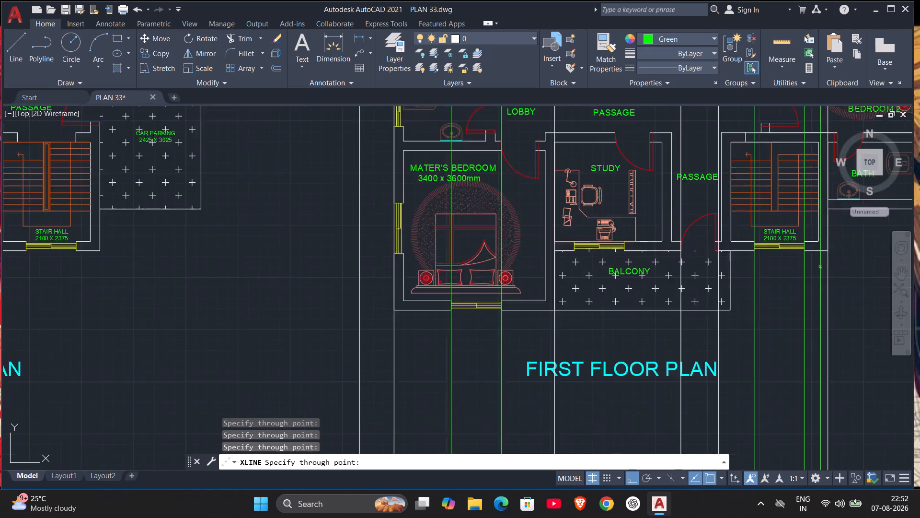
{"action": "key", "text": "Escape"}
Draw the master bedroom window rectangle in the elevation between its two projected lines and the 900 and 2100 level lines.
{"action": "scroll", "coordinate": [820, 267], "scroll_direction": "down", "scroll_amount": 1}
{"action": "middle_click_drag", "start_coordinate": [798, 342], "coordinate": [750, 87]}
{"action": "middle_click_drag", "start_coordinate": [574, 304], "coordinate": [582, 251]}
{"action": "key", "text": "Escape"}
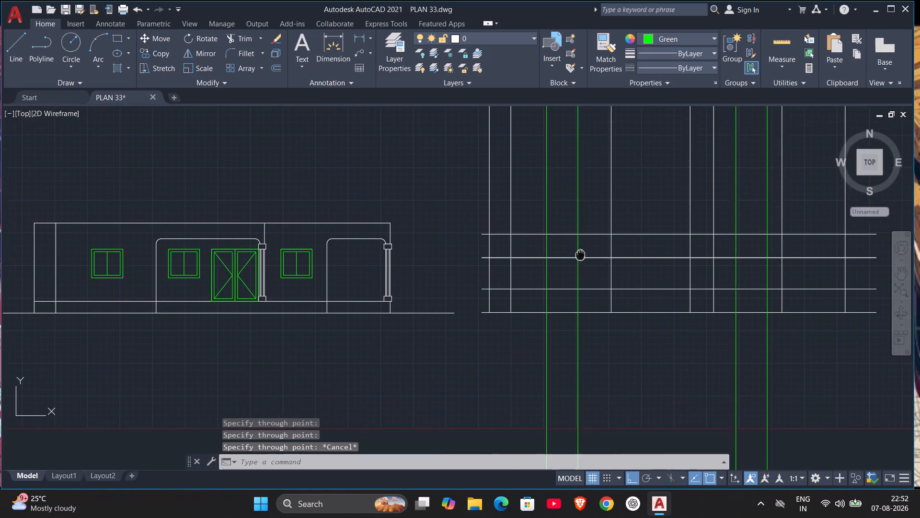
{"action": "middle_click_drag", "start_coordinate": [582, 251], "coordinate": [585, 236]}
{"action": "type", "text": "REC"}
{"action": "key", "text": "Return"}
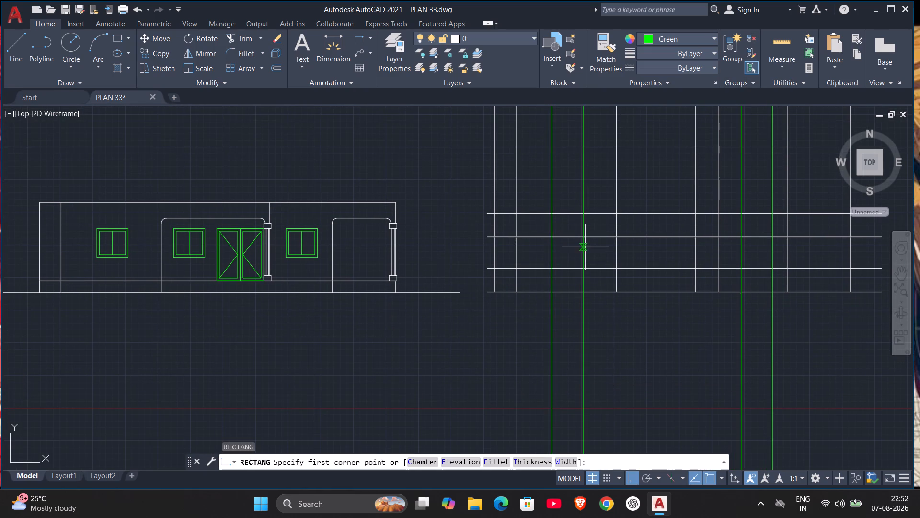
{"action": "scroll", "coordinate": [566, 257], "scroll_direction": "up", "scroll_amount": 2}
{"action": "left_click", "coordinate": [530, 209]}
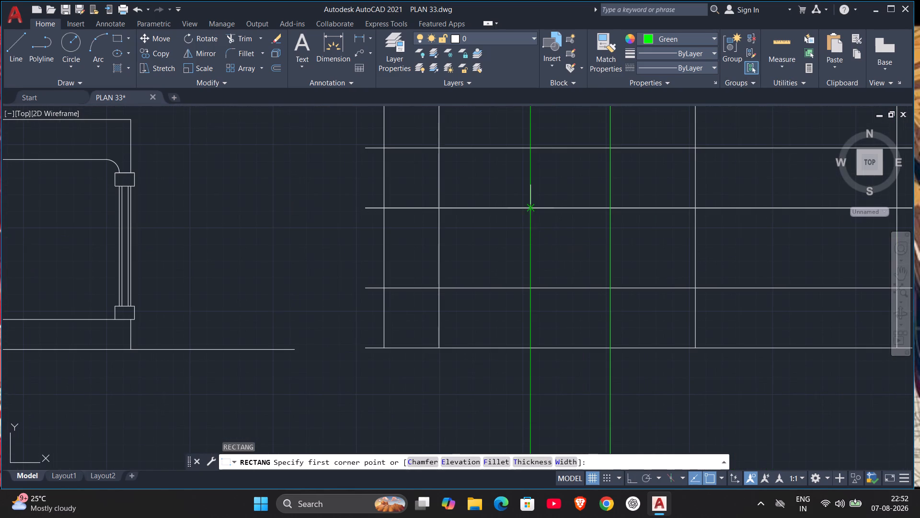
{"action": "left_click", "coordinate": [613, 287]}
{"action": "scroll", "coordinate": [701, 266], "scroll_direction": "down", "scroll_amount": 1}
{"action": "key", "text": "Escape"}
Draw vertical construction lines through both edges of the study window facing the balcony in the first floor plan.
{"action": "middle_click_drag", "start_coordinate": [723, 276], "coordinate": [692, 295]}
{"action": "scroll", "coordinate": [699, 292], "scroll_direction": "down", "scroll_amount": 2}
{"action": "middle_click_drag", "start_coordinate": [626, 332], "coordinate": [603, 347]}
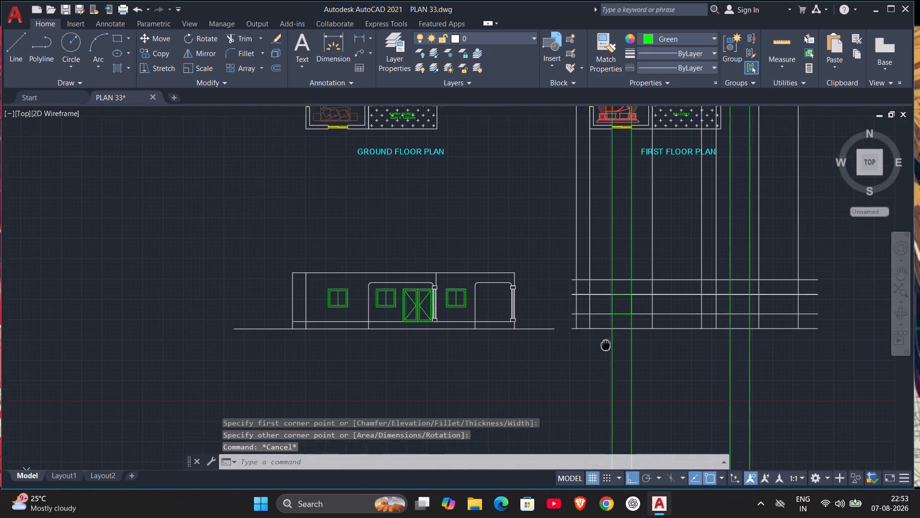
{"action": "middle_click_drag", "start_coordinate": [603, 347], "coordinate": [503, 408]}
{"action": "key", "text": "Escape"}
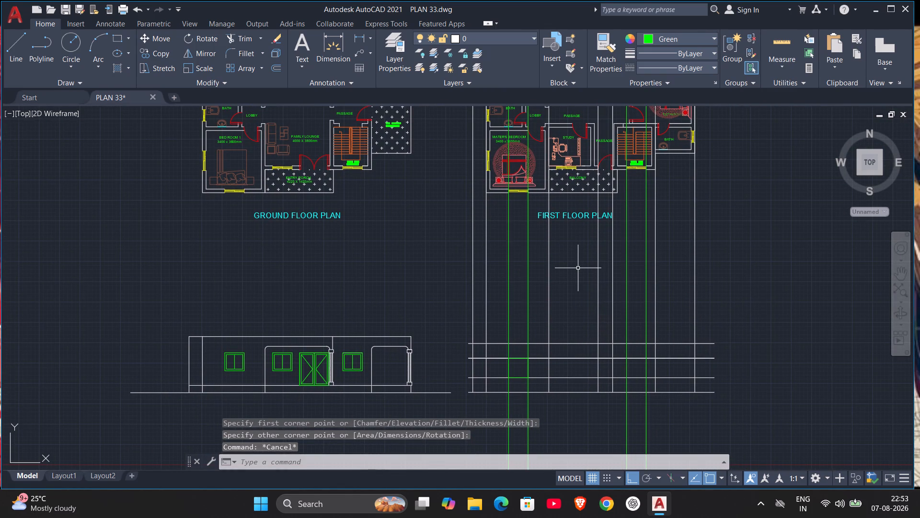
{"action": "type", "text": "XL"}
{"action": "key", "text": "Return"}
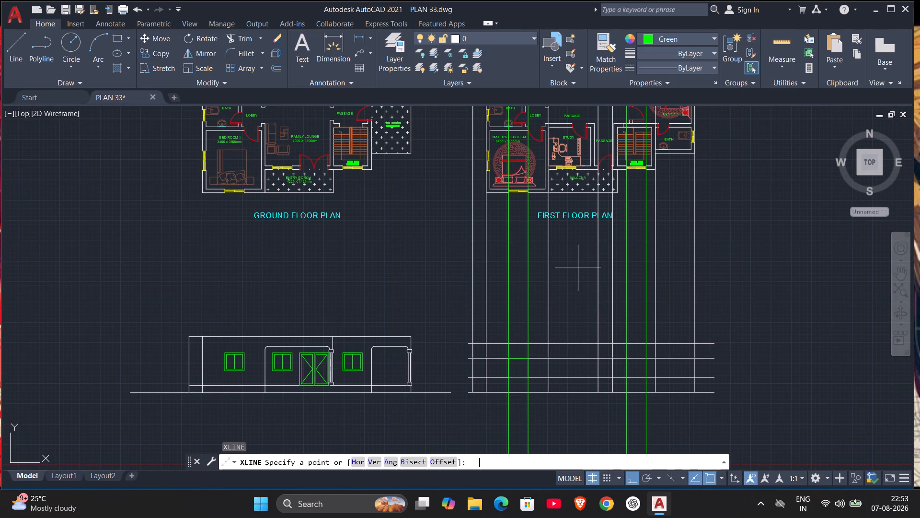
{"action": "key", "text": "v"}
{"action": "key", "text": "Return"}
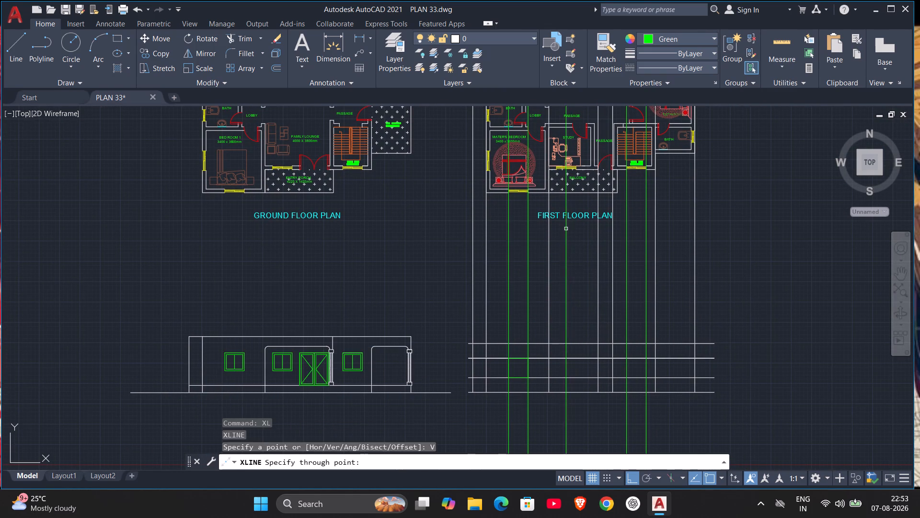
{"action": "scroll", "coordinate": [565, 228], "scroll_direction": "up", "scroll_amount": 3}
{"action": "scroll", "coordinate": [559, 185], "scroll_direction": "up", "scroll_amount": 1}
{"action": "scroll", "coordinate": [559, 192], "scroll_direction": "down", "scroll_amount": 1}
{"action": "middle_click_drag", "start_coordinate": [574, 249], "coordinate": [594, 328]}
{"action": "scroll", "coordinate": [593, 325], "scroll_direction": "down", "scroll_amount": 1}
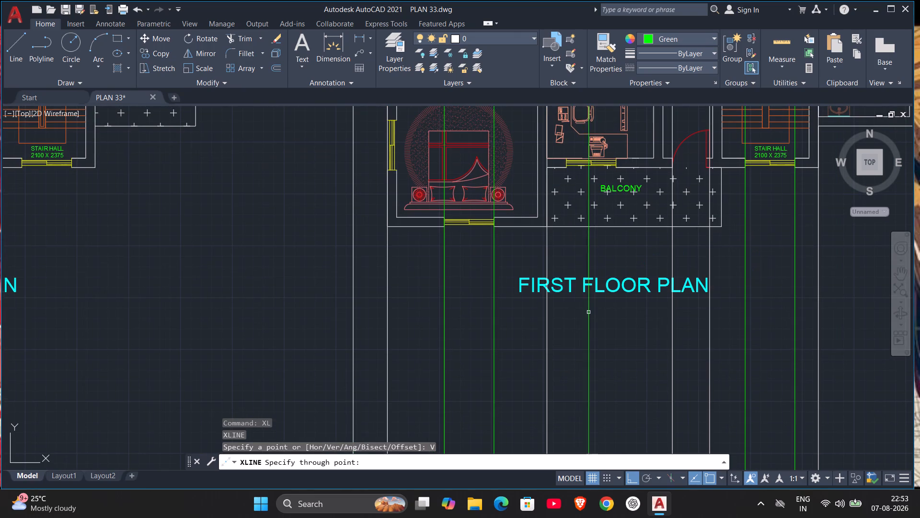
{"action": "scroll", "coordinate": [579, 99], "scroll_direction": "up", "scroll_amount": 3}
{"action": "scroll", "coordinate": [592, 179], "scroll_direction": "up", "scroll_amount": 3}
{"action": "middle_click_drag", "start_coordinate": [592, 180], "coordinate": [633, 331]}
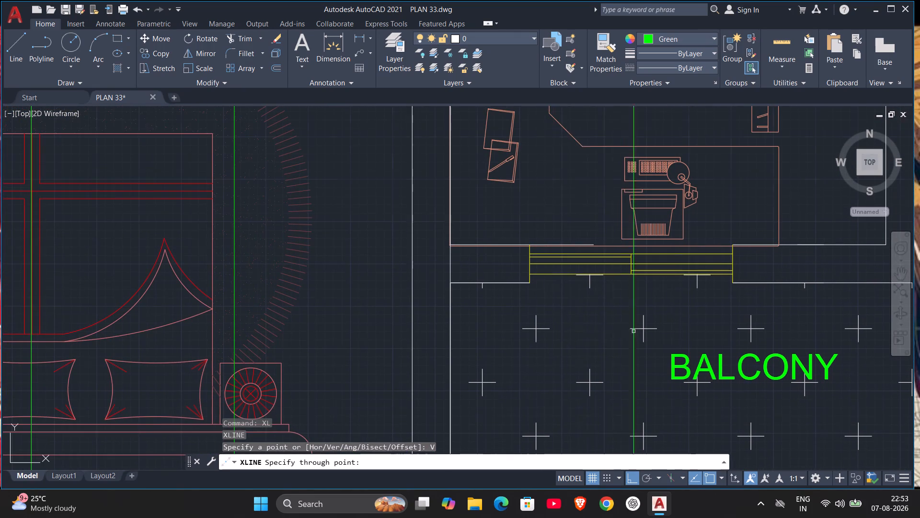
{"action": "left_click", "coordinate": [529, 284]}
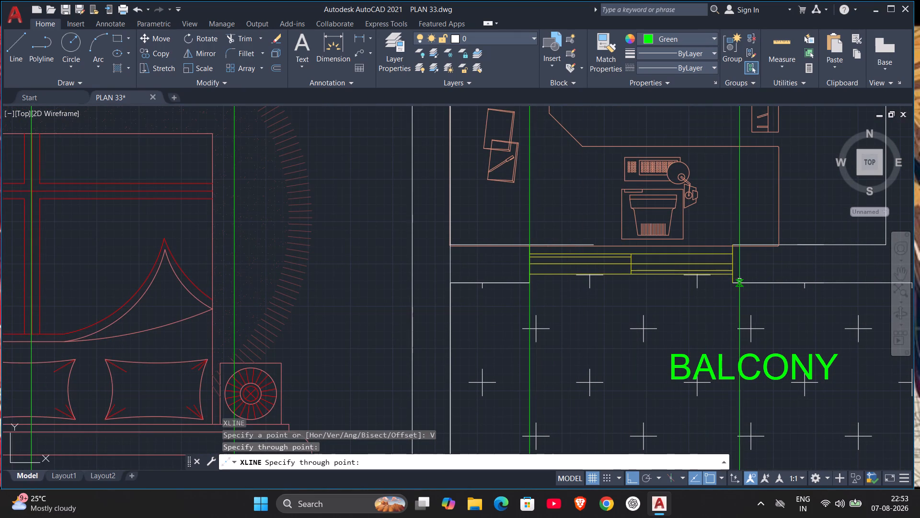
{"action": "left_click", "coordinate": [730, 284]}
{"action": "scroll", "coordinate": [759, 327], "scroll_direction": "down", "scroll_amount": 6}
{"action": "key", "text": "Escape"}
{"action": "middle_click_drag", "start_coordinate": [750, 326], "coordinate": [743, 316]}
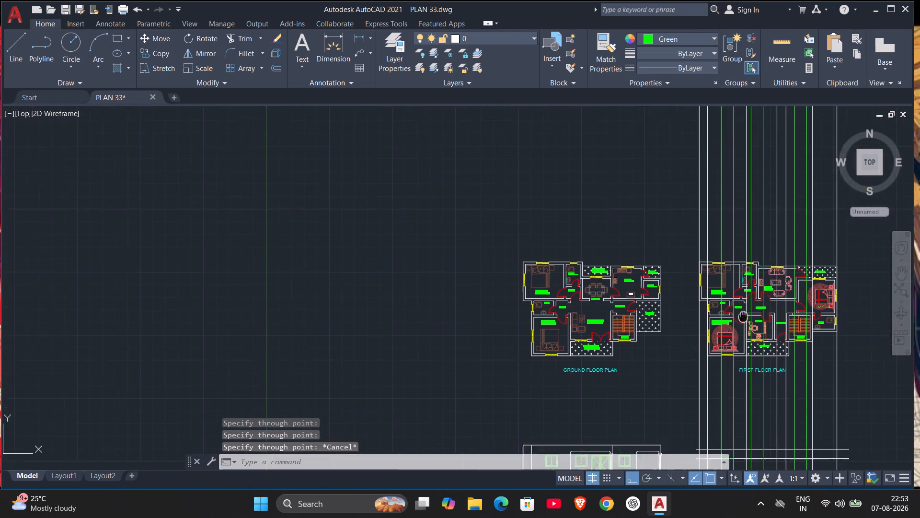
Draw the study window rectangle in the elevation between its two projected lines and the 900 and 2100 level lines.
{"action": "middle_click_drag", "start_coordinate": [743, 316], "coordinate": [593, 119]}
{"action": "scroll", "coordinate": [647, 269], "scroll_direction": "up", "scroll_amount": 1}
{"action": "middle_click_drag", "start_coordinate": [597, 223], "coordinate": [599, 225]}
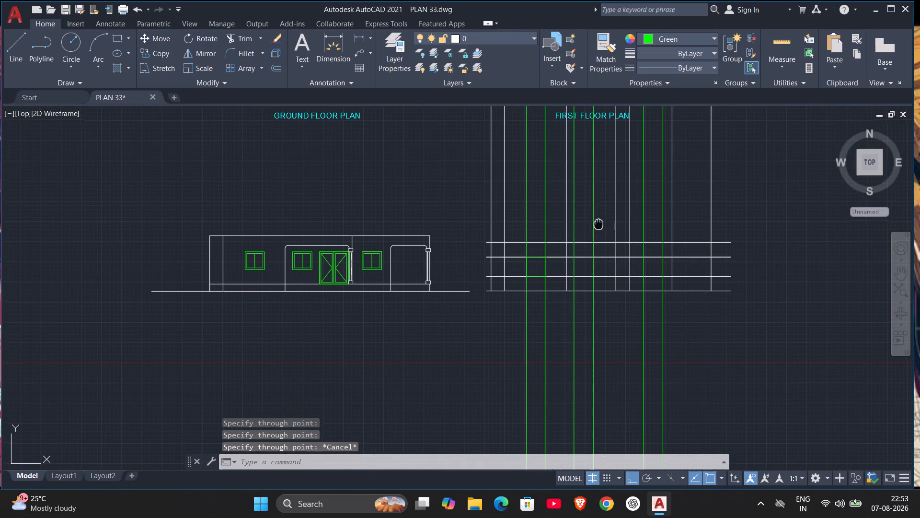
{"action": "middle_click_drag", "start_coordinate": [599, 225], "coordinate": [635, 293]}
{"action": "scroll", "coordinate": [631, 307], "scroll_direction": "up", "scroll_amount": 1}
{"action": "middle_click_drag", "start_coordinate": [634, 351], "coordinate": [634, 313]}
{"action": "scroll", "coordinate": [634, 346], "scroll_direction": "up", "scroll_amount": 3}
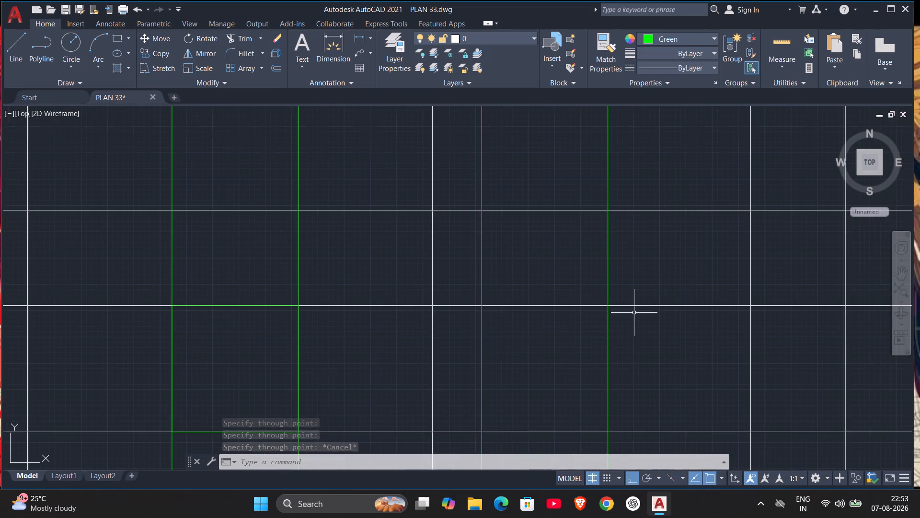
{"action": "scroll", "coordinate": [633, 332], "scroll_direction": "down", "scroll_amount": 2}
{"action": "type", "text": "REC"}
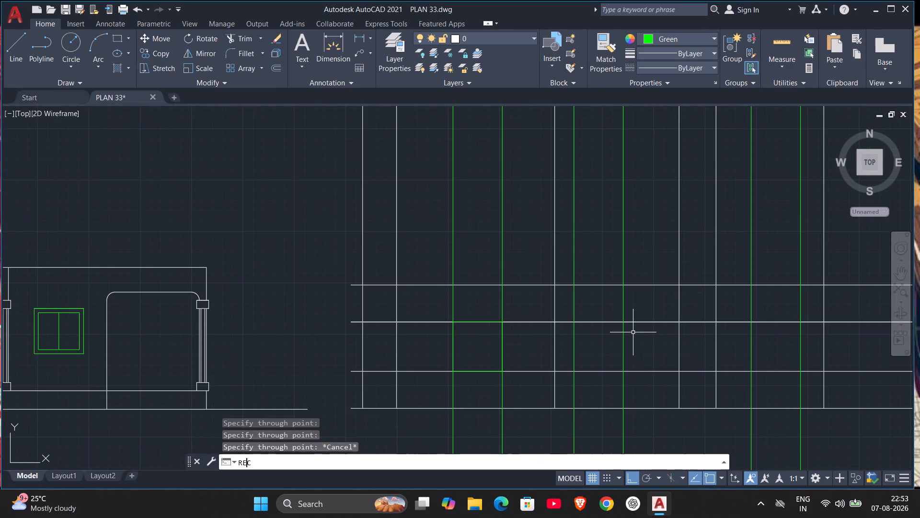
{"action": "key", "text": "Return"}
{"action": "left_click", "coordinate": [574, 322]}
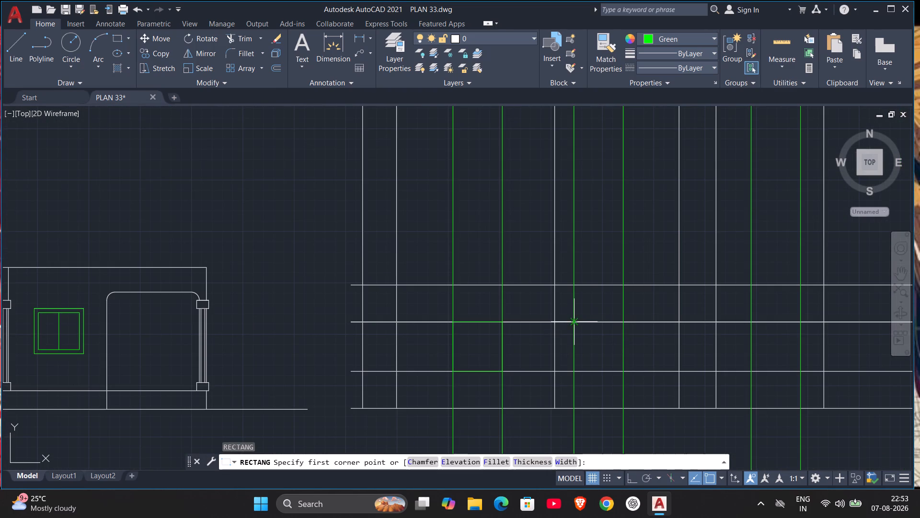
{"action": "left_click", "coordinate": [625, 370]}
Draw the stair hall window rectangle in the elevation between its two projected lines and the 900 and 2100 level lines.
{"action": "scroll", "coordinate": [753, 341], "scroll_direction": "down", "scroll_amount": 1}
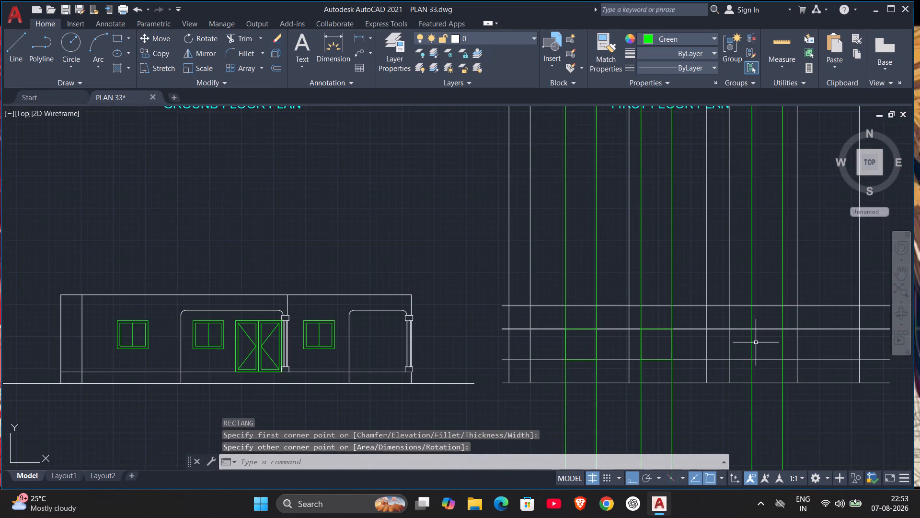
{"action": "middle_click_drag", "start_coordinate": [757, 343], "coordinate": [614, 351]}
{"action": "key", "text": "space"}
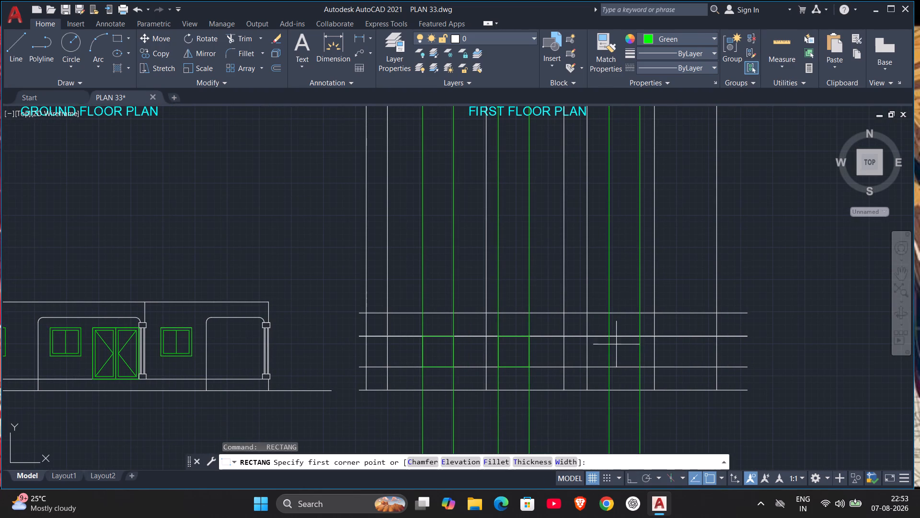
{"action": "left_click", "coordinate": [612, 334]}
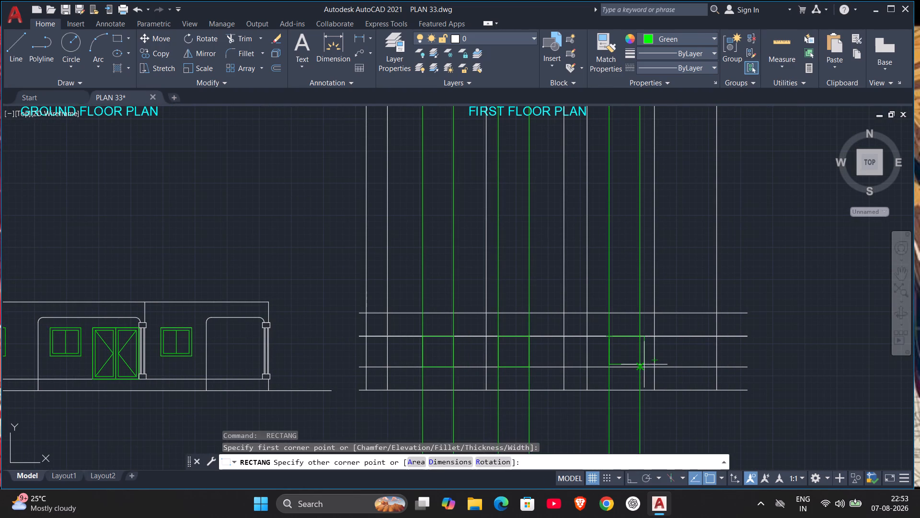
{"action": "left_click", "coordinate": [642, 366]}
{"action": "key", "text": "Escape"}
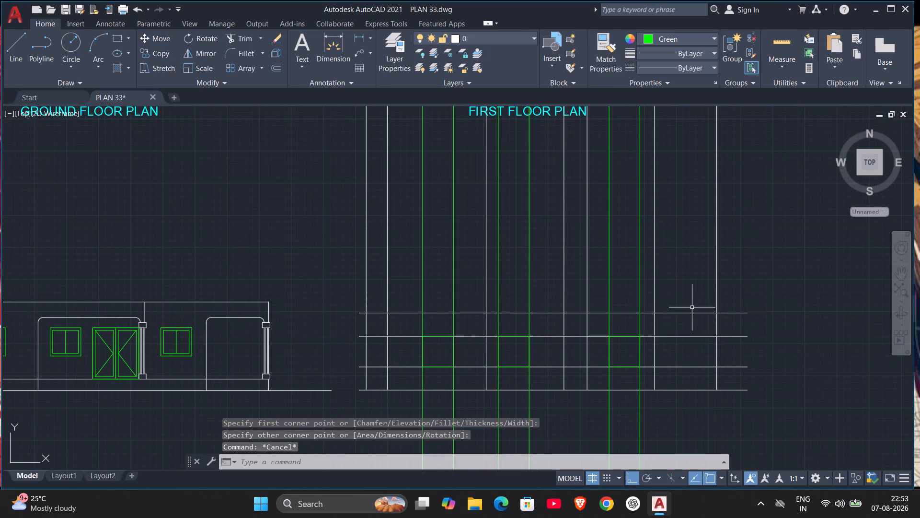
Draw the balcony door rectangle in the elevation between its two projected edge lines, from the 2100 level line down to the base line.
{"action": "scroll", "coordinate": [694, 282], "scroll_direction": "down", "scroll_amount": 2}
{"action": "middle_click_drag", "start_coordinate": [712, 341], "coordinate": [713, 351]}
{"action": "scroll", "coordinate": [713, 351], "scroll_direction": "up", "scroll_amount": 1}
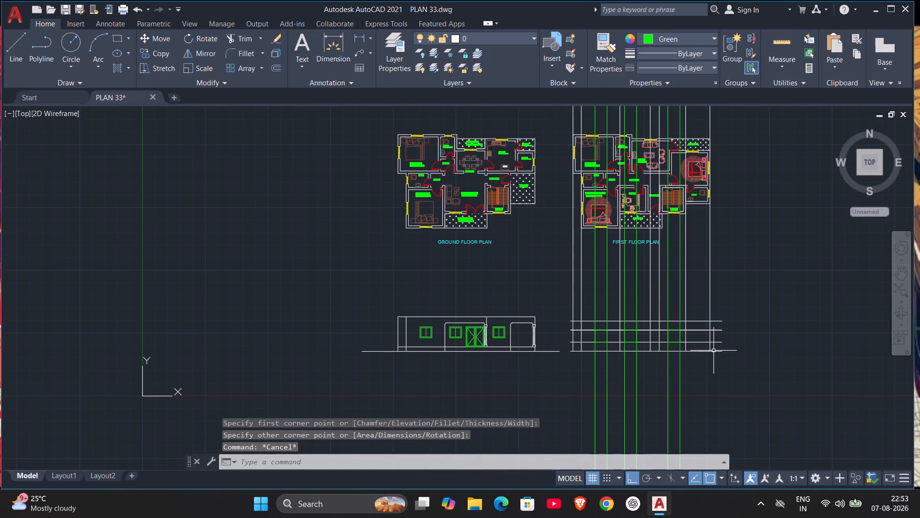
{"action": "scroll", "coordinate": [652, 277], "scroll_direction": "up", "scroll_amount": 1}
{"action": "middle_click_drag", "start_coordinate": [653, 277], "coordinate": [679, 319]}
{"action": "scroll", "coordinate": [678, 317], "scroll_direction": "down", "scroll_amount": 1}
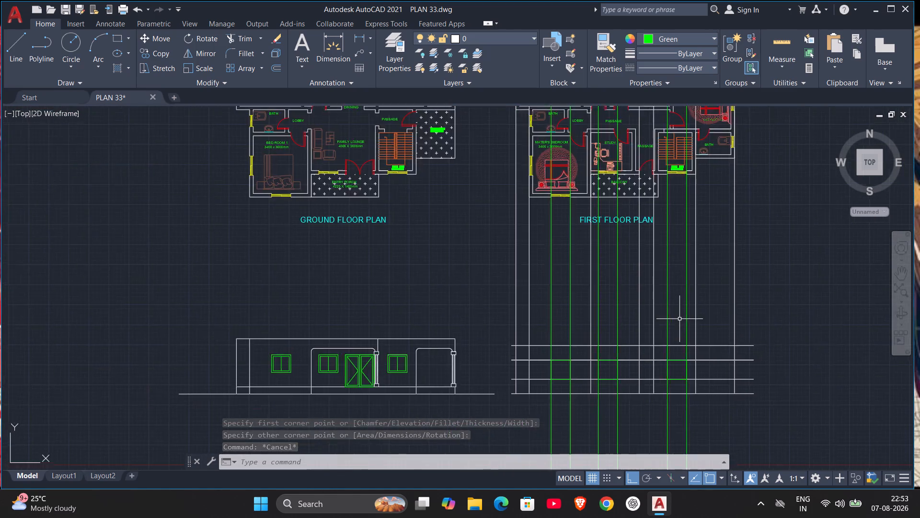
{"action": "scroll", "coordinate": [679, 319], "scroll_direction": "down", "scroll_amount": 1}
{"action": "scroll", "coordinate": [679, 319], "scroll_direction": "up", "scroll_amount": 2}
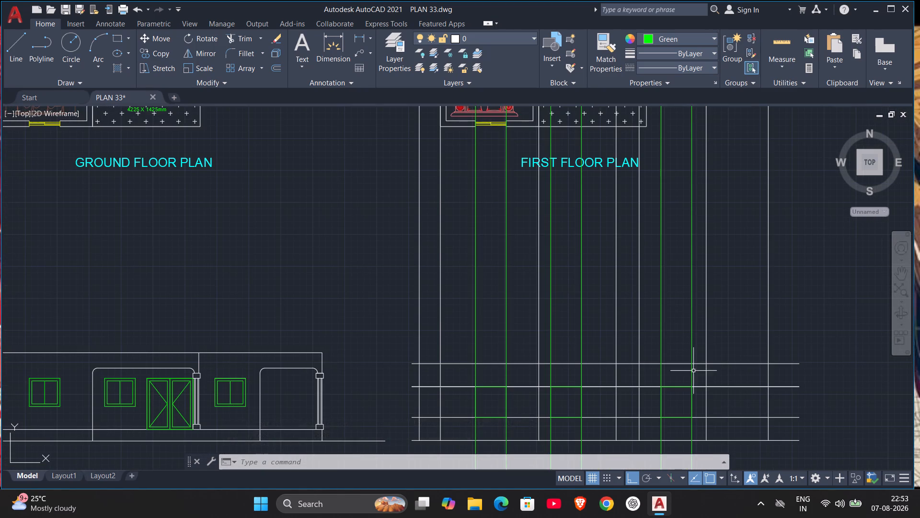
{"action": "middle_click_drag", "start_coordinate": [694, 373], "coordinate": [693, 313]}
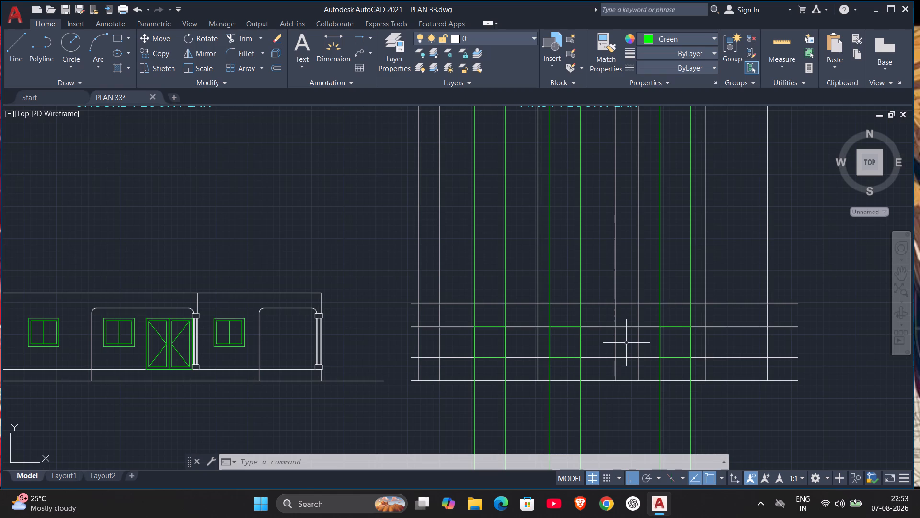
{"action": "key", "text": "space"}
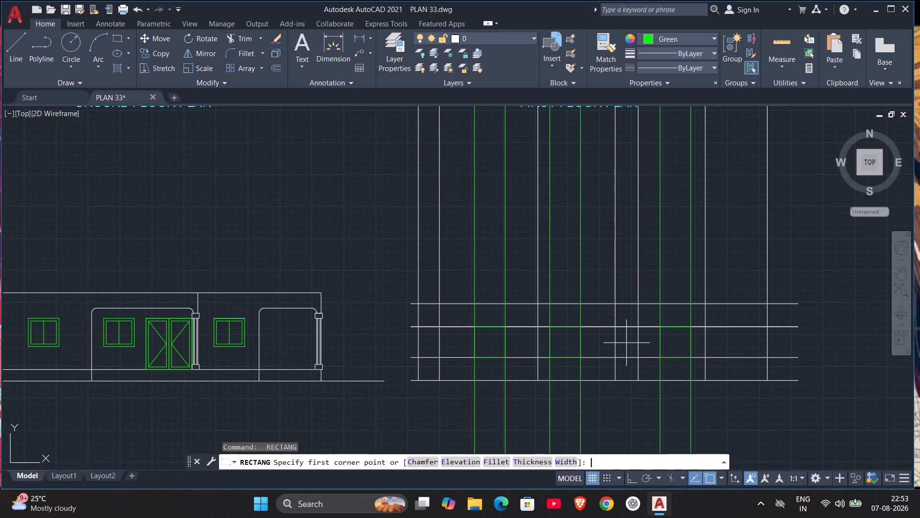
{"action": "left_click", "coordinate": [615, 329]}
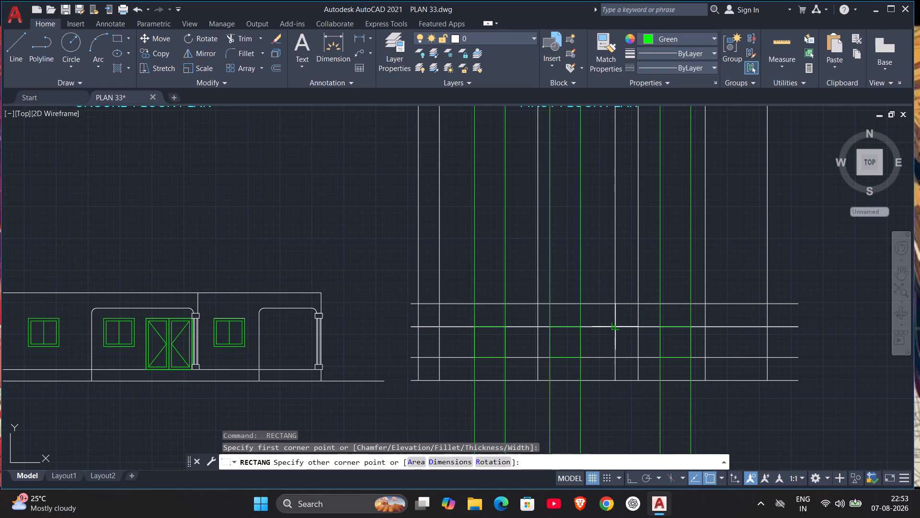
{"action": "left_click", "coordinate": [638, 378]}
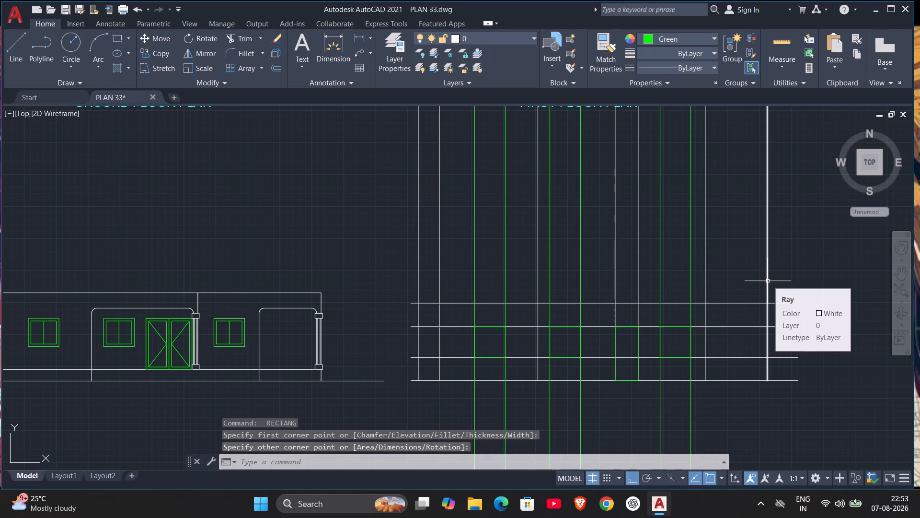
{"action": "key", "text": "Escape"}
Delete the six green window construction lines and the two white projection lines of the balcony door.
{"action": "left_click", "coordinate": [475, 270]}
{"action": "left_click", "coordinate": [504, 274]}
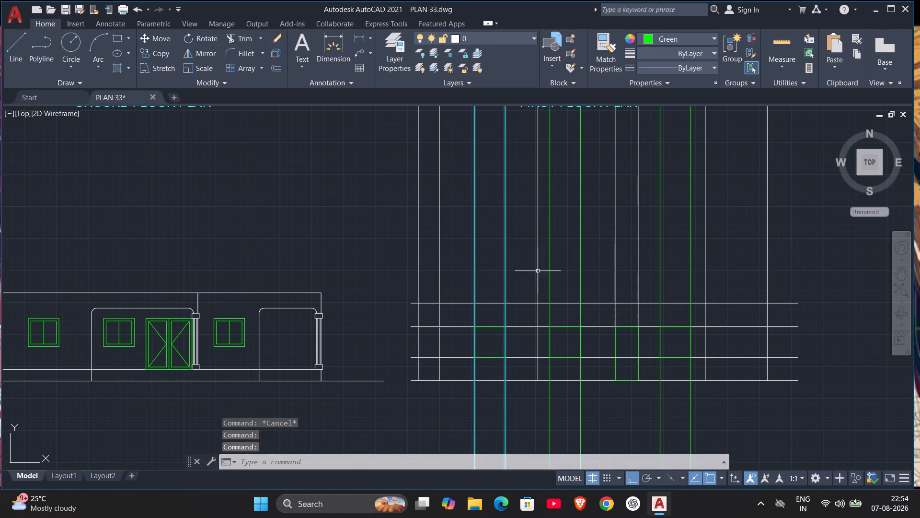
{"action": "left_click", "coordinate": [551, 272]}
{"action": "left_click", "coordinate": [582, 274]}
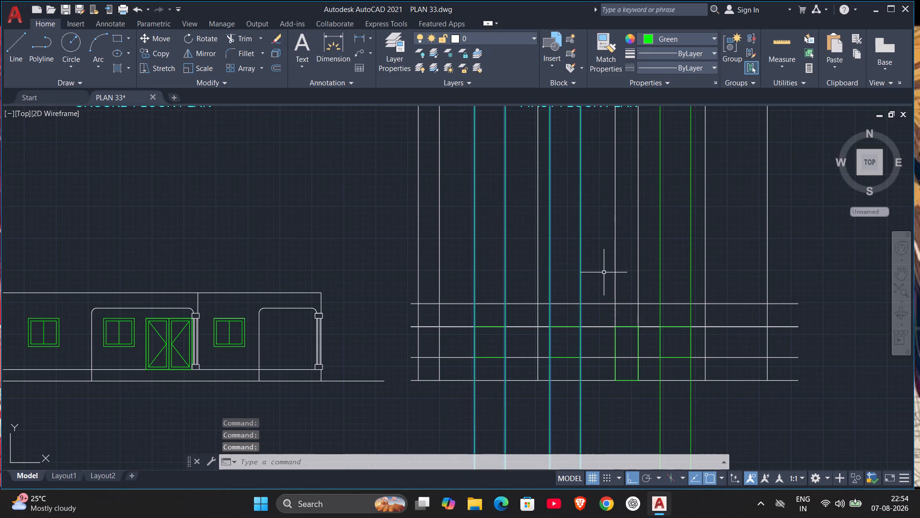
{"action": "left_click", "coordinate": [615, 281]}
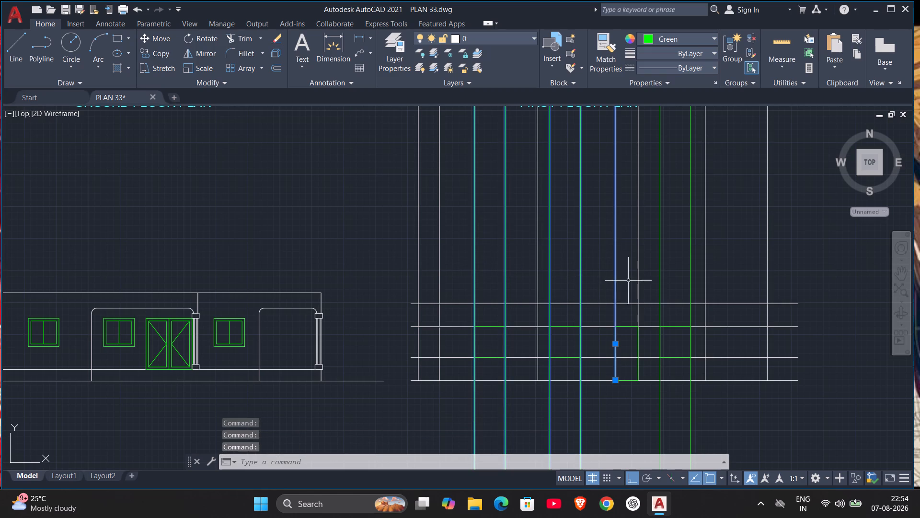
{"action": "left_click", "coordinate": [639, 284]}
{"action": "left_click", "coordinate": [659, 285]}
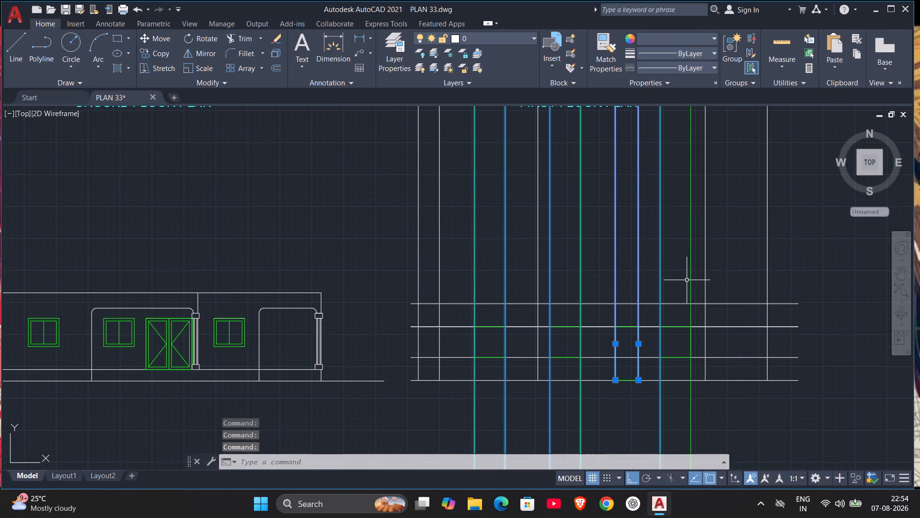
{"action": "left_click", "coordinate": [690, 287]}
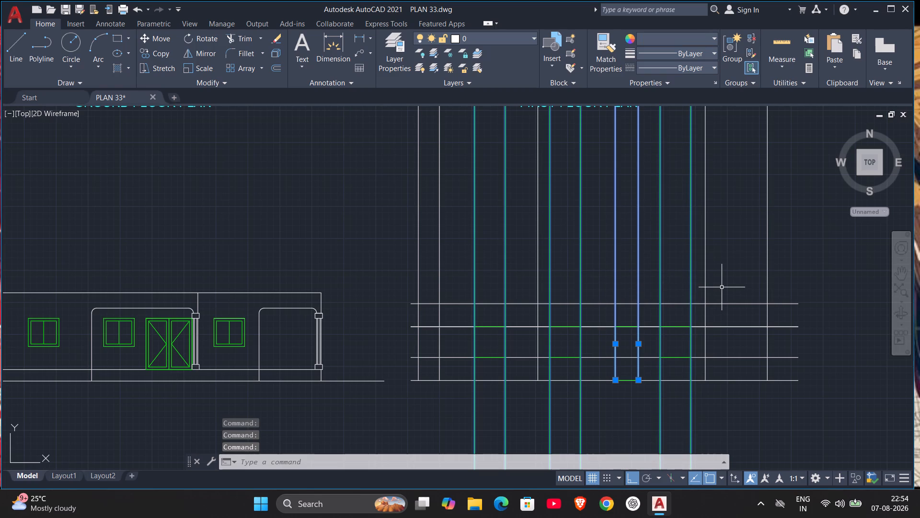
{"action": "key", "text": "Delete"}
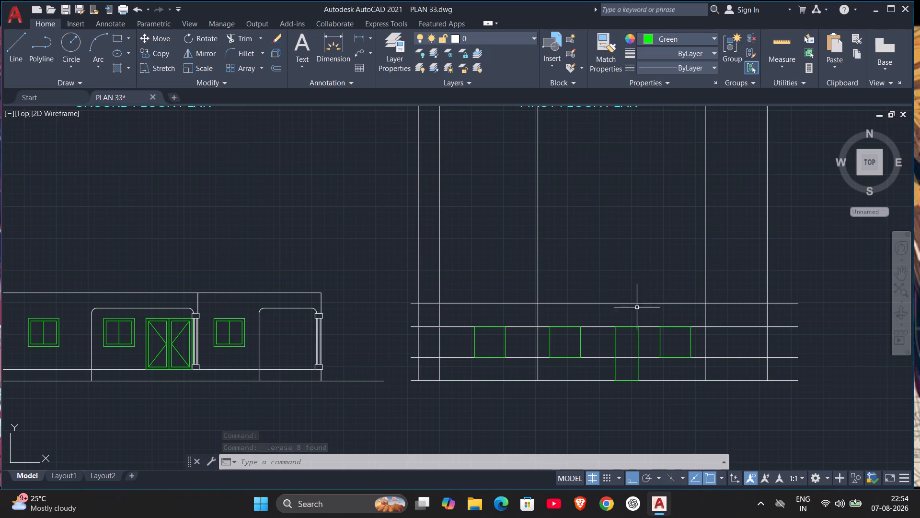
Delete the 900 level line and all overlapping 2100 level lines from the first floor elevation.
{"action": "left_click", "coordinate": [446, 357]}
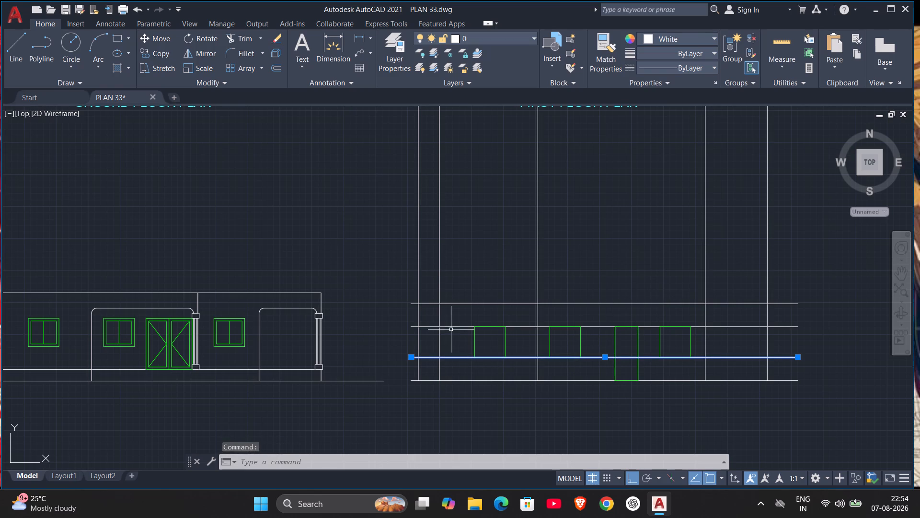
{"action": "left_click", "coordinate": [451, 325]}
{"action": "key", "text": "Delete"}
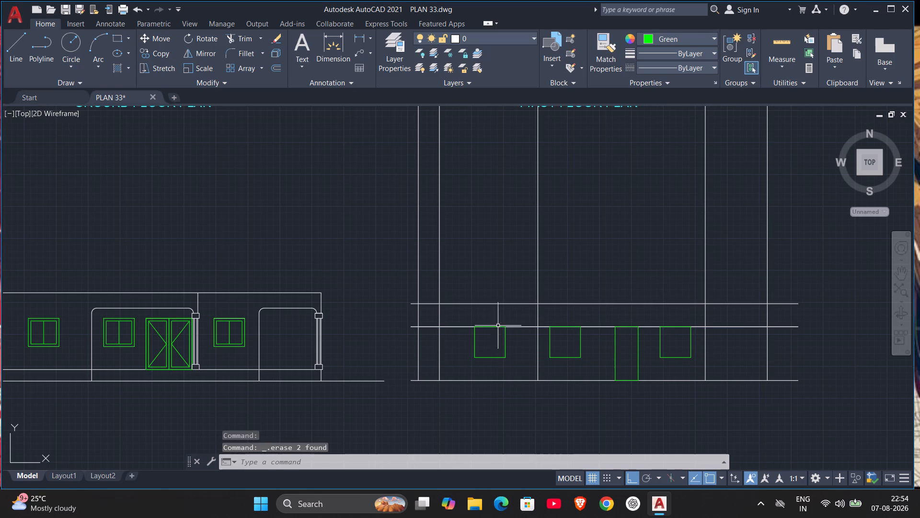
{"action": "left_click", "coordinate": [464, 326]}
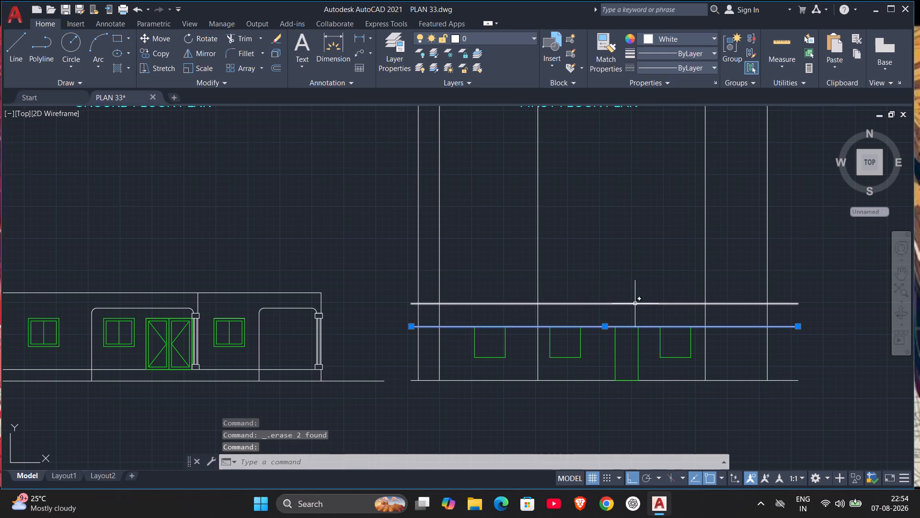
{"action": "key", "text": "Delete"}
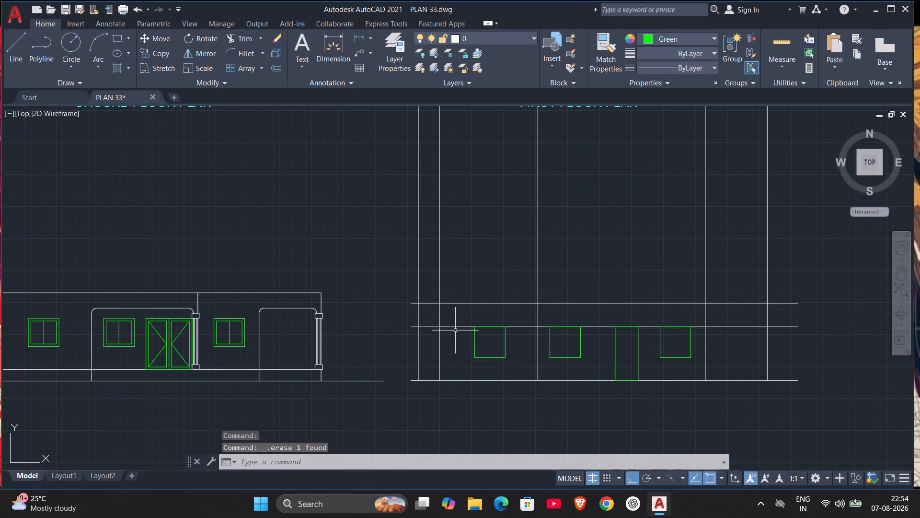
{"action": "left_click", "coordinate": [454, 327]}
{"action": "key", "text": "Delete"}
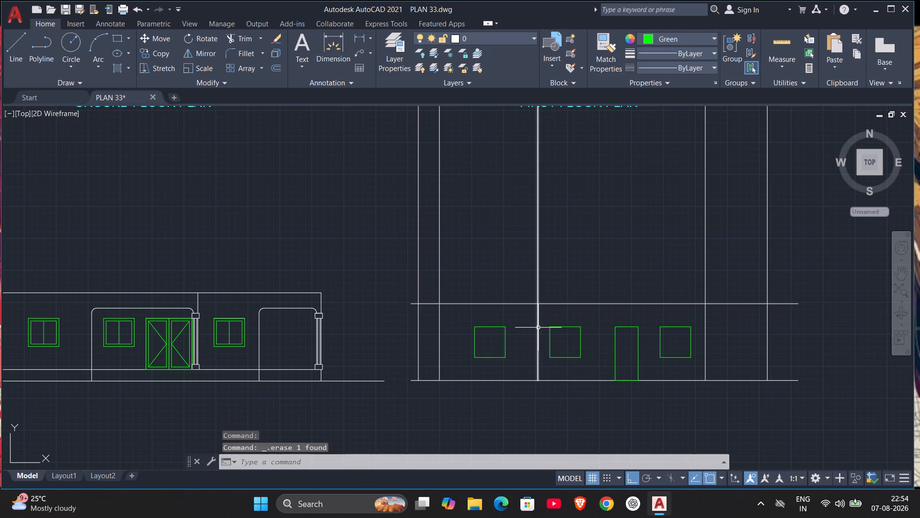
Offset the three window rectangles and the balcony door rectangle 100 inward to form their frames.
{"action": "key", "text": "o"}
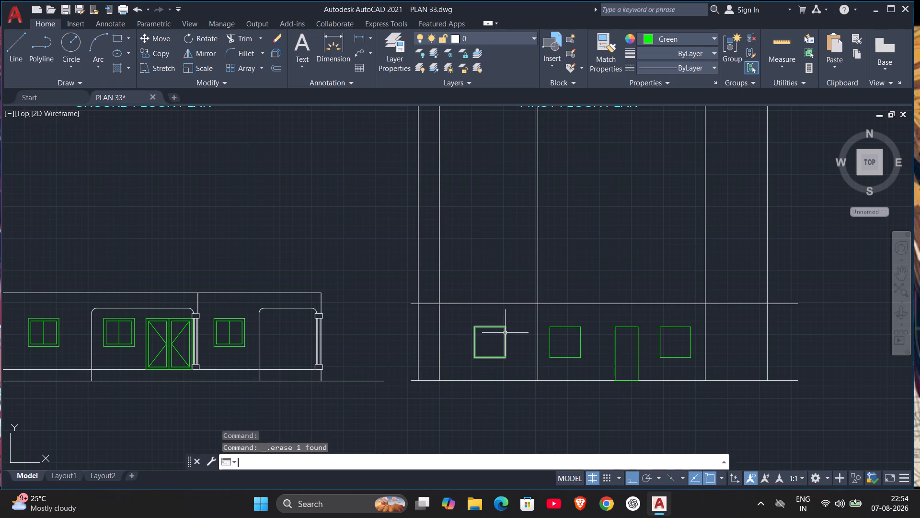
{"action": "key", "text": "Return"}
{"action": "type", "text": "100"}
{"action": "key", "text": "Return"}
{"action": "left_click", "coordinate": [475, 337]}
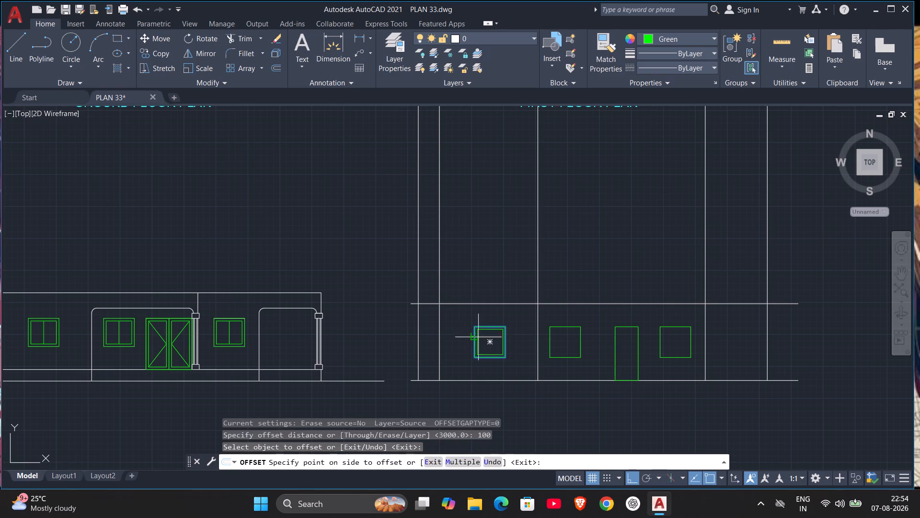
{"action": "left_click", "coordinate": [500, 344]}
{"action": "left_click", "coordinate": [549, 341]}
{"action": "left_click_drag", "start_coordinate": [569, 346], "coordinate": [578, 349]}
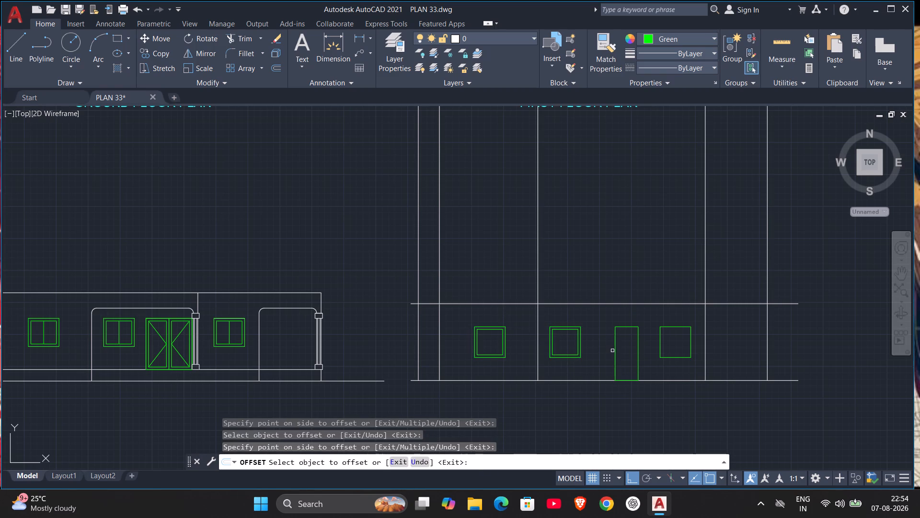
{"action": "left_click", "coordinate": [614, 351]}
{"action": "left_click", "coordinate": [620, 351]}
{"action": "left_click_drag", "start_coordinate": [659, 346], "coordinate": [663, 346]}
{"action": "left_click", "coordinate": [678, 344]}
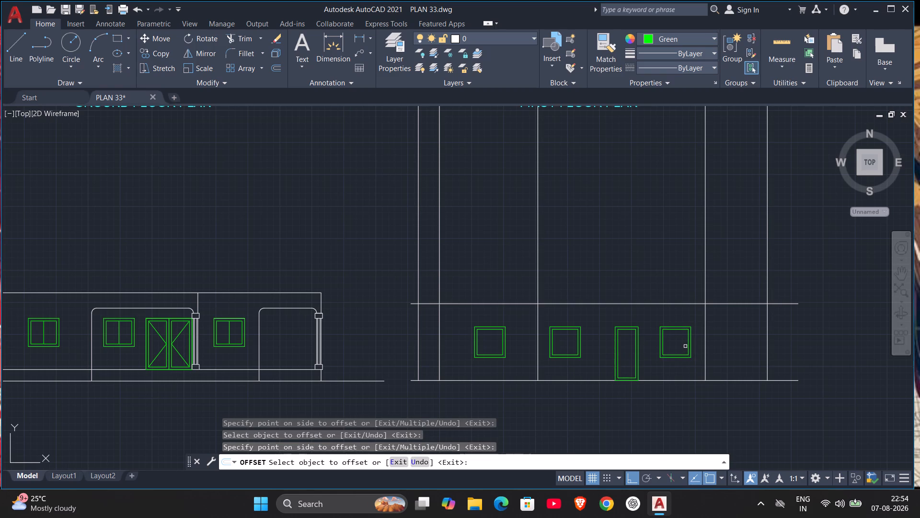
{"action": "scroll", "coordinate": [674, 330], "scroll_direction": "up", "scroll_amount": 2}
{"action": "key", "text": "Escape"}
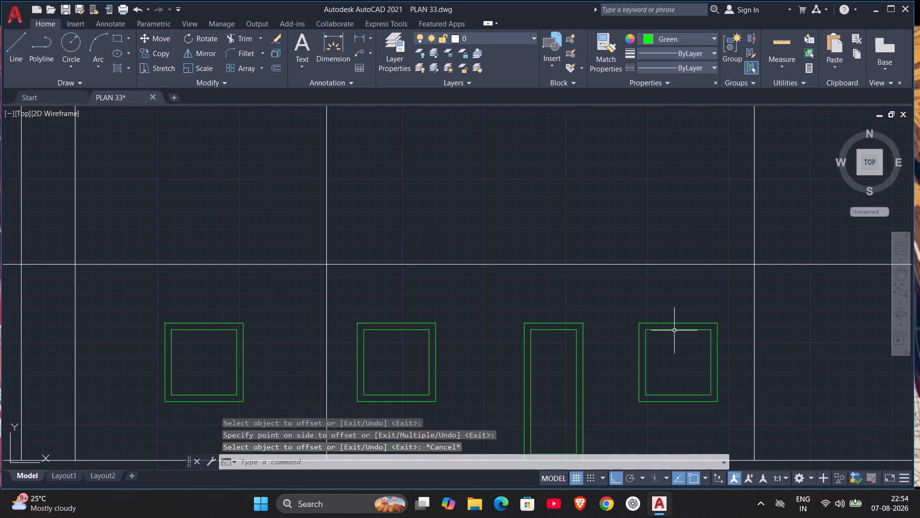
Draw the balcony door's swing lines from its outer upper corner to the midpoint of the opposite inner frame edge and down to its lower corner.
{"action": "key", "text": "l"}
{"action": "key", "text": "Return"}
{"action": "key", "text": "F8"}
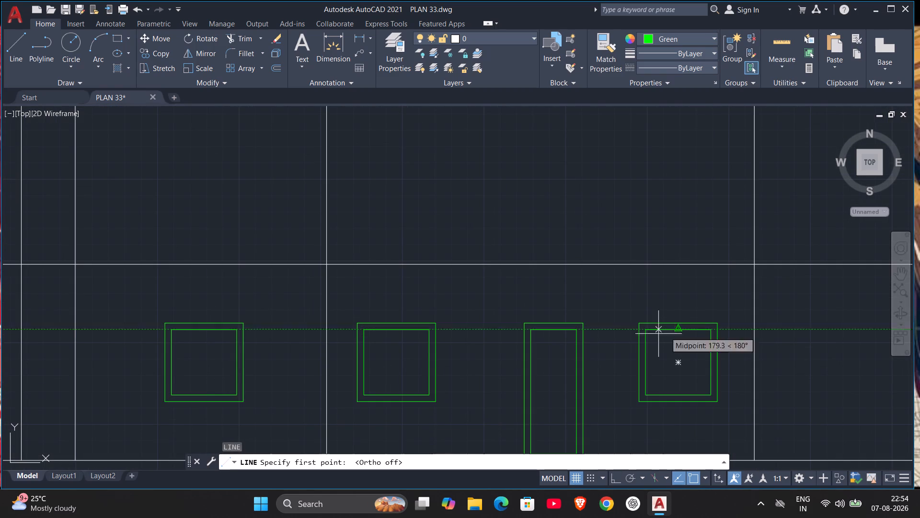
{"action": "left_click", "coordinate": [581, 321]}
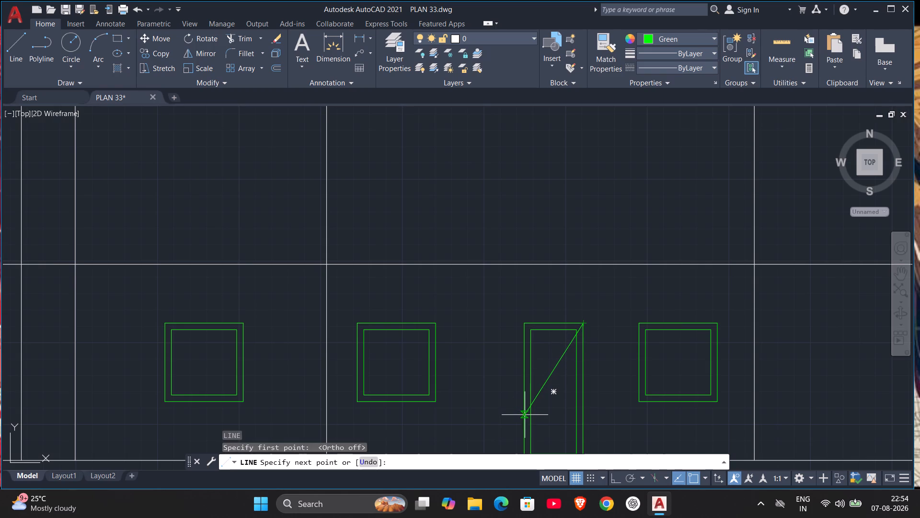
{"action": "middle_click_drag", "start_coordinate": [523, 433], "coordinate": [527, 353]}
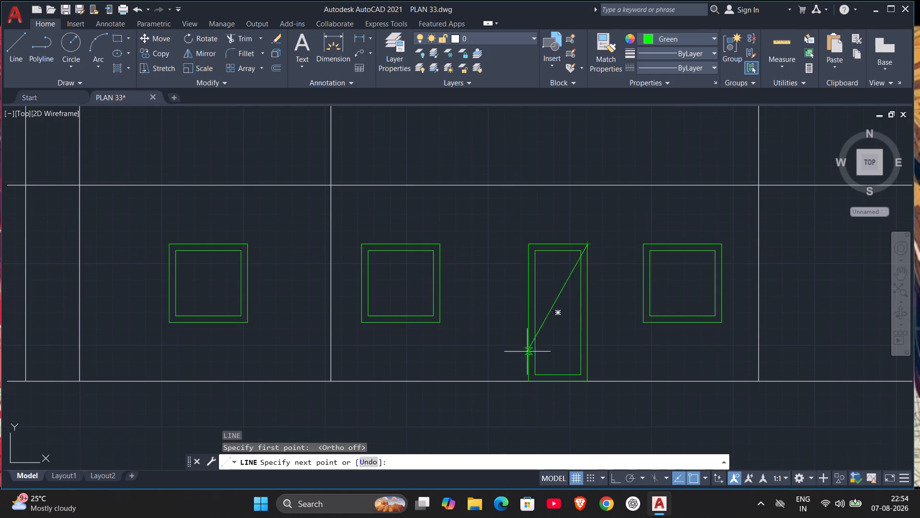
{"action": "left_click", "coordinate": [536, 313]}
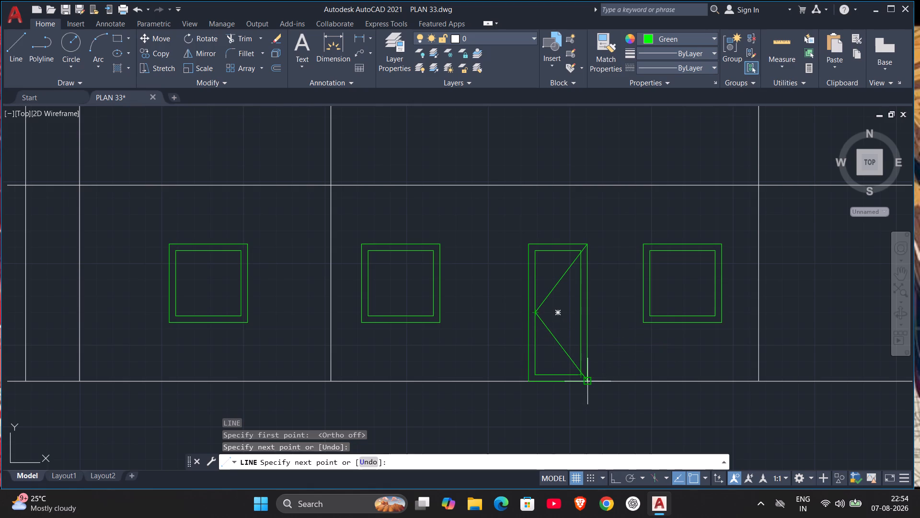
{"action": "scroll", "coordinate": [572, 386], "scroll_direction": "up", "scroll_amount": 3}
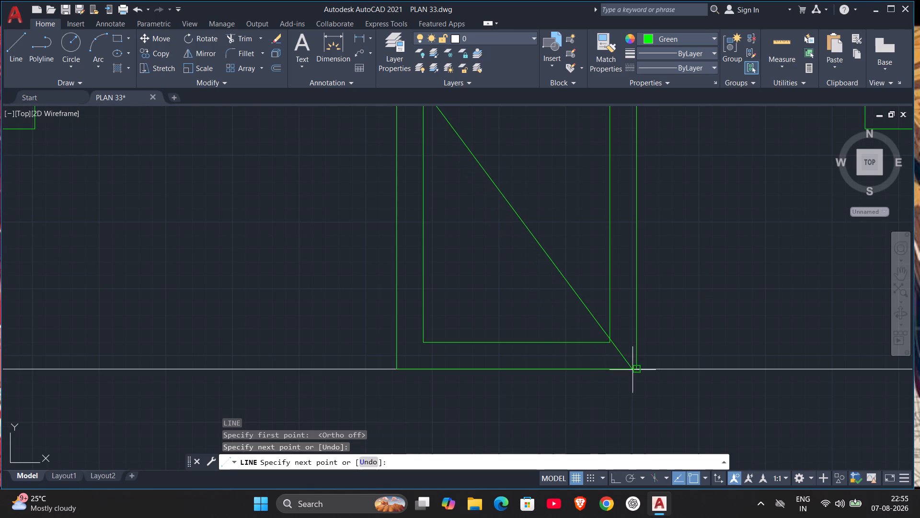
{"action": "left_click", "coordinate": [634, 370]}
{"action": "scroll", "coordinate": [663, 349], "scroll_direction": "down", "scroll_amount": 3}
{"action": "key", "text": "Escape"}
{"action": "scroll", "coordinate": [673, 345], "scroll_direction": "down", "scroll_amount": 3}
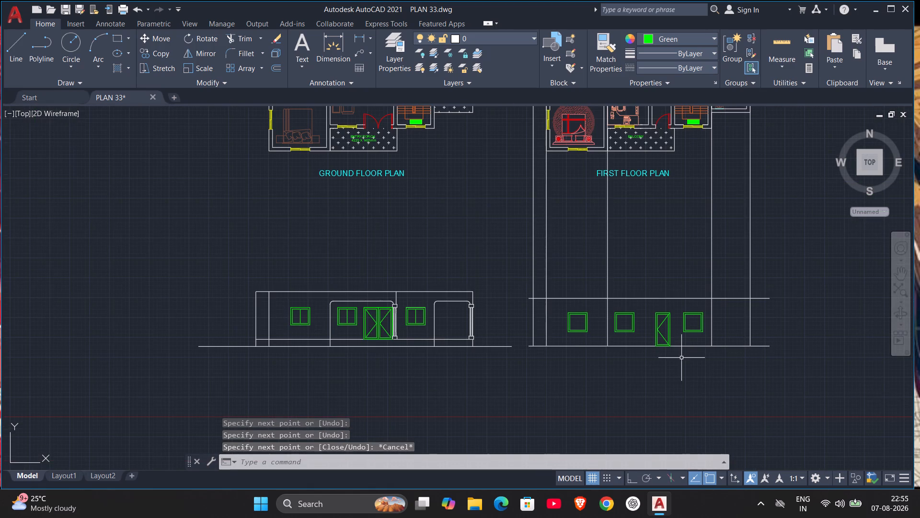
Compare the first floor elevation with the ground floor elevation and the plans above them.
{"action": "middle_click_drag", "start_coordinate": [701, 358], "coordinate": [638, 385]}
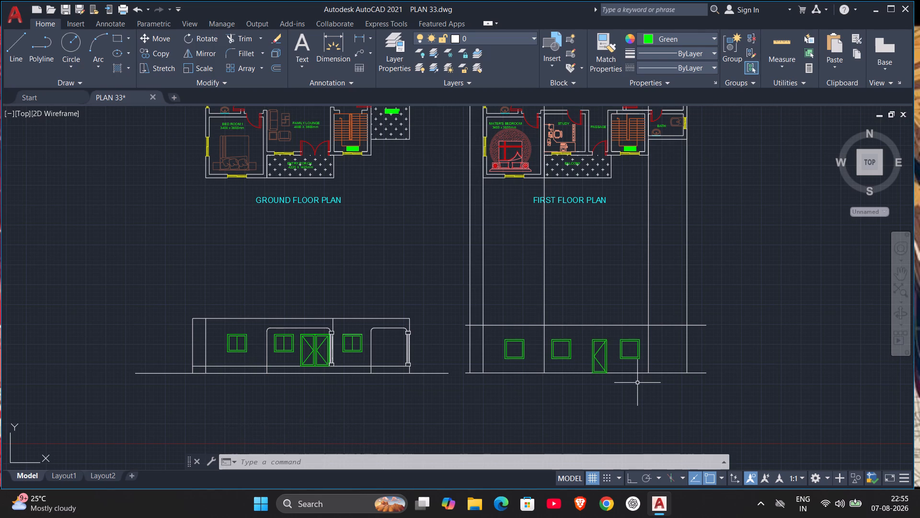
{"action": "scroll", "coordinate": [637, 383], "scroll_direction": "up", "scroll_amount": 2}
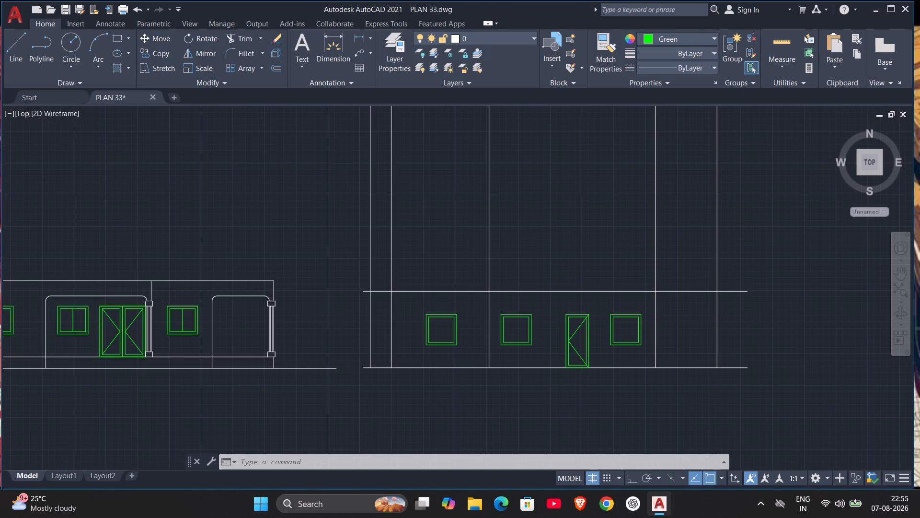
{"action": "middle_click_drag", "start_coordinate": [637, 383], "coordinate": [860, 388]}
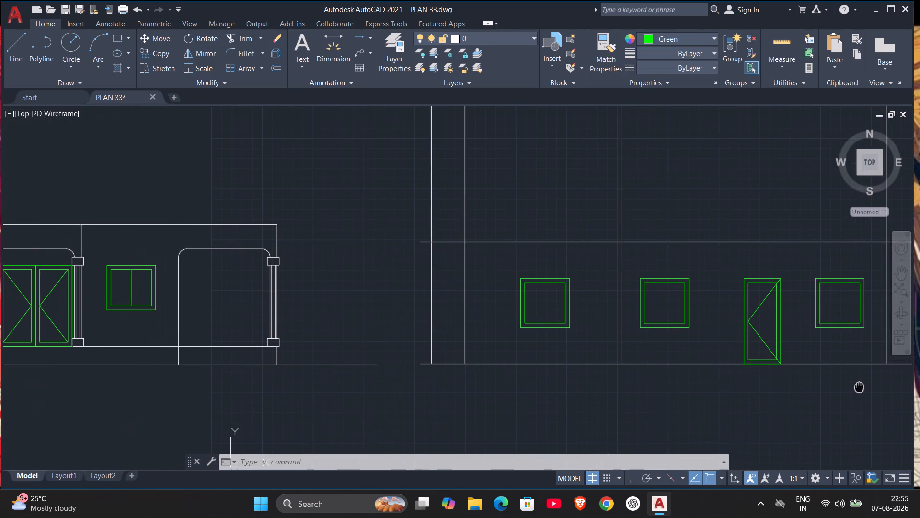
{"action": "middle_click_drag", "start_coordinate": [860, 388], "coordinate": [851, 402]}
{"action": "scroll", "coordinate": [830, 398], "scroll_direction": "down", "scroll_amount": 3}
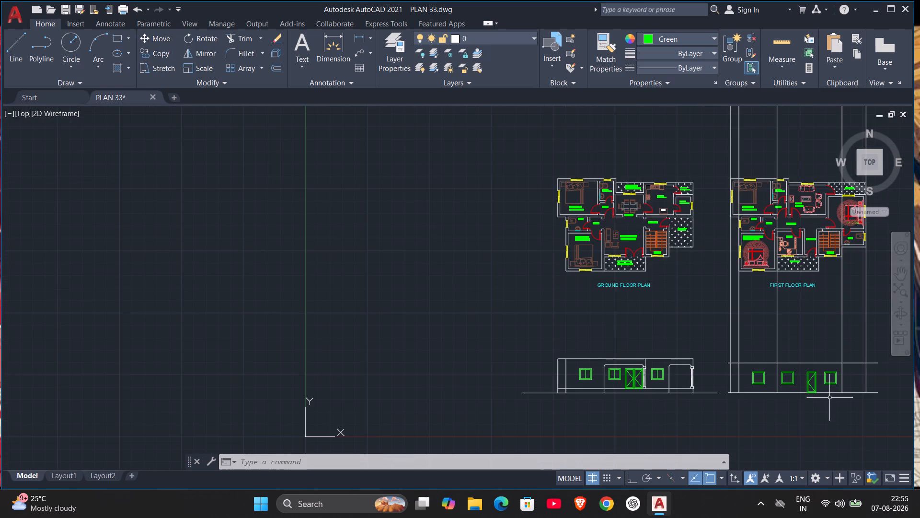
{"action": "middle_click_drag", "start_coordinate": [828, 396], "coordinate": [781, 388]}
{"action": "scroll", "coordinate": [827, 395], "scroll_direction": "up", "scroll_amount": 1}
{"action": "scroll", "coordinate": [781, 388], "scroll_direction": "up", "scroll_amount": 1}
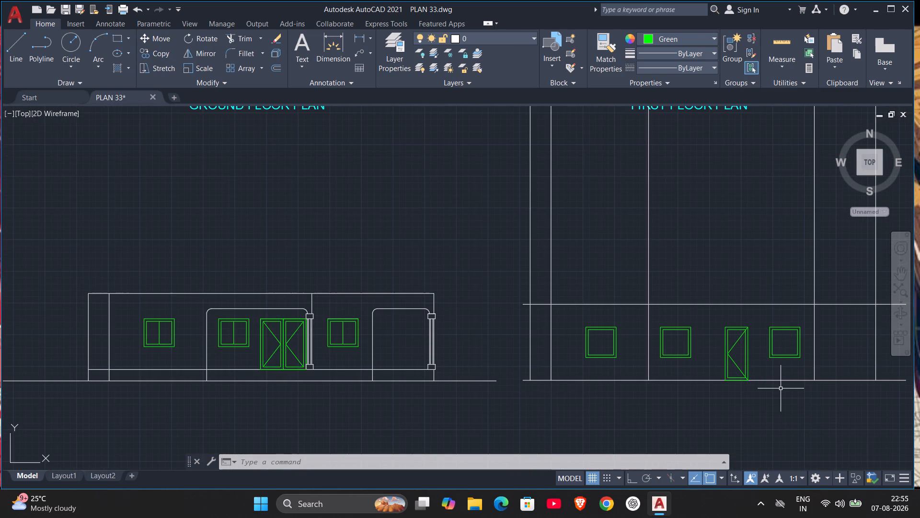
{"action": "middle_click_drag", "start_coordinate": [778, 389], "coordinate": [692, 396]}
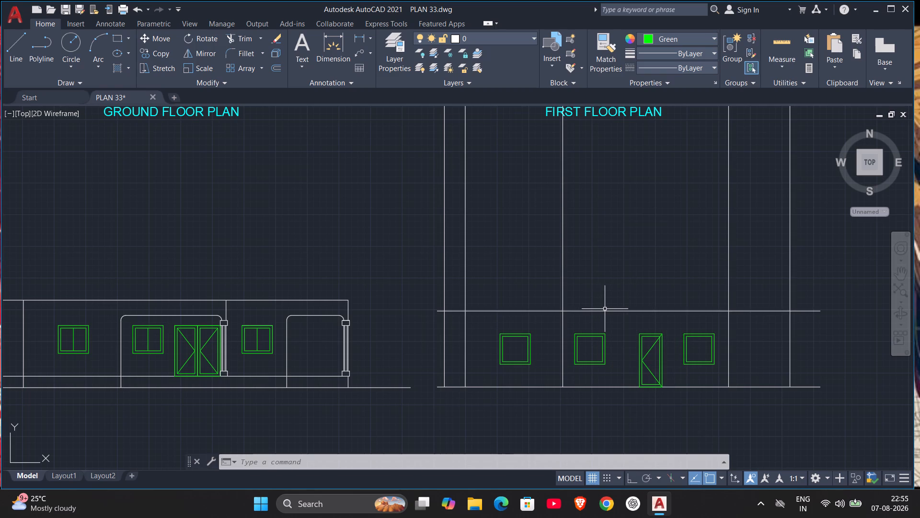
Offset the first floor elevation's top line 1200 upward.
{"action": "middle_click_drag", "start_coordinate": [611, 308], "coordinate": [544, 341]}
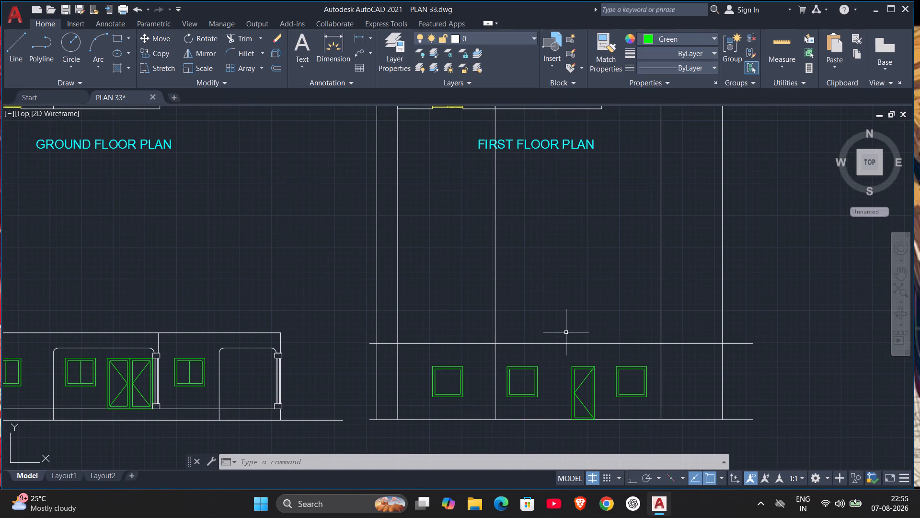
{"action": "key", "text": "o"}
{"action": "key", "text": "Return"}
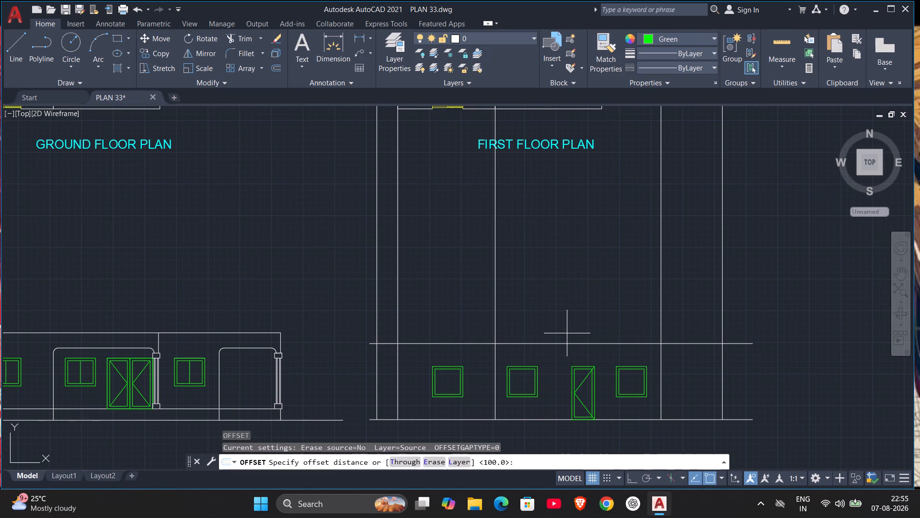
{"action": "type", "text": "12"}
{"action": "type", "text": "00"}
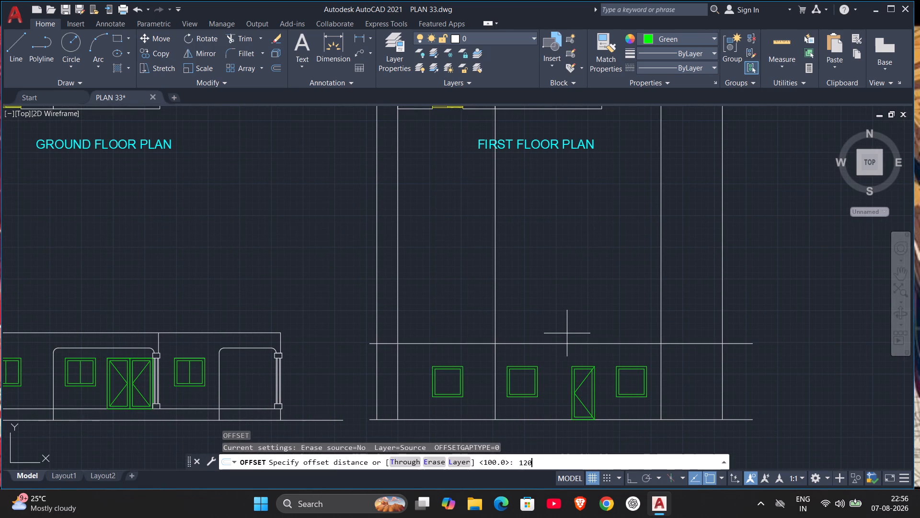
{"action": "key", "text": "Return"}
{"action": "left_click", "coordinate": [563, 343]}
{"action": "left_click", "coordinate": [556, 313]}
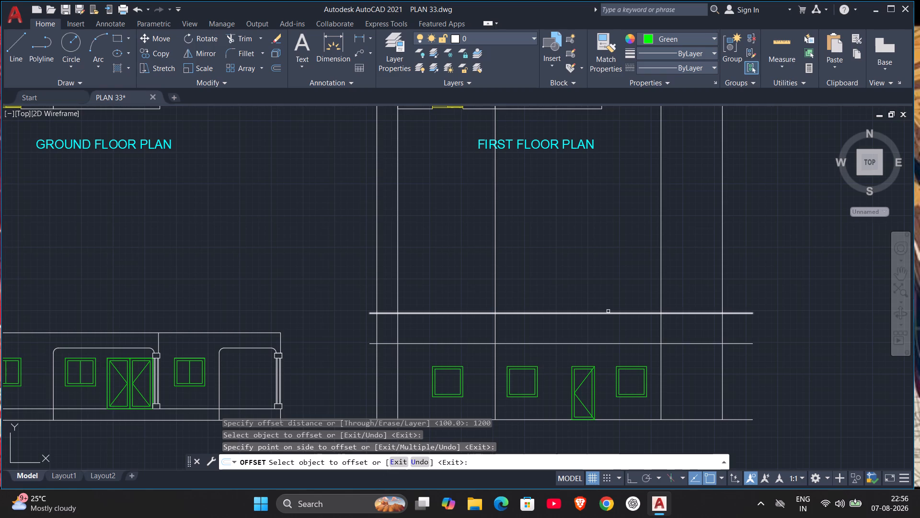
{"action": "key", "text": "Escape"}
Trim the five vertical projection lines between the elevation's top line and the 1200 offset line.
{"action": "type", "text": "TR"}
{"action": "key", "text": "Return"}
{"action": "left_click", "coordinate": [745, 320]}
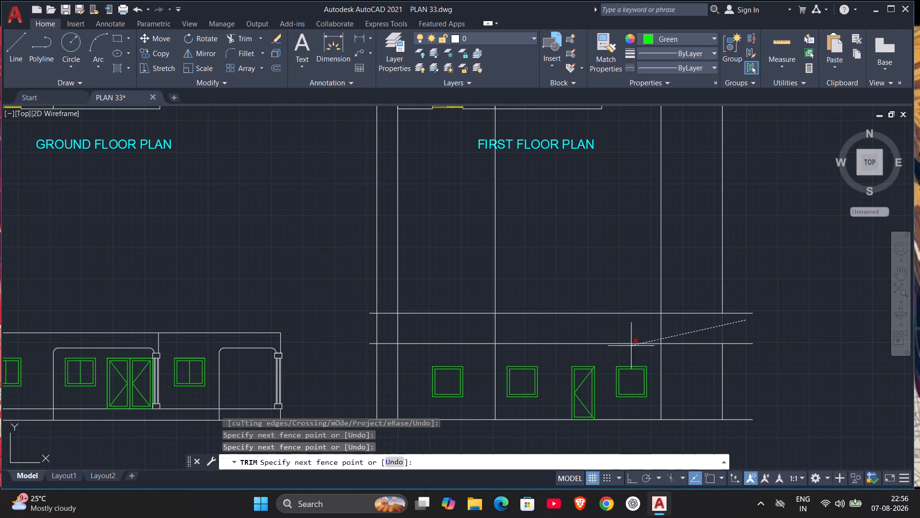
{"action": "left_click", "coordinate": [347, 331]}
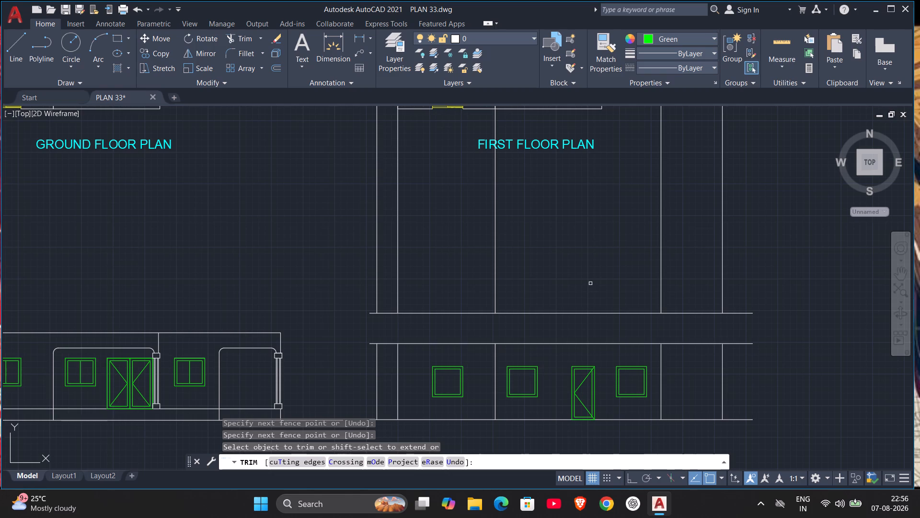
{"action": "scroll", "coordinate": [649, 281], "scroll_direction": "down", "scroll_amount": 1}
{"action": "left_click", "coordinate": [739, 237]}
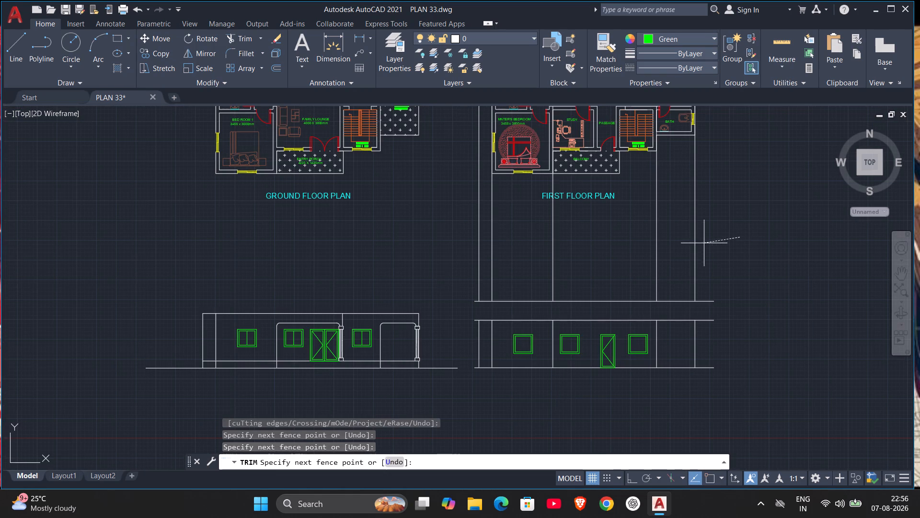
{"action": "key", "text": "Escape"}
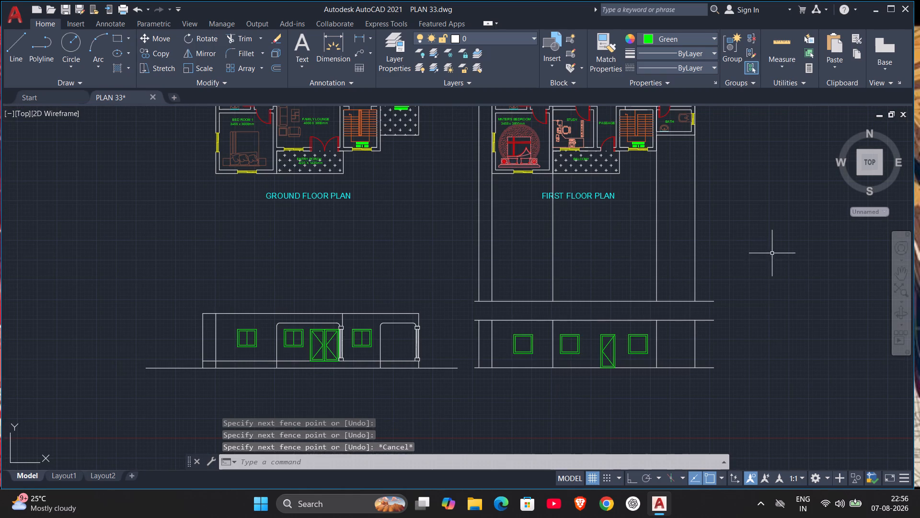
Delete the remaining projection lines running up through the first floor plan together with the 1200 offset line.
{"action": "left_click_drag", "start_coordinate": [772, 253], "coordinate": [755, 261]}
{"action": "left_click", "coordinate": [455, 304]}
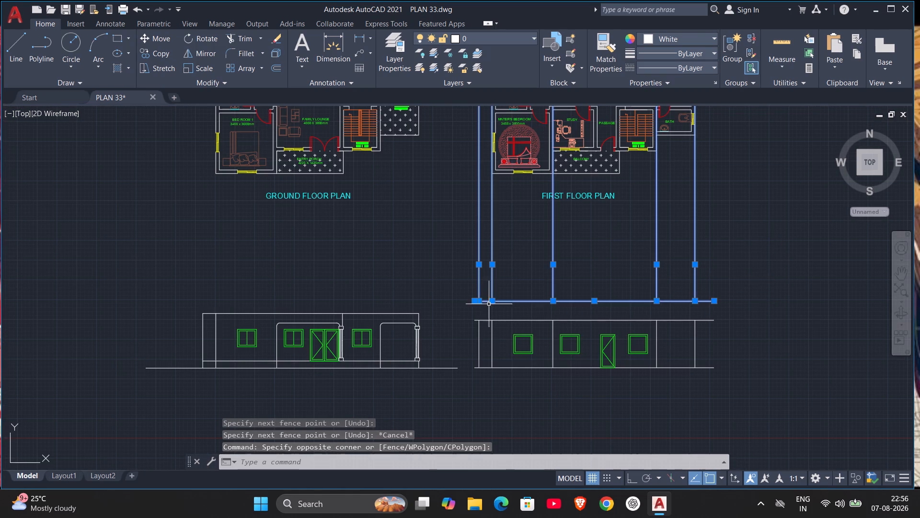
{"action": "key", "text": "Delete"}
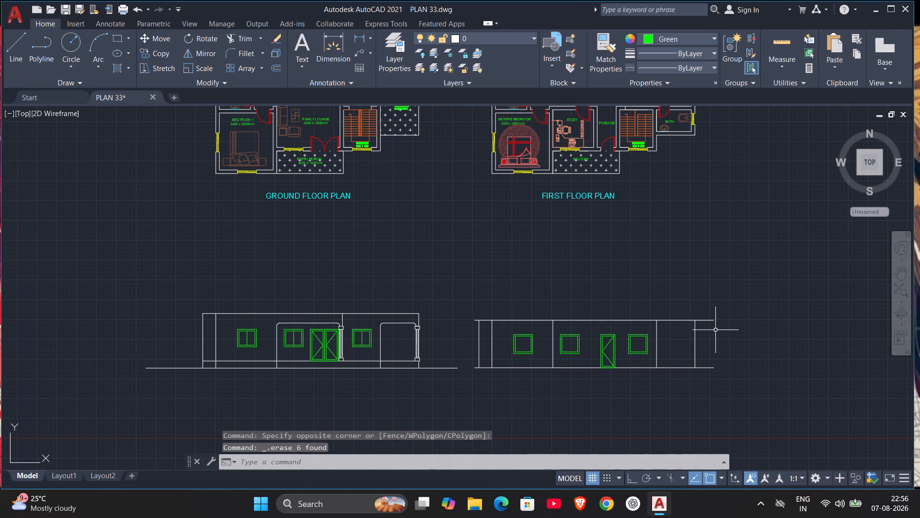
Trim the overhanging ends of the first floor elevation's top and base lines at both outer wall edges.
{"action": "middle_click", "coordinate": [713, 332]}
{"action": "scroll", "coordinate": [713, 332], "scroll_direction": "up", "scroll_amount": 1}
{"action": "type", "text": "TR"}
{"action": "key", "text": "Return"}
{"action": "left_click_drag", "start_coordinate": [701, 294], "coordinate": [708, 432]}
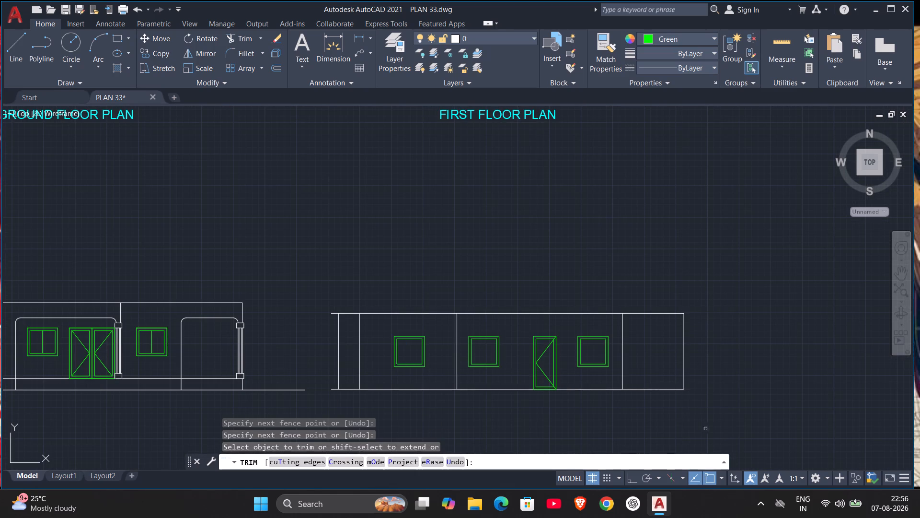
{"action": "left_click", "coordinate": [331, 313]}
{"action": "left_click", "coordinate": [333, 387]}
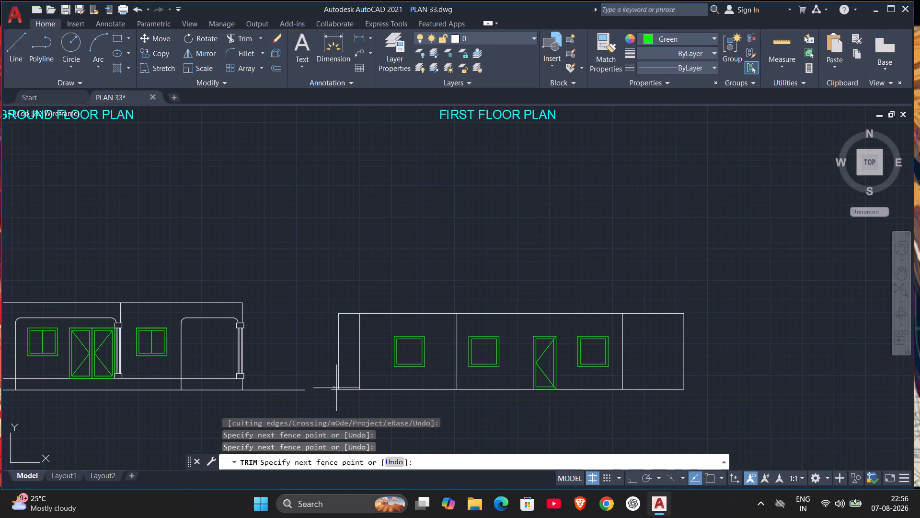
{"action": "left_click", "coordinate": [333, 396]}
{"action": "scroll", "coordinate": [518, 381], "scroll_direction": "down", "scroll_amount": 1}
{"action": "key", "text": "Escape"}
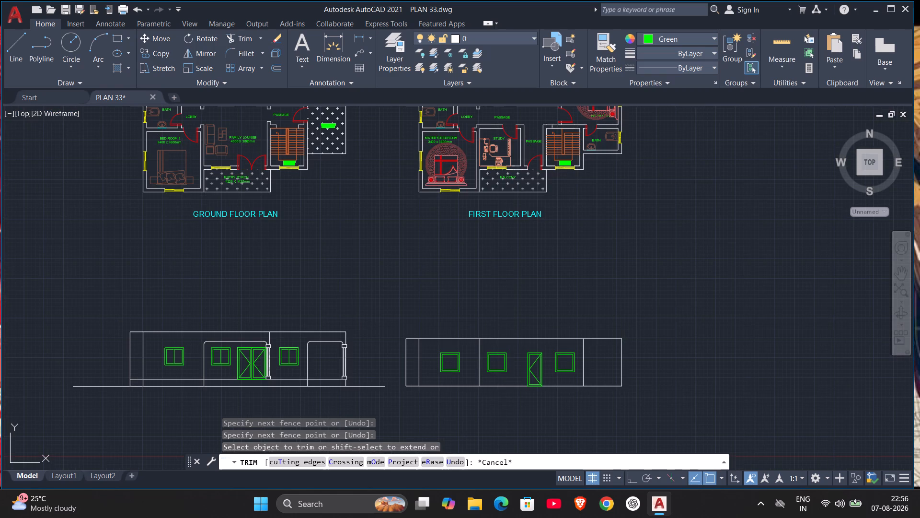
Examine the ground floor elevation's porch column beside the double entrance door.
{"action": "middle_click", "coordinate": [518, 379]}
{"action": "scroll", "coordinate": [518, 378], "scroll_direction": "up", "scroll_amount": 1}
{"action": "middle_click_drag", "start_coordinate": [543, 404], "coordinate": [547, 374]}
{"action": "scroll", "coordinate": [543, 404], "scroll_direction": "down", "scroll_amount": 1}
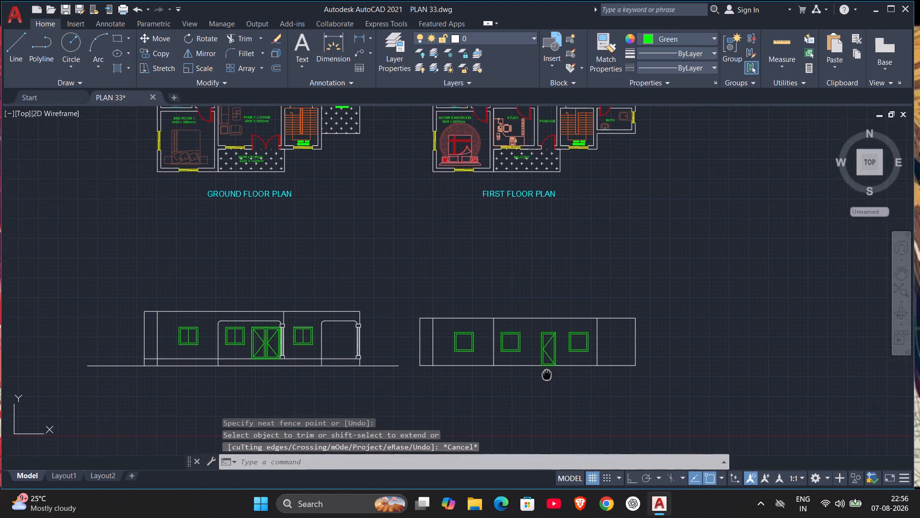
{"action": "middle_click_drag", "start_coordinate": [547, 374], "coordinate": [556, 359]}
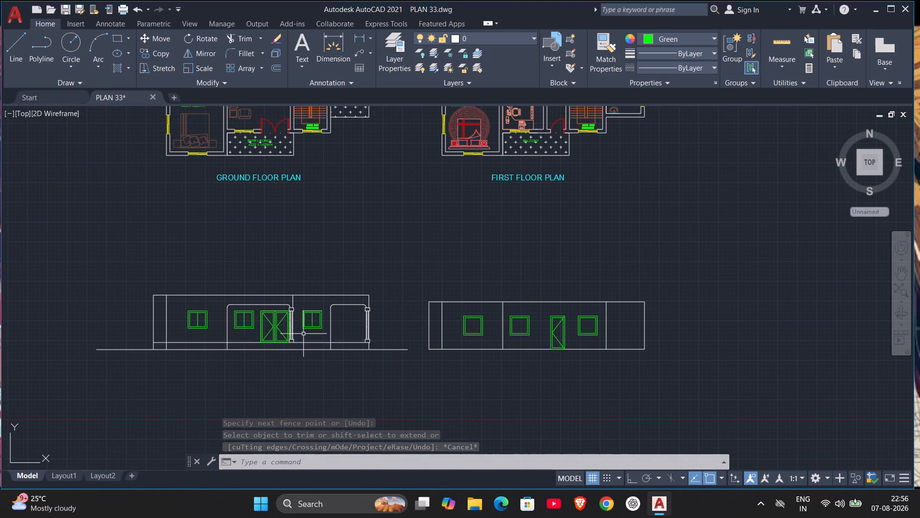
{"action": "scroll", "coordinate": [301, 330], "scroll_direction": "up", "scroll_amount": 2}
{"action": "middle_click_drag", "start_coordinate": [301, 327], "coordinate": [349, 332]}
{"action": "scroll", "coordinate": [338, 324], "scroll_direction": "up", "scroll_amount": 2}
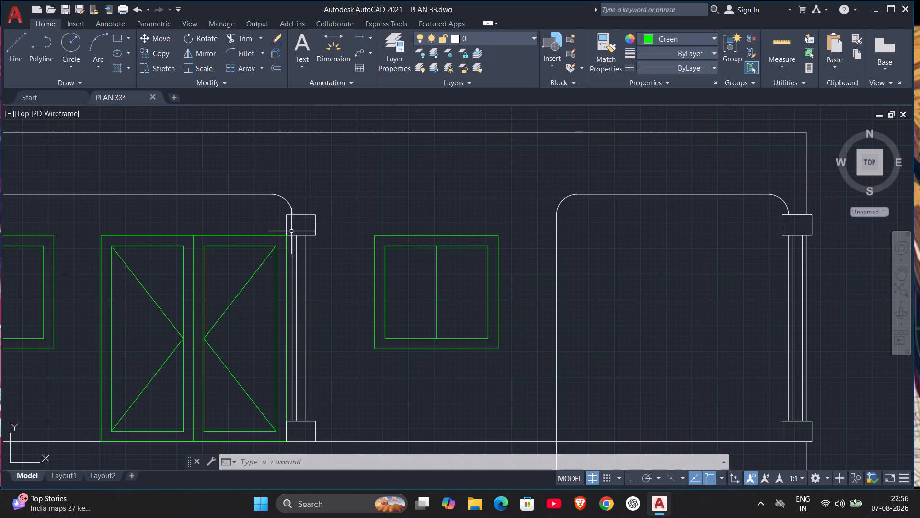
{"action": "scroll", "coordinate": [315, 247], "scroll_direction": "down", "scroll_amount": 1}
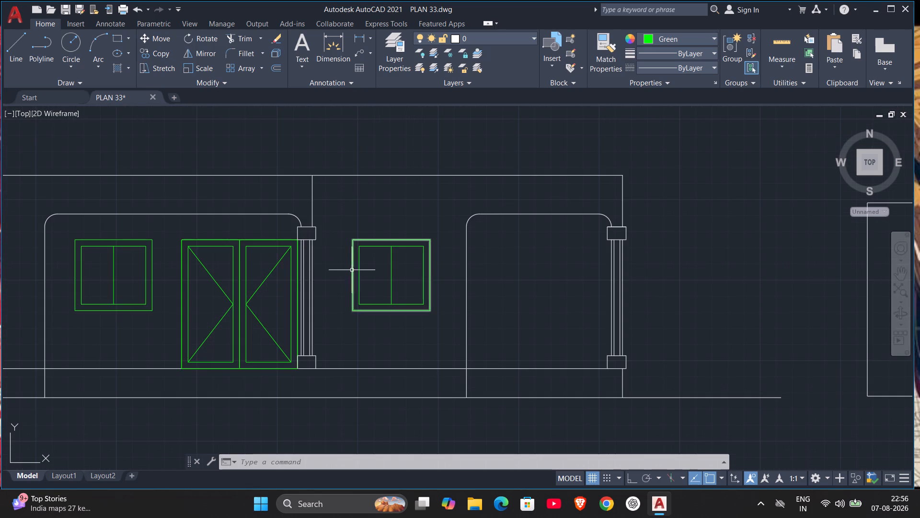
{"action": "scroll", "coordinate": [356, 273], "scroll_direction": "down", "scroll_amount": 2}
{"action": "scroll", "coordinate": [356, 271], "scroll_direction": "up", "scroll_amount": 2}
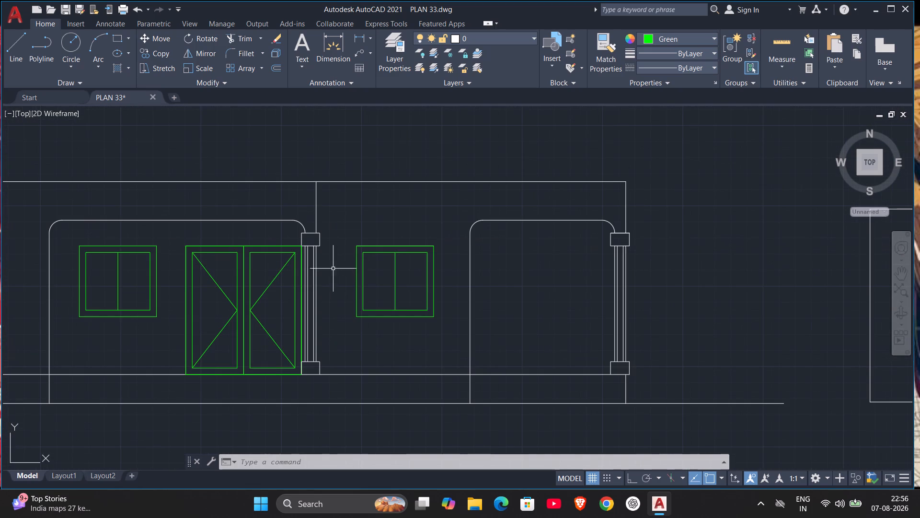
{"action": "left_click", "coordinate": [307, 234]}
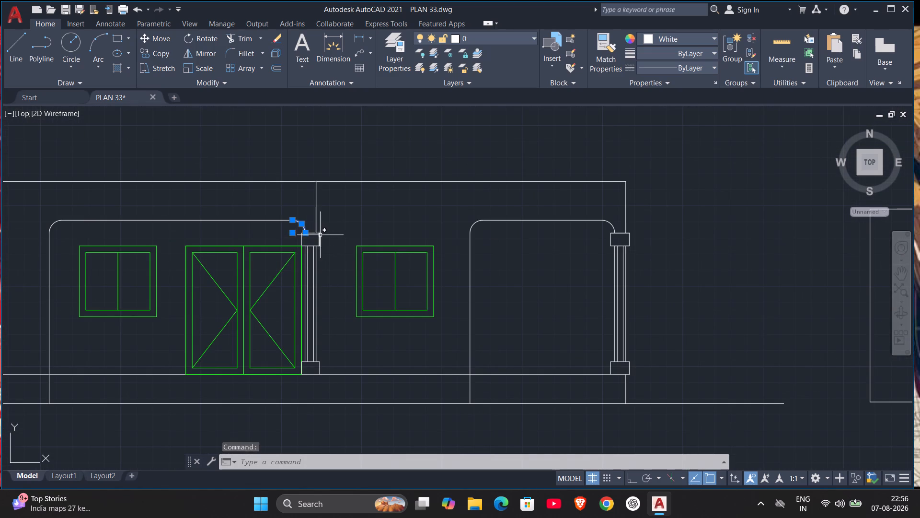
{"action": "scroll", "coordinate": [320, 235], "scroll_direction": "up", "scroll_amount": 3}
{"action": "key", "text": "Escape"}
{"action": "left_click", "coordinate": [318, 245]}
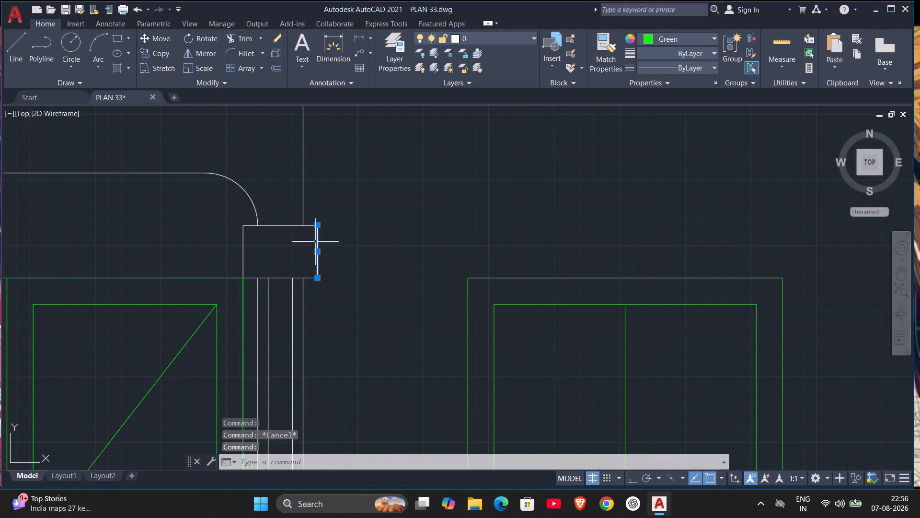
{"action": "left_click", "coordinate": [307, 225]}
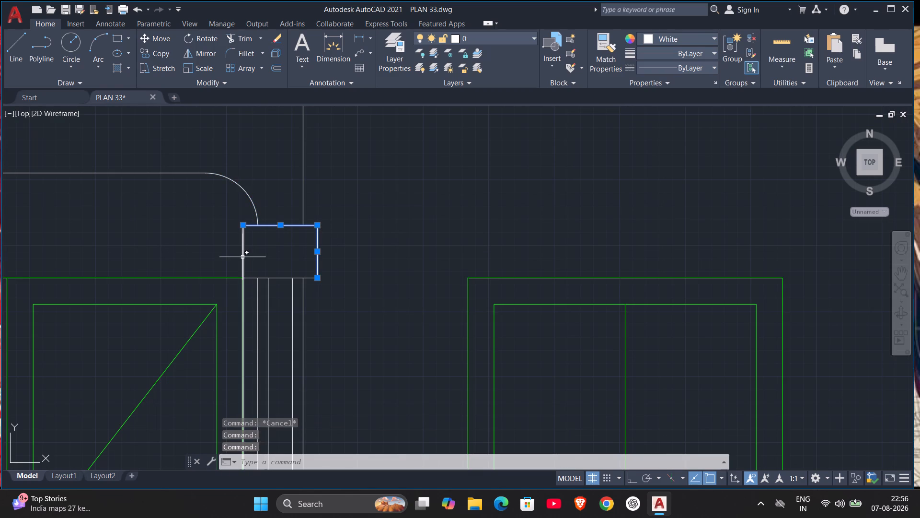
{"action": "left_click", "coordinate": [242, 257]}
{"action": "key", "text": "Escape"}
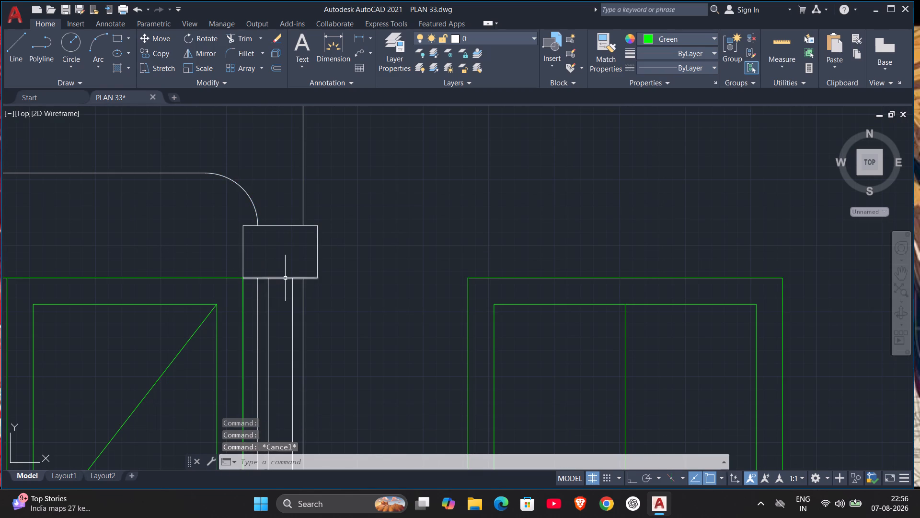
Copy the porch column beside the ground floor's double entrance door onto the first floor elevation's base line, against the balcony door frame.
{"action": "left_click", "coordinate": [285, 280]}
{"action": "key", "text": "Escape"}
{"action": "left_click", "coordinate": [284, 277]}
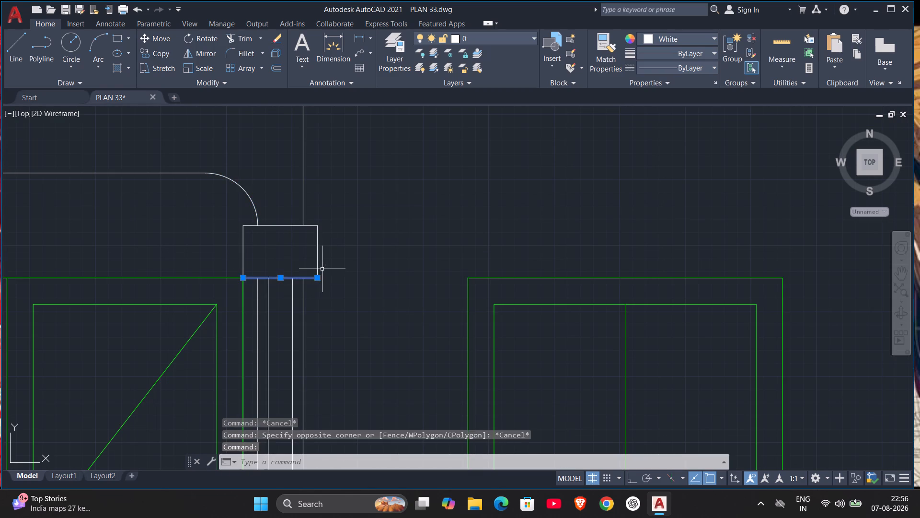
{"action": "left_click", "coordinate": [318, 267]}
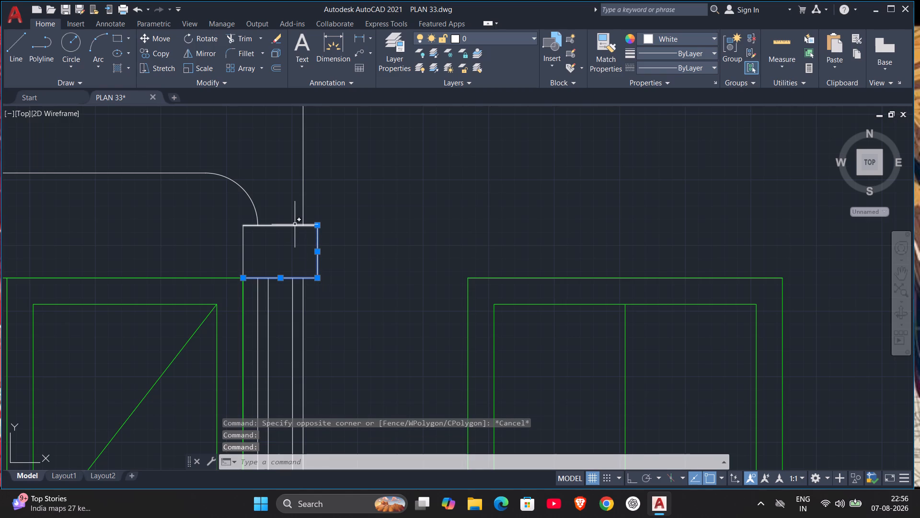
{"action": "left_click", "coordinate": [295, 224]}
{"action": "left_click", "coordinate": [302, 303]}
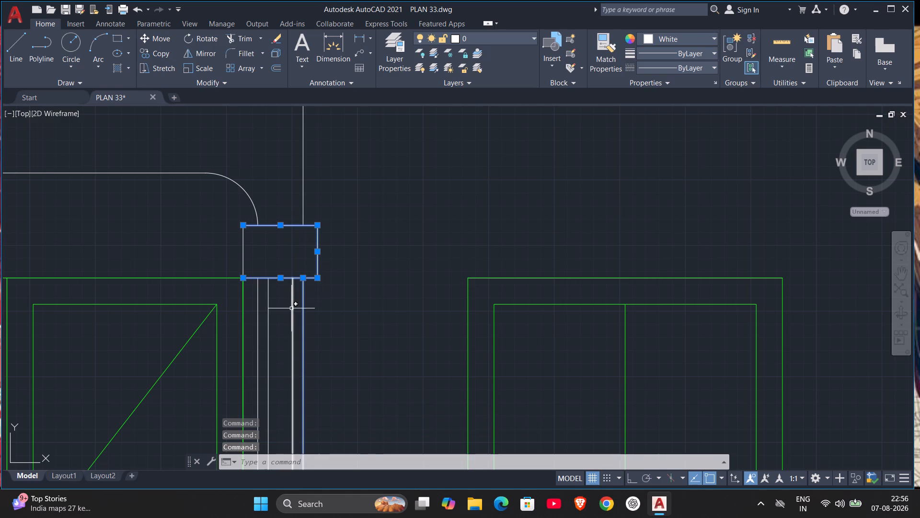
{"action": "left_click", "coordinate": [292, 313]}
{"action": "left_click", "coordinate": [268, 322]}
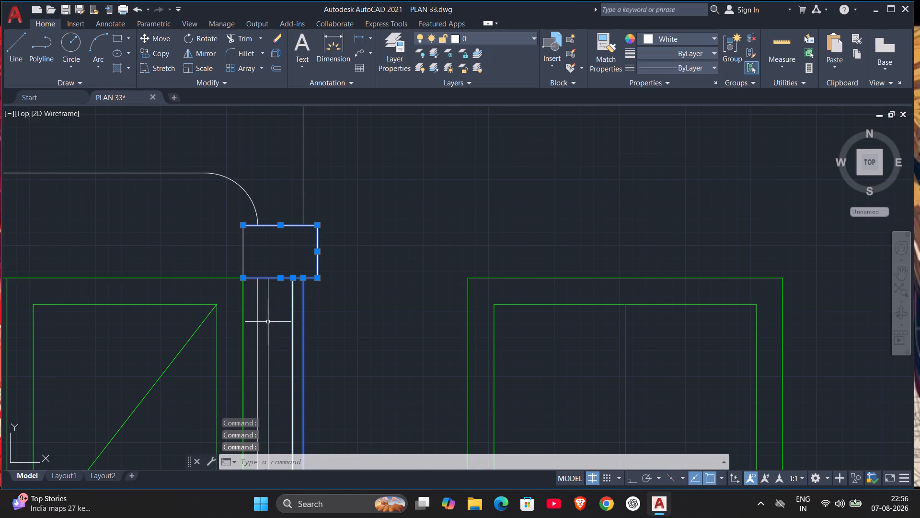
{"action": "left_click", "coordinate": [256, 329]}
{"action": "scroll", "coordinate": [305, 374], "scroll_direction": "down", "scroll_amount": 2}
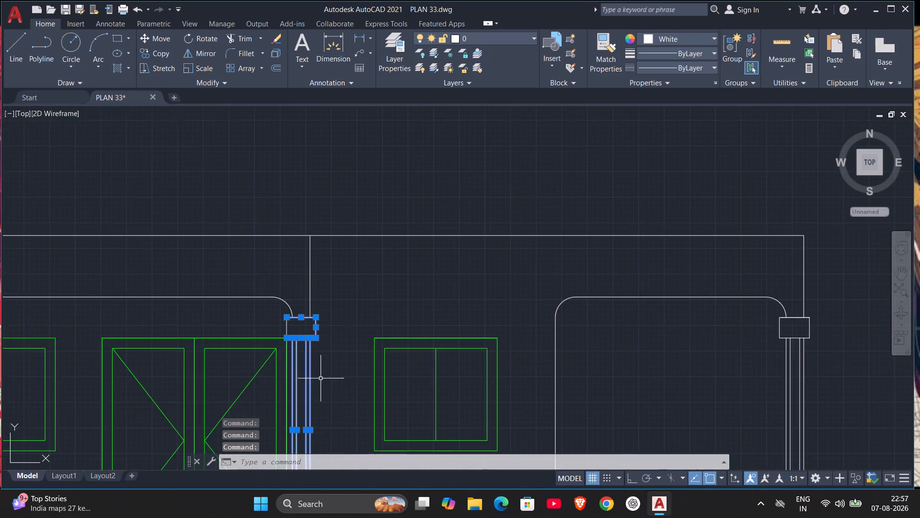
{"action": "middle_click_drag", "start_coordinate": [321, 378], "coordinate": [361, 227]}
{"action": "scroll", "coordinate": [352, 386], "scroll_direction": "up", "scroll_amount": 3}
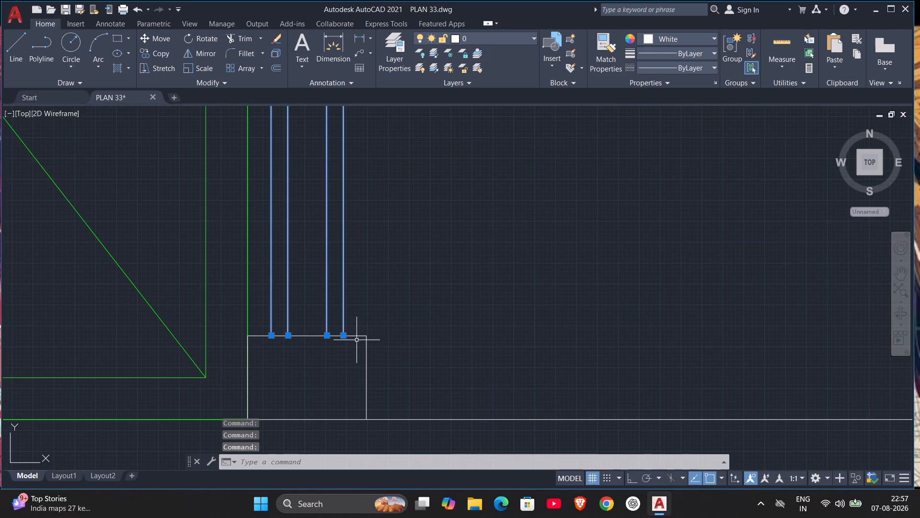
{"action": "left_click", "coordinate": [357, 335]}
{"action": "left_click", "coordinate": [366, 366]}
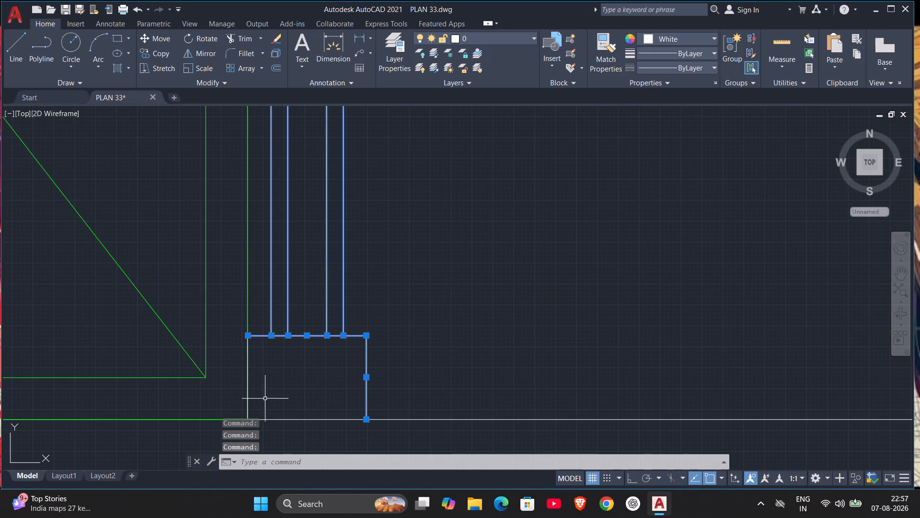
{"action": "left_click", "coordinate": [247, 384]}
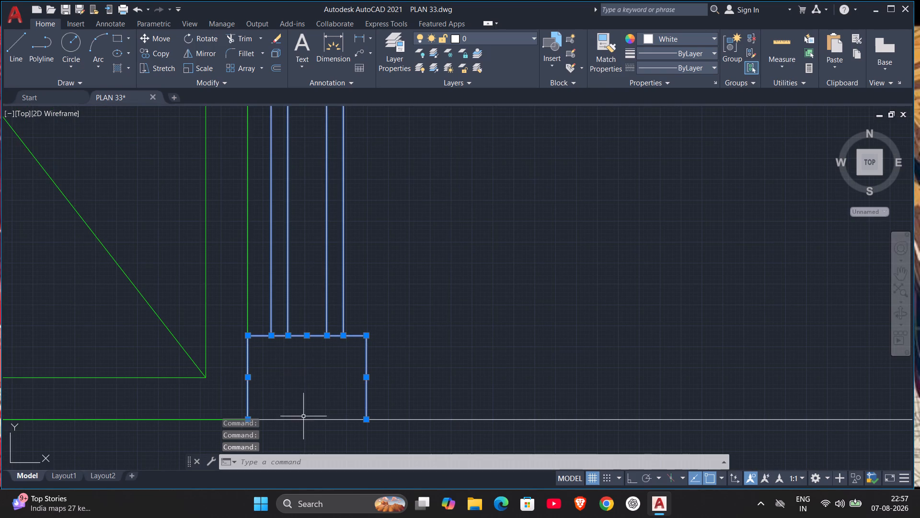
{"action": "scroll", "coordinate": [541, 391], "scroll_direction": "down", "scroll_amount": 2}
{"action": "type", "text": "CO"}
{"action": "key", "text": "Return"}
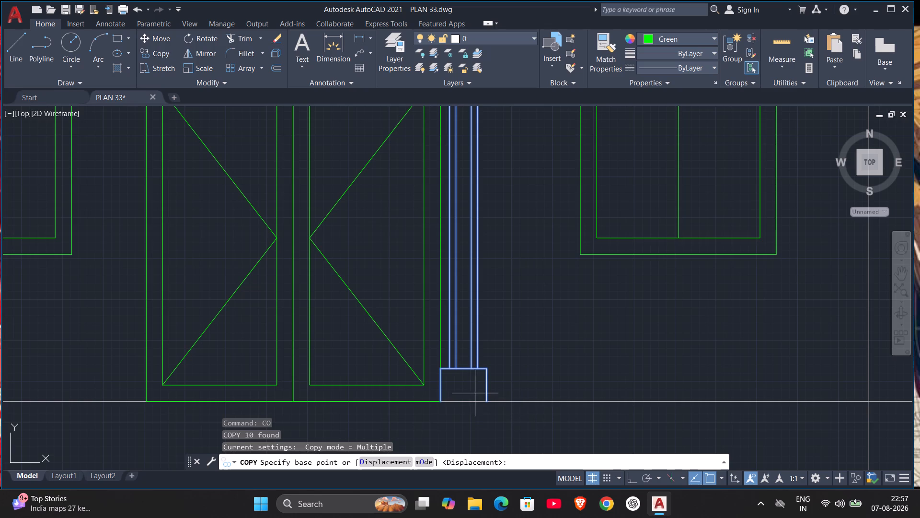
{"action": "left_click", "coordinate": [483, 400]}
{"action": "scroll", "coordinate": [682, 357], "scroll_direction": "down", "scroll_amount": 3}
{"action": "middle_click_drag", "start_coordinate": [732, 377], "coordinate": [614, 409]}
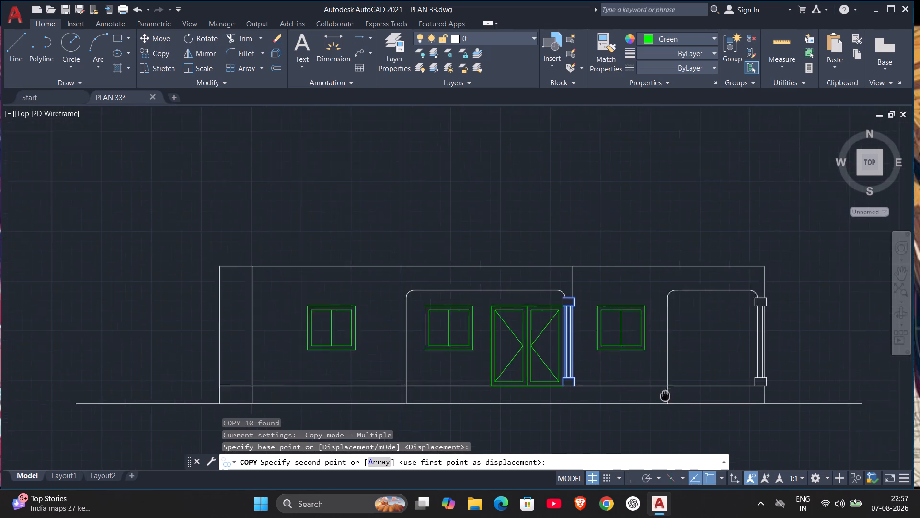
{"action": "middle_click_drag", "start_coordinate": [614, 409], "coordinate": [248, 458]}
{"action": "middle_click_drag", "start_coordinate": [766, 433], "coordinate": [531, 366]}
{"action": "scroll", "coordinate": [619, 400], "scroll_direction": "up", "scroll_amount": 2}
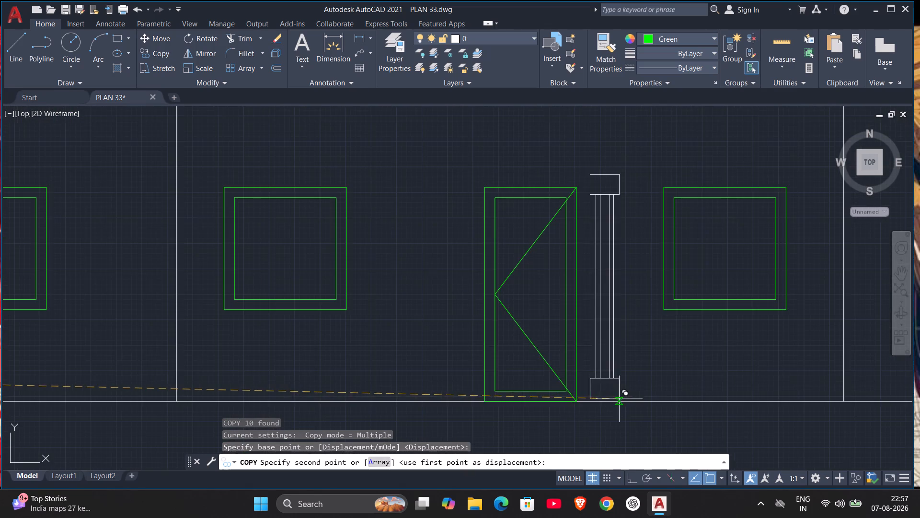
{"action": "scroll", "coordinate": [606, 402], "scroll_direction": "up", "scroll_amount": 3}
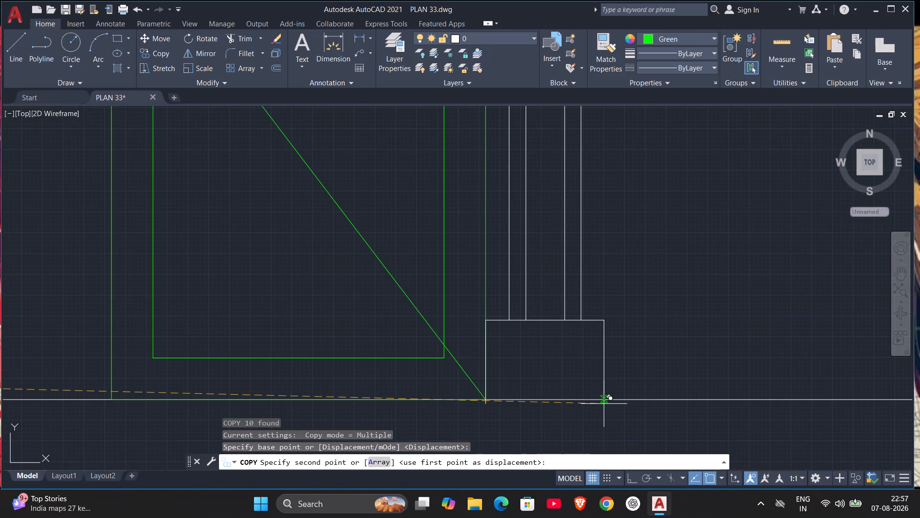
{"action": "left_click", "coordinate": [604, 400]}
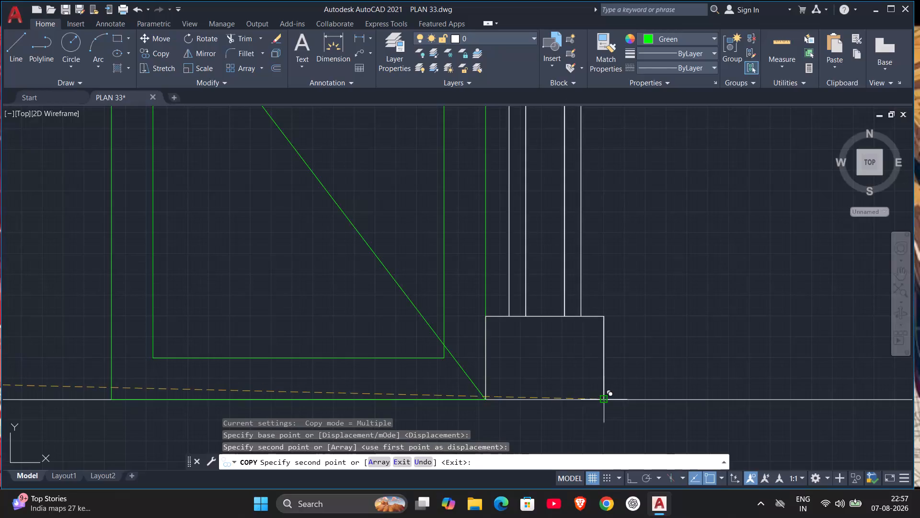
{"action": "scroll", "coordinate": [633, 335], "scroll_direction": "down", "scroll_amount": 4}
{"action": "key", "text": "Escape"}
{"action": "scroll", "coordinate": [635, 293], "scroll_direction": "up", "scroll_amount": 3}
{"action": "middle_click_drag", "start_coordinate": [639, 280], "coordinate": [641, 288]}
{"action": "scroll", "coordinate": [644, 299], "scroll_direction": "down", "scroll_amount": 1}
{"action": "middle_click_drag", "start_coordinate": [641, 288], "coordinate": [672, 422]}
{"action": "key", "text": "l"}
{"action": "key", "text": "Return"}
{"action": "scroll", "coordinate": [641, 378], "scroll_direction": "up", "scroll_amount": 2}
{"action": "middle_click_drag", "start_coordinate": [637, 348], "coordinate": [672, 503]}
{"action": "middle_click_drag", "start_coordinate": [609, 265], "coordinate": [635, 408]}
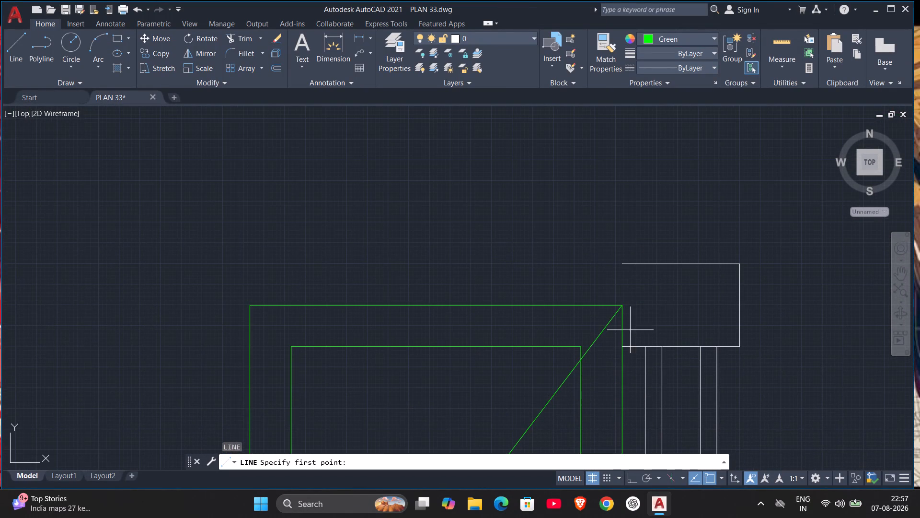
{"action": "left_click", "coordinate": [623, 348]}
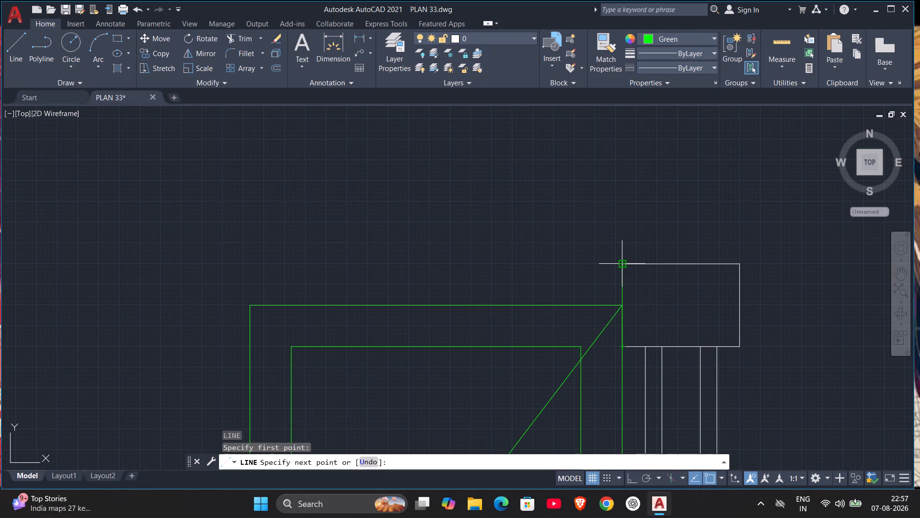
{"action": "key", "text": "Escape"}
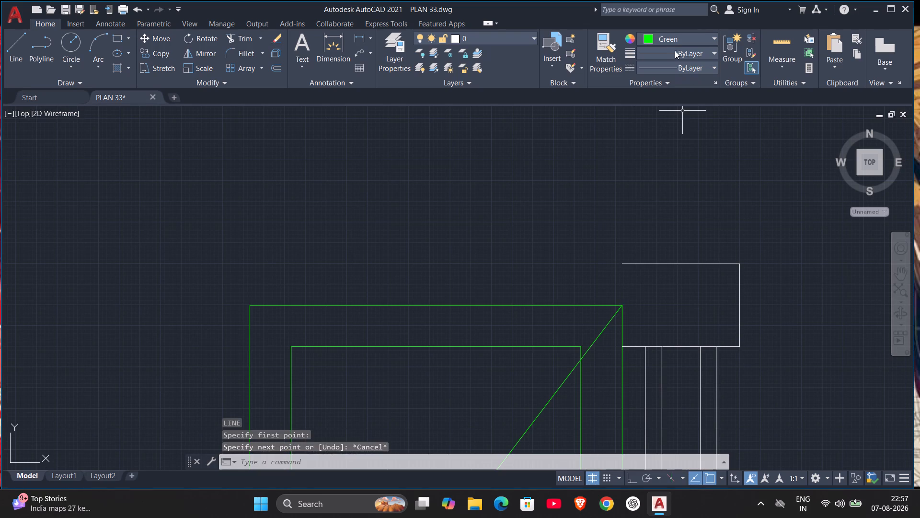
Draw the missing door-side vertical edge of the copied column's capital in White.
{"action": "left_click", "coordinate": [676, 41]}
{"action": "left_click", "coordinate": [714, 159]}
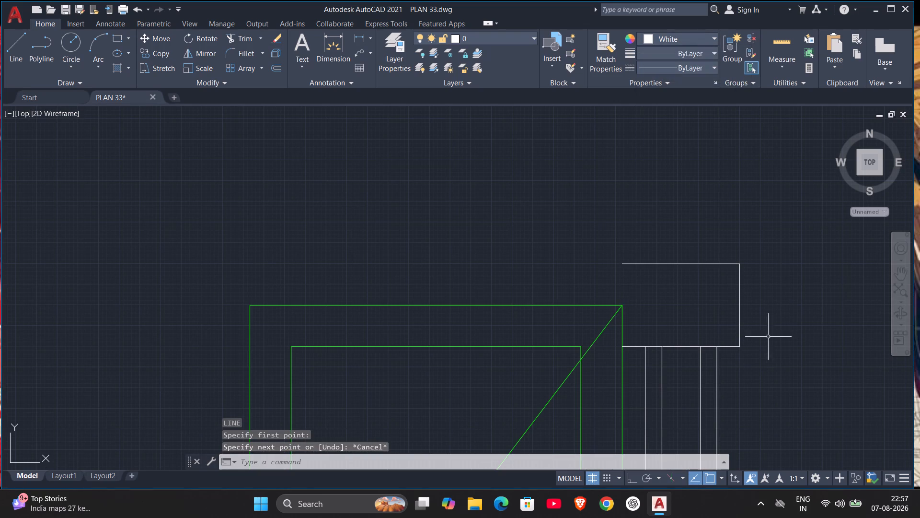
{"action": "key", "text": "l"}
{"action": "key", "text": "Return"}
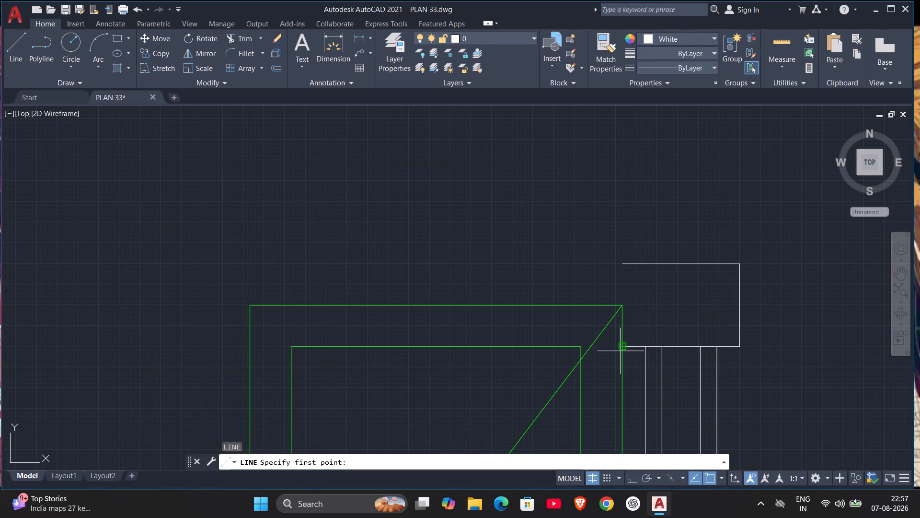
{"action": "left_click", "coordinate": [620, 349]}
{"action": "left_click", "coordinate": [621, 265]}
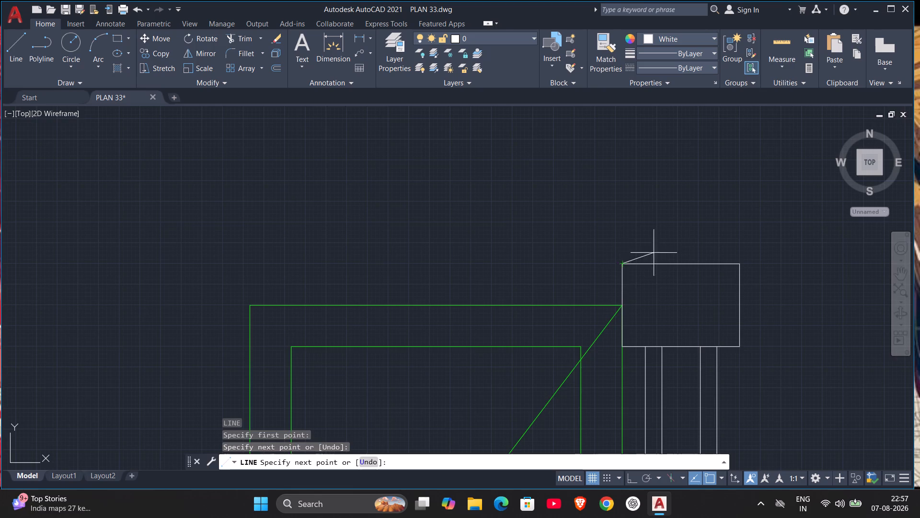
{"action": "key", "text": "Escape"}
Compare the first floor elevation's copied column with the ground floor elevation's porch columns and the wall line above them.
{"action": "scroll", "coordinate": [679, 238], "scroll_direction": "down", "scroll_amount": 4}
{"action": "middle_click_drag", "start_coordinate": [782, 344], "coordinate": [726, 314]}
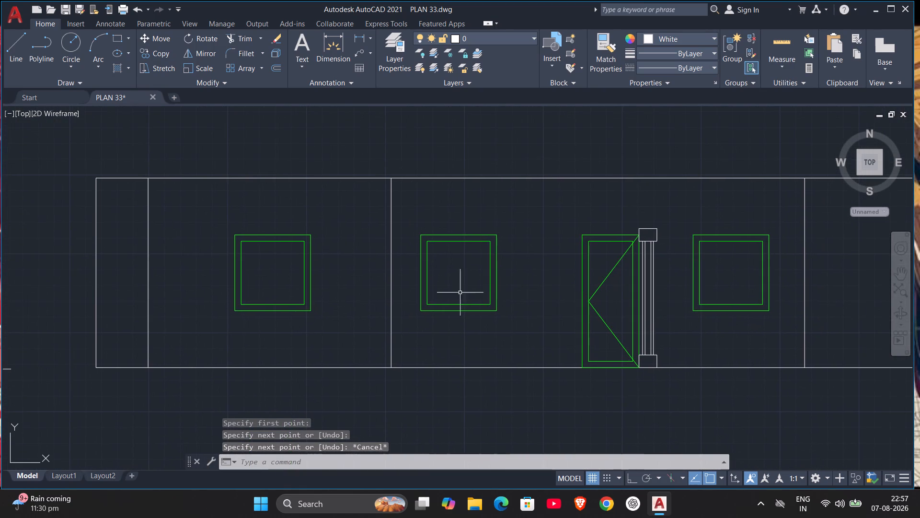
{"action": "scroll", "coordinate": [328, 323], "scroll_direction": "down", "scroll_amount": 4}
{"action": "middle_click_drag", "start_coordinate": [335, 325], "coordinate": [448, 324]}
{"action": "scroll", "coordinate": [451, 322], "scroll_direction": "up", "scroll_amount": 2}
{"action": "middle_click_drag", "start_coordinate": [451, 322], "coordinate": [443, 352]}
{"action": "scroll", "coordinate": [594, 322], "scroll_direction": "up", "scroll_amount": 2}
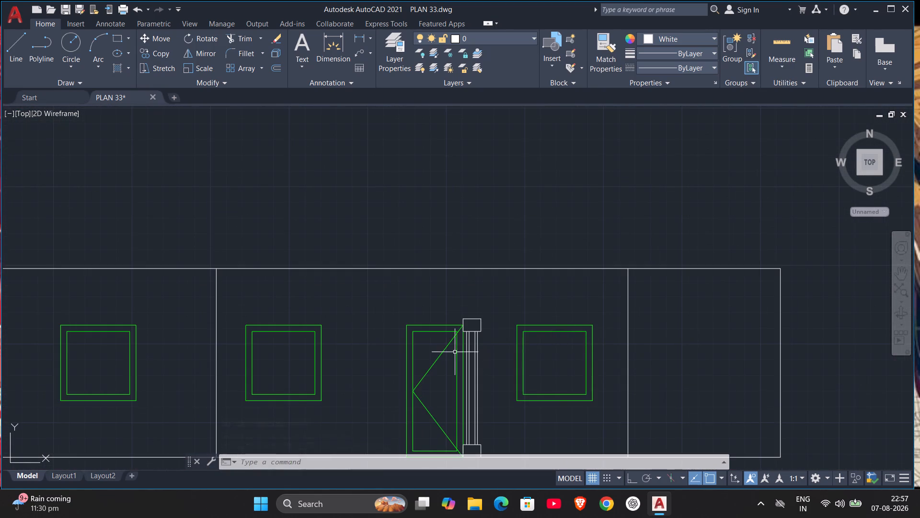
{"action": "scroll", "coordinate": [284, 416], "scroll_direction": "down", "scroll_amount": 2}
{"action": "middle_click_drag", "start_coordinate": [346, 396], "coordinate": [857, 291]}
{"action": "scroll", "coordinate": [566, 271], "scroll_direction": "up", "scroll_amount": 3}
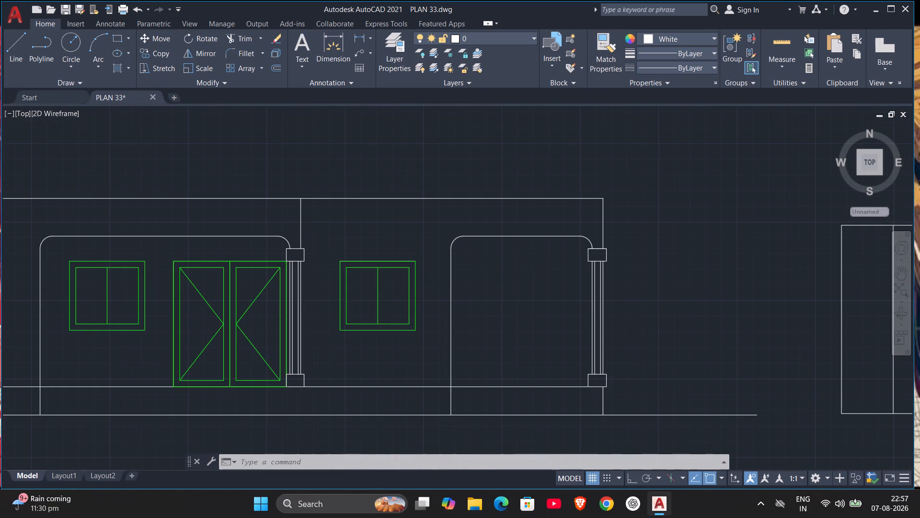
Draw a vertical line, with Ortho on, from the capital above the column's outer shaft edge to the first floor elevation's top line.
{"action": "scroll", "coordinate": [390, 290], "scroll_direction": "down", "scroll_amount": 4}
{"action": "middle_click_drag", "start_coordinate": [700, 308], "coordinate": [447, 363]}
{"action": "scroll", "coordinate": [471, 357], "scroll_direction": "up", "scroll_amount": 1}
{"action": "scroll", "coordinate": [536, 387], "scroll_direction": "up", "scroll_amount": 2}
{"action": "scroll", "coordinate": [608, 306], "scroll_direction": "up", "scroll_amount": 2}
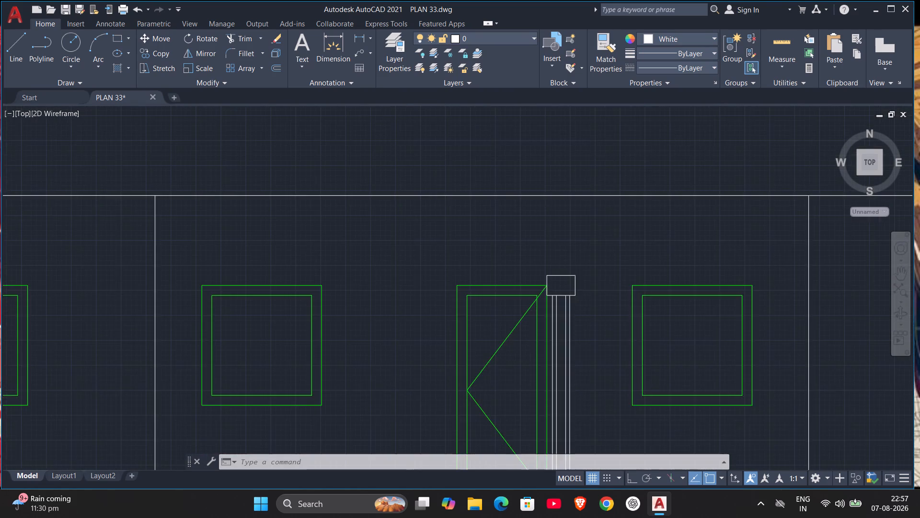
{"action": "middle_click_drag", "start_coordinate": [608, 305], "coordinate": [598, 339]}
{"action": "key", "text": "l"}
{"action": "key", "text": "Return"}
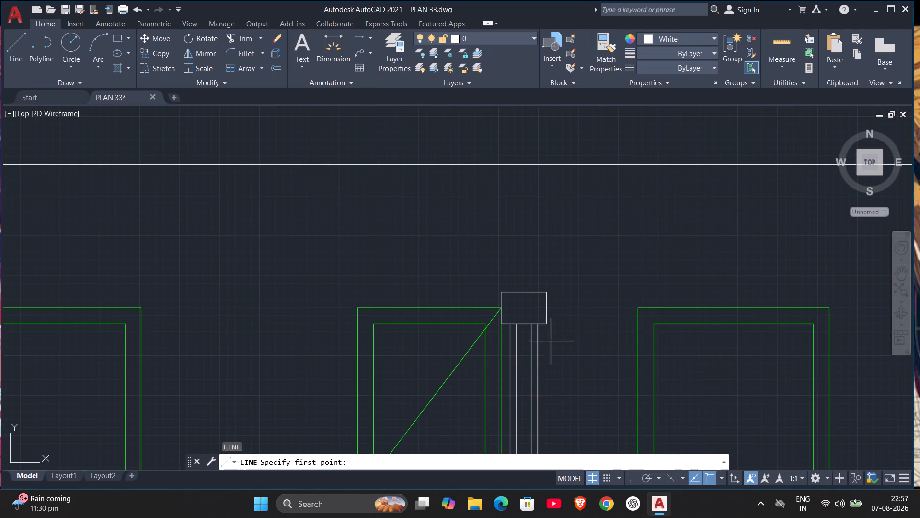
{"action": "left_click", "coordinate": [537, 294]}
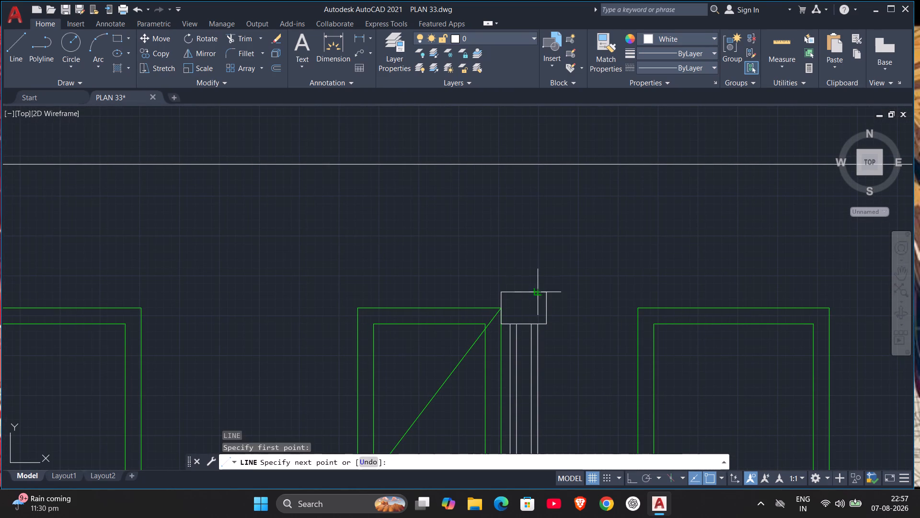
{"action": "key", "text": "F8"}
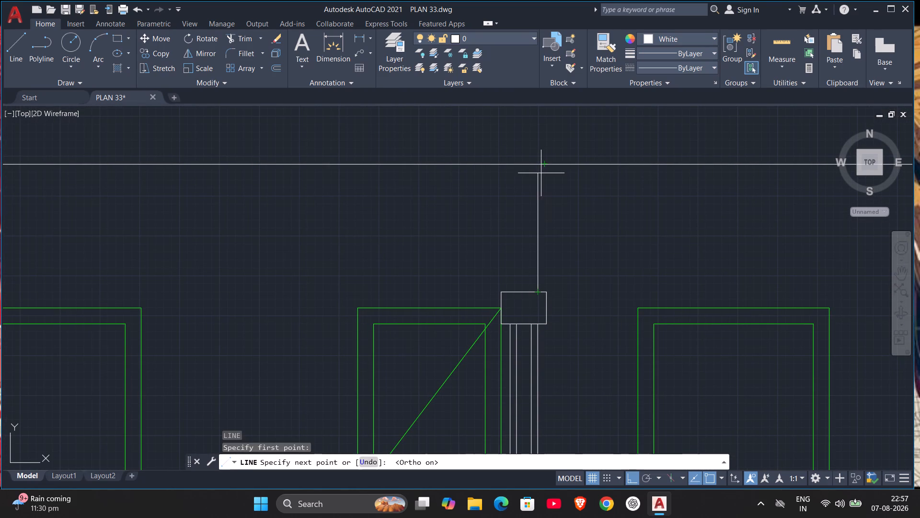
{"action": "left_click", "coordinate": [538, 167]}
{"action": "scroll", "coordinate": [654, 212], "scroll_direction": "down", "scroll_amount": 2}
{"action": "key", "text": "Escape"}
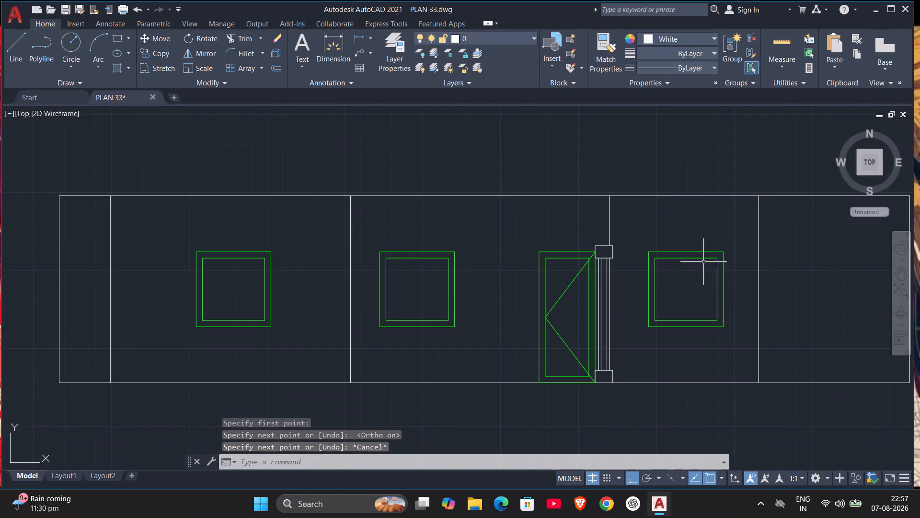
Compare the overall first floor elevation with the ground floor elevation beside it.
{"action": "scroll", "coordinate": [782, 318], "scroll_direction": "down", "scroll_amount": 2}
{"action": "middle_click_drag", "start_coordinate": [782, 319], "coordinate": [745, 308]}
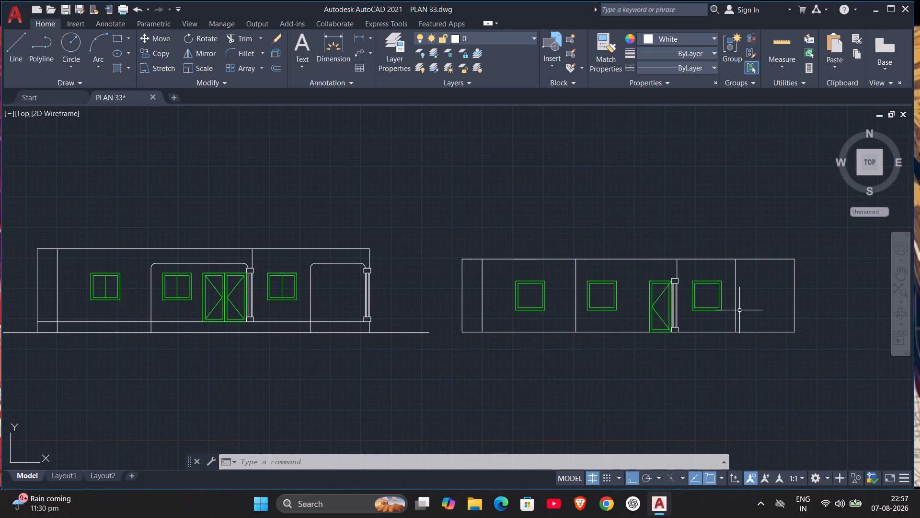
{"action": "scroll", "coordinate": [774, 308], "scroll_direction": "down", "scroll_amount": 2}
{"action": "scroll", "coordinate": [805, 311], "scroll_direction": "up", "scroll_amount": 2}
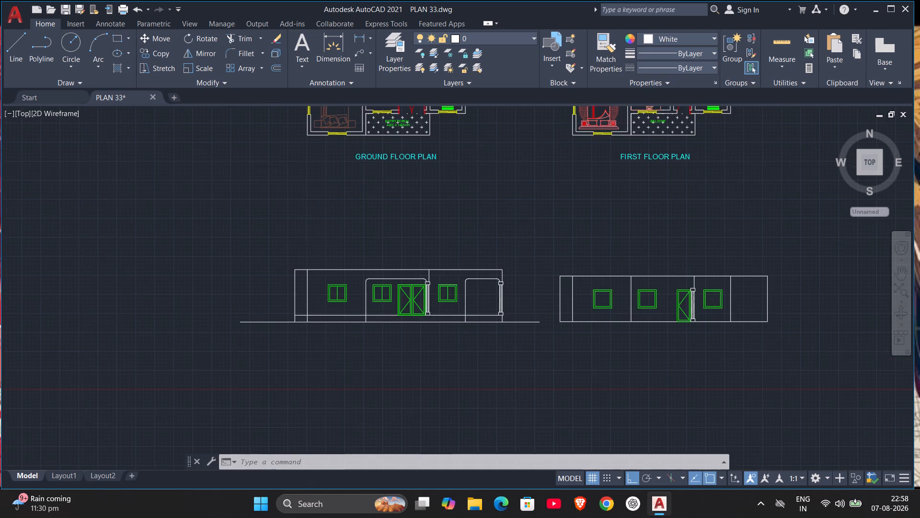
{"action": "middle_click_drag", "start_coordinate": [728, 341], "coordinate": [727, 316]}
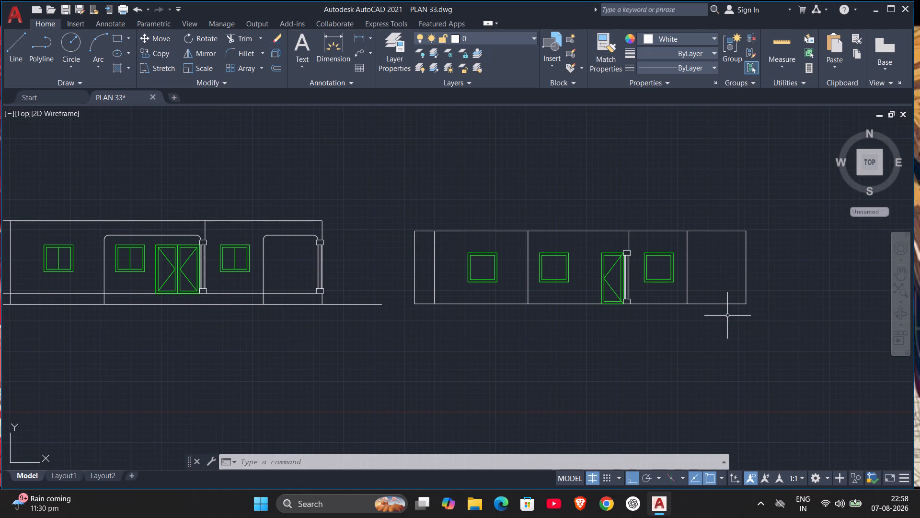
{"action": "scroll", "coordinate": [727, 316], "scroll_direction": "down", "scroll_amount": 1}
{"action": "scroll", "coordinate": [483, 288], "scroll_direction": "up", "scroll_amount": 2}
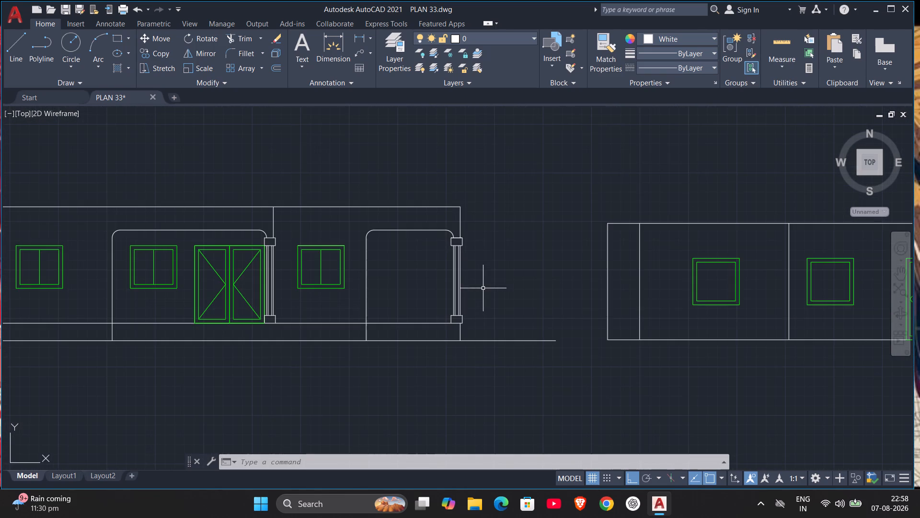
{"action": "scroll", "coordinate": [484, 292], "scroll_direction": "down", "scroll_amount": 1}
{"action": "scroll", "coordinate": [520, 308], "scroll_direction": "down", "scroll_amount": 1}
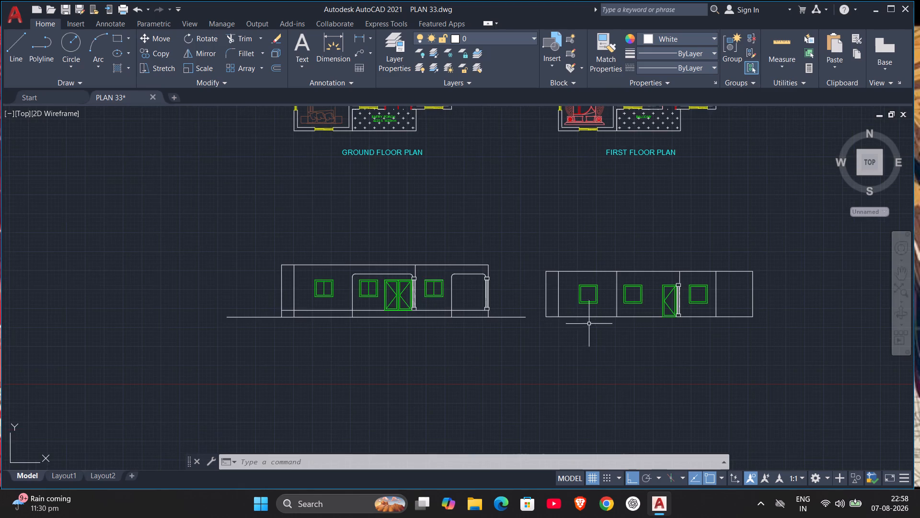
{"action": "middle_click_drag", "start_coordinate": [590, 324], "coordinate": [546, 321]}
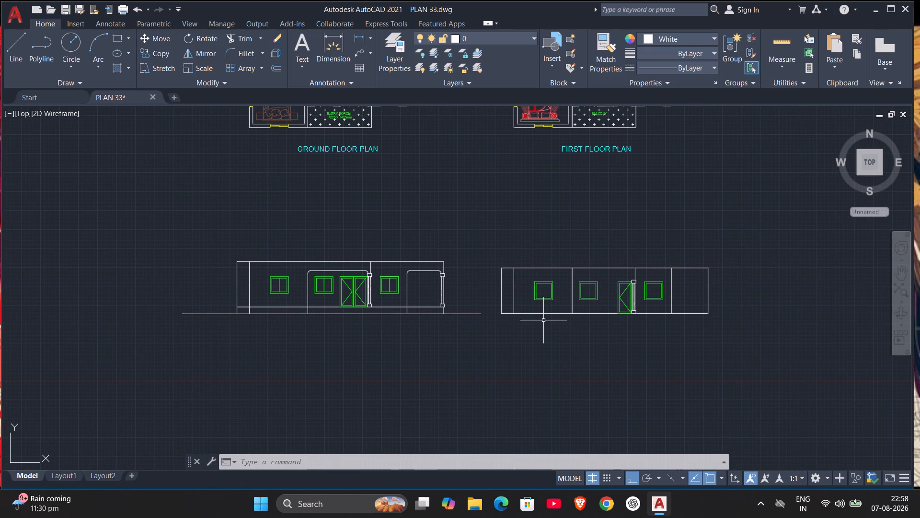
{"action": "scroll", "coordinate": [507, 316], "scroll_direction": "up", "scroll_amount": 1}
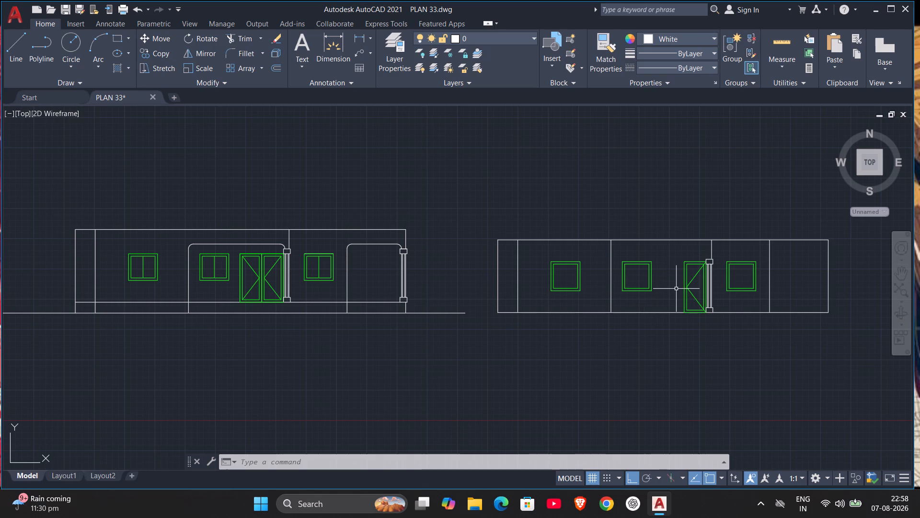
{"action": "key", "text": "Escape"}
Offset the first floor elevation's top line 600 downward.
{"action": "key", "text": "o"}
{"action": "key", "text": "Return"}
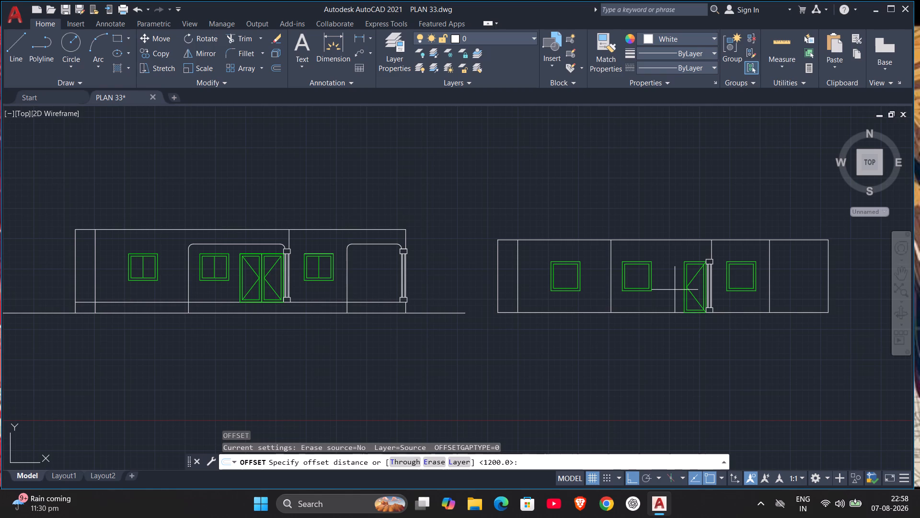
{"action": "type", "text": "600"}
{"action": "key", "text": "Return"}
{"action": "left_click", "coordinate": [653, 241]}
{"action": "left_click", "coordinate": [659, 260]}
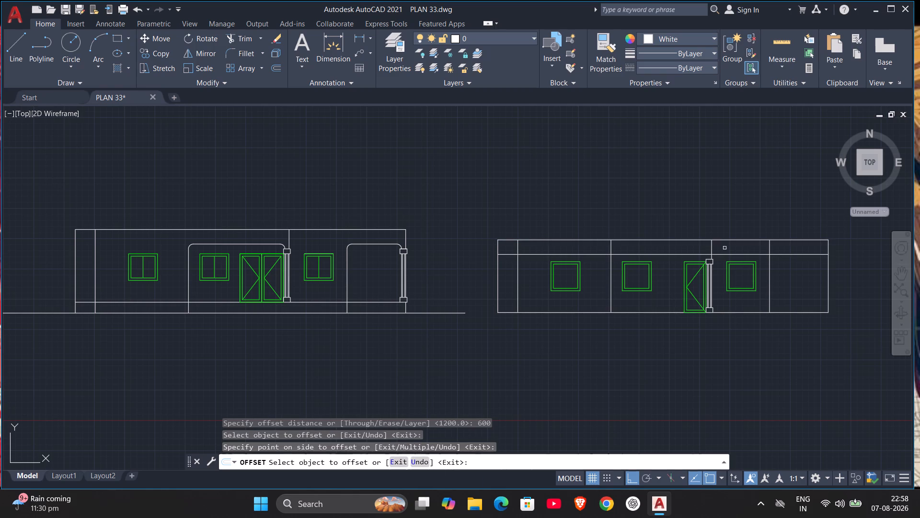
{"action": "middle_click_drag", "start_coordinate": [744, 315], "coordinate": [554, 361]}
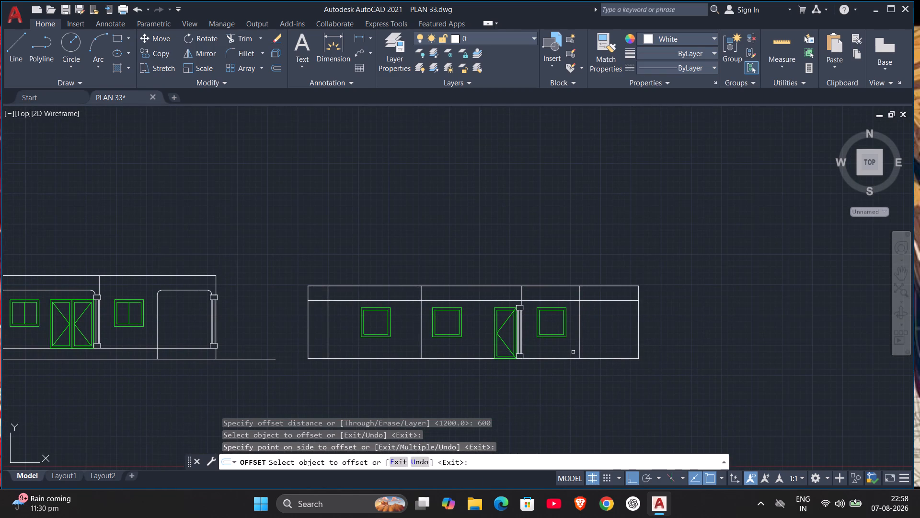
{"action": "key", "text": "Escape"}
Fillet the offset line with the vertical wall line beside the middle window, using a radius of 200.
{"action": "key", "text": "f"}
{"action": "key", "text": "Return"}
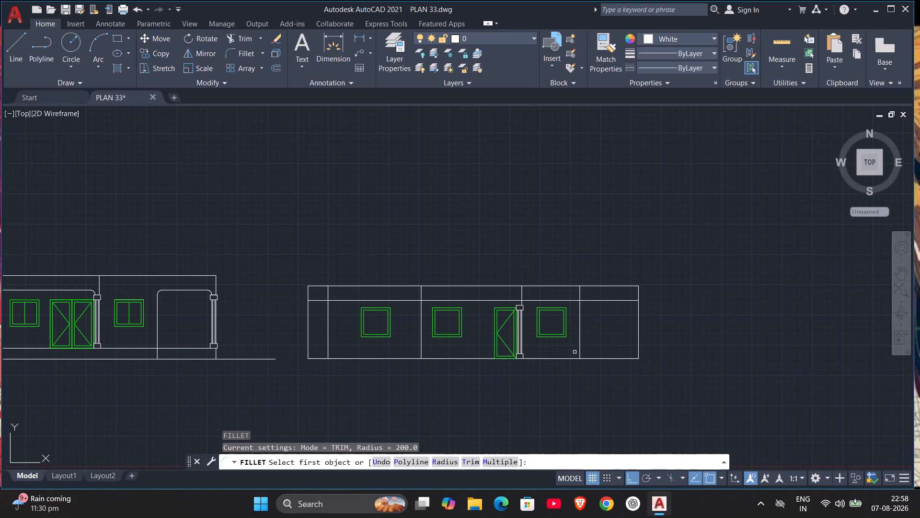
{"action": "key", "text": "r"}
{"action": "key", "text": "Return"}
{"action": "type", "text": "200"}
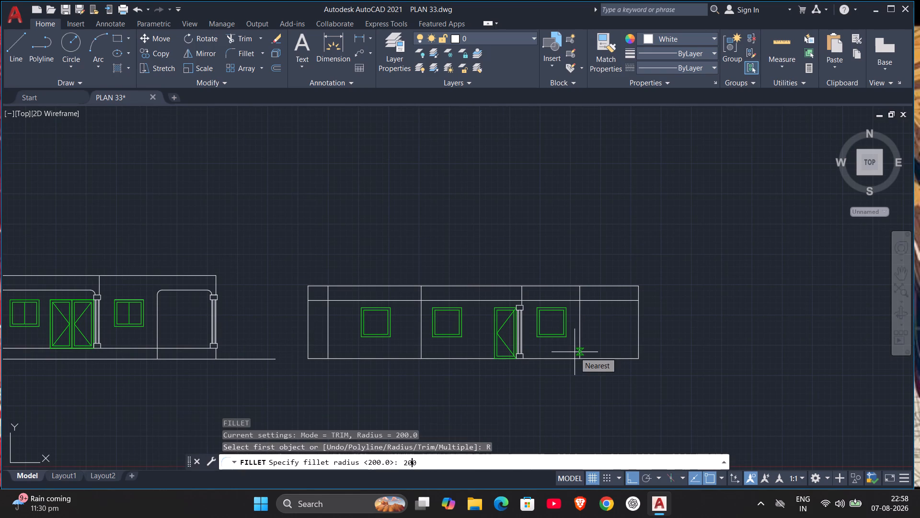
{"action": "key", "text": "Return"}
{"action": "left_click", "coordinate": [421, 308]}
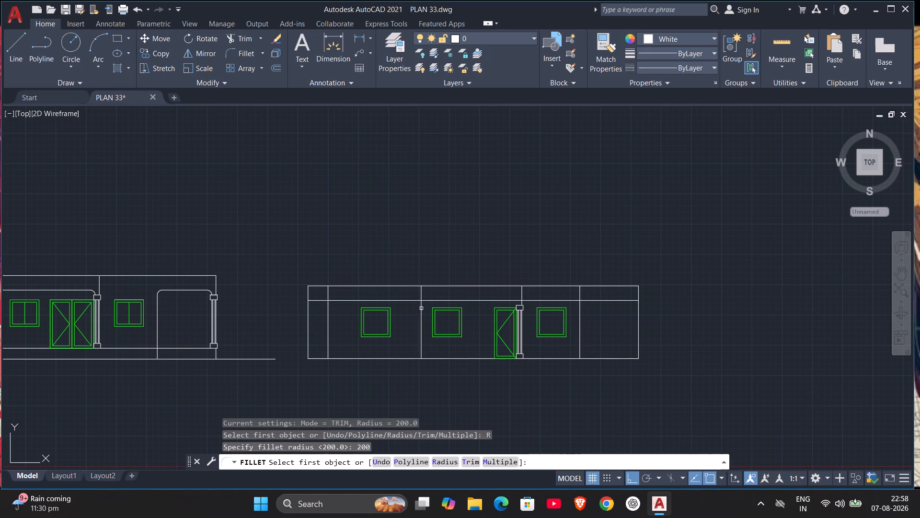
{"action": "left_click", "coordinate": [429, 301]}
Fillet the offset line's other end with the column's door-side shaft edge, keeping the 200 radius.
{"action": "scroll", "coordinate": [515, 293], "scroll_direction": "up", "scroll_amount": 3}
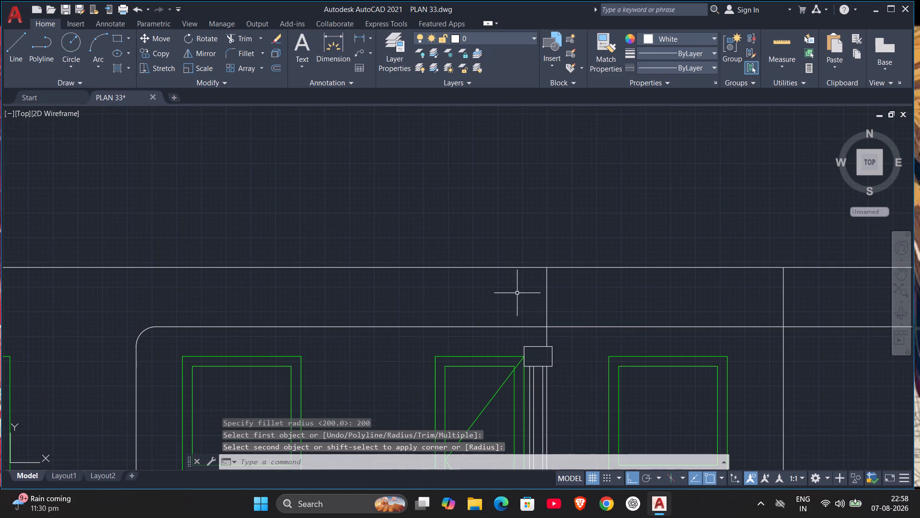
{"action": "key", "text": "space"}
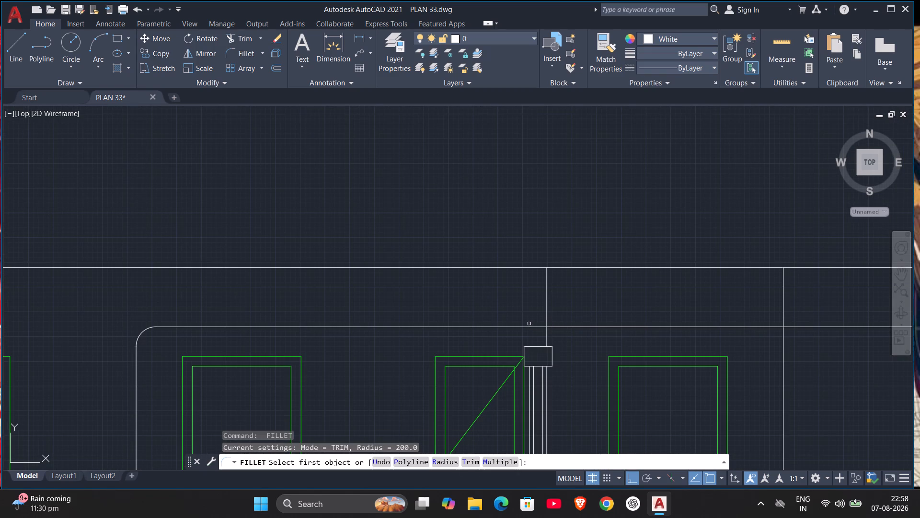
{"action": "left_click", "coordinate": [528, 326]}
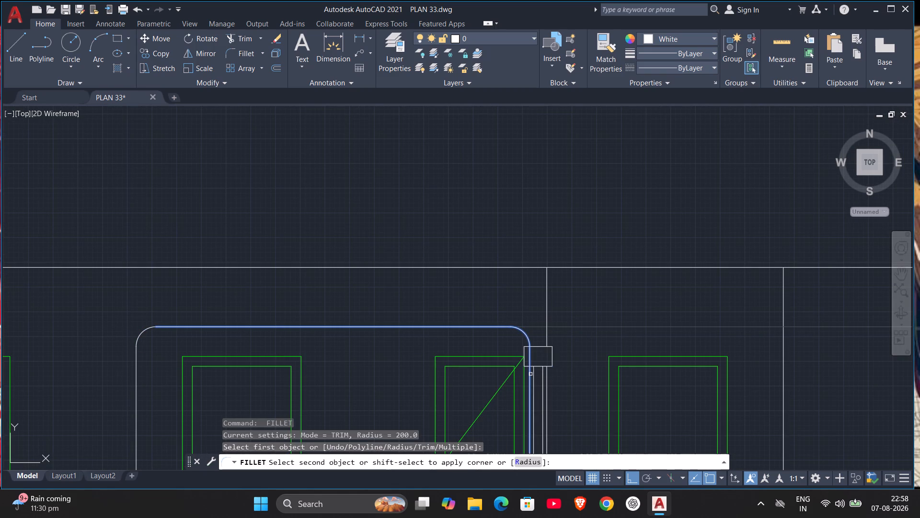
{"action": "left_click", "coordinate": [530, 374]}
{"action": "scroll", "coordinate": [691, 340], "scroll_direction": "down", "scroll_amount": 1}
{"action": "middle_click_drag", "start_coordinate": [680, 343], "coordinate": [542, 213]}
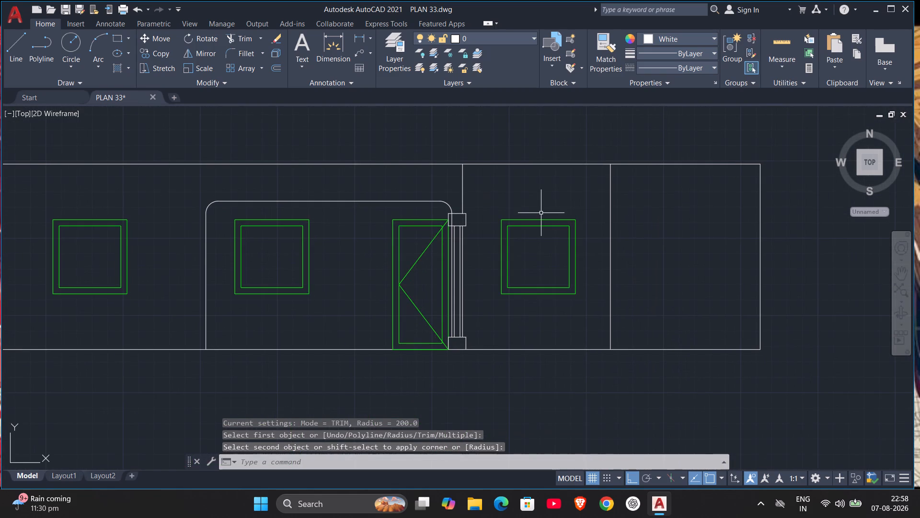
{"action": "key", "text": "Escape"}
Trim the piece of the filleted shaft edge that crosses the first floor column's capital.
{"action": "scroll", "coordinate": [541, 213], "scroll_direction": "up", "scroll_amount": 1}
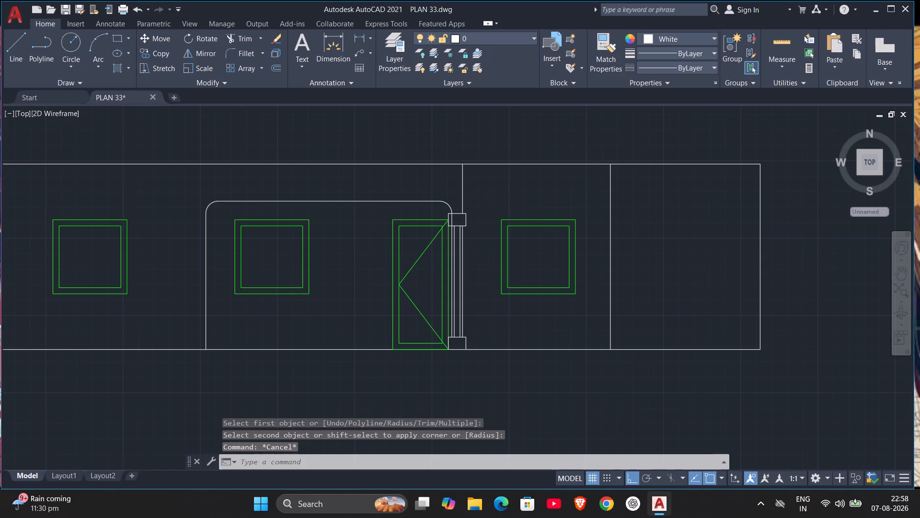
{"action": "type", "text": "TR"}
{"action": "key", "text": "Return"}
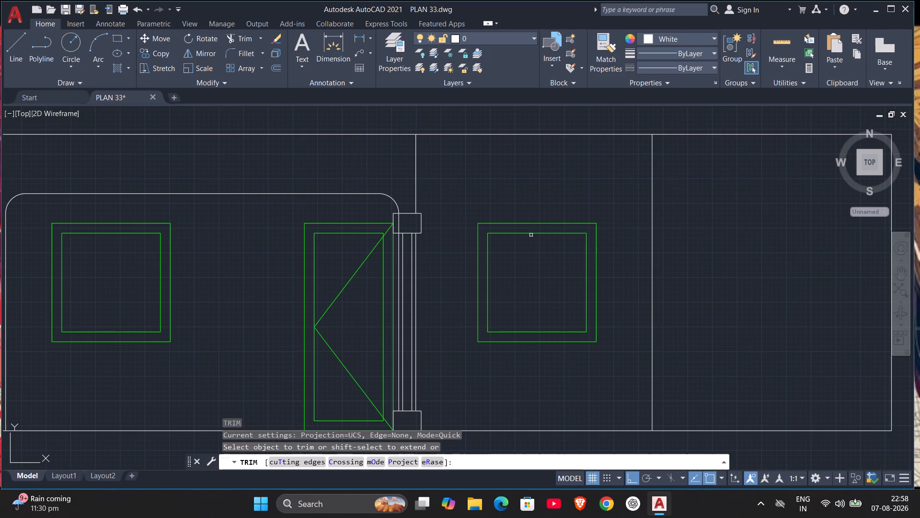
{"action": "left_click", "coordinate": [399, 225]}
{"action": "scroll", "coordinate": [469, 206], "scroll_direction": "down", "scroll_amount": 2}
{"action": "key", "text": "Escape"}
Move the whole first floor elevation, with Ortho off, from its lower-left corner onto the ground floor elevation's top-left corner.
{"action": "scroll", "coordinate": [511, 194], "scroll_direction": "down", "scroll_amount": 1}
{"action": "middle_click_drag", "start_coordinate": [515, 198], "coordinate": [554, 186]}
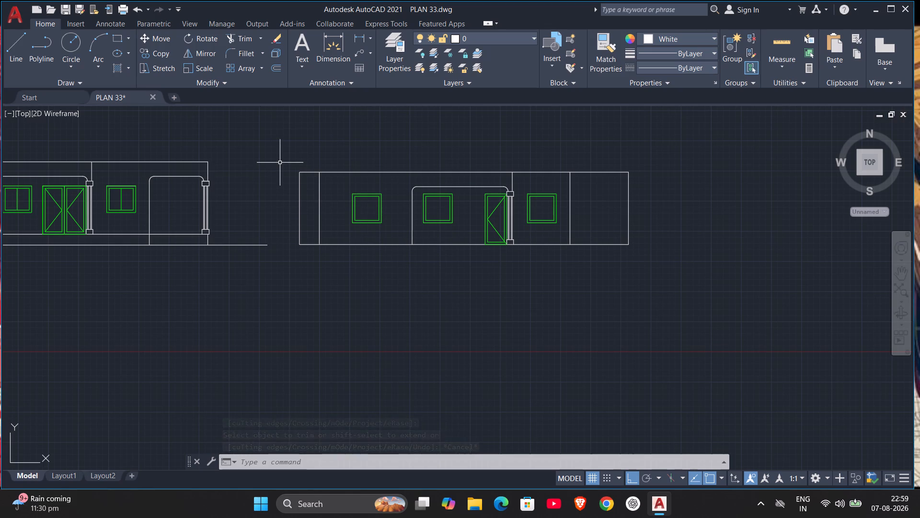
{"action": "scroll", "coordinate": [285, 163], "scroll_direction": "down", "scroll_amount": 2}
{"action": "middle_click_drag", "start_coordinate": [291, 171], "coordinate": [374, 264]}
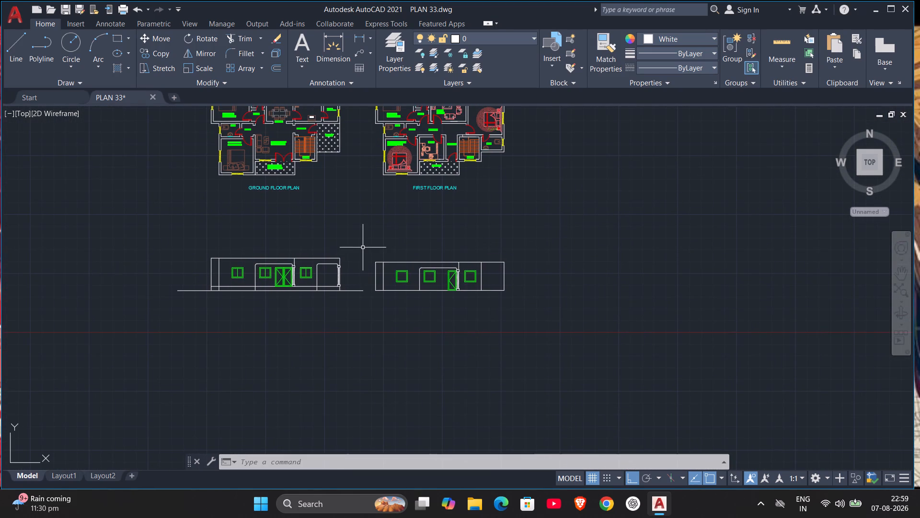
{"action": "left_click", "coordinate": [365, 244]}
{"action": "left_click", "coordinate": [533, 307]}
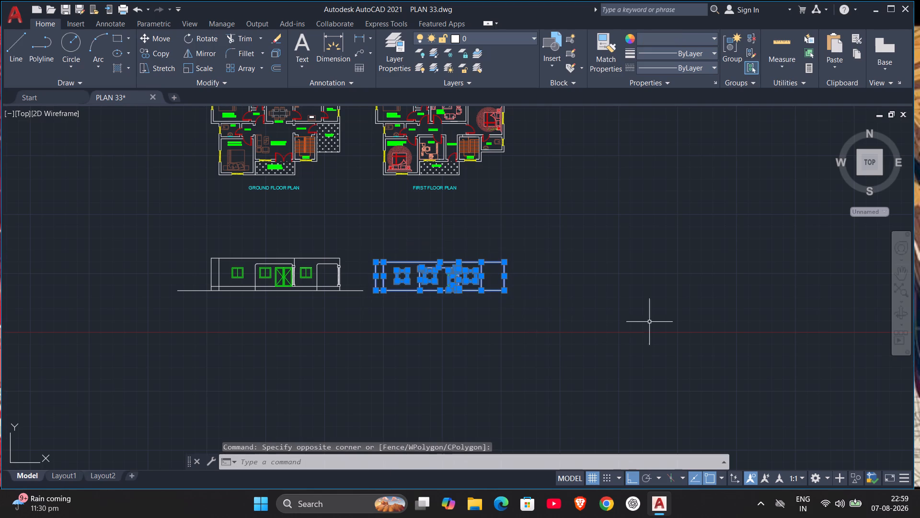
{"action": "key", "text": "m"}
{"action": "key", "text": "Return"}
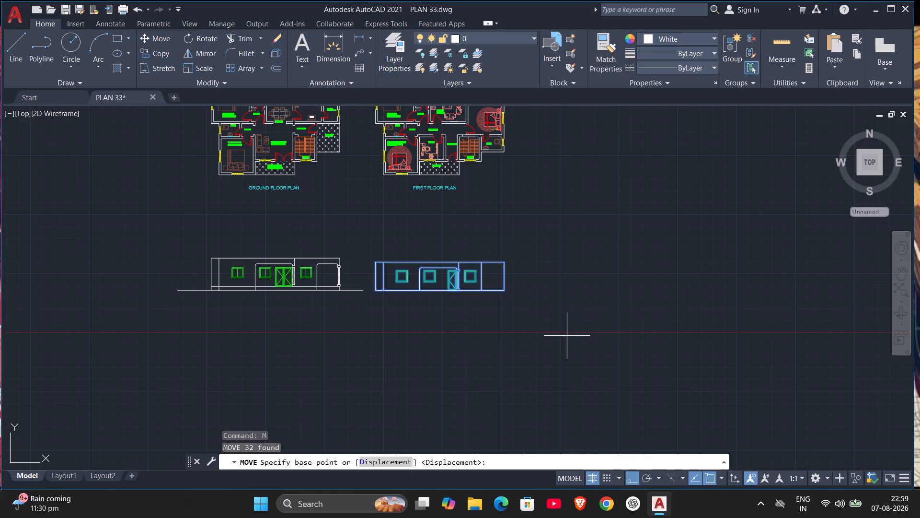
{"action": "key", "text": "F8"}
{"action": "scroll", "coordinate": [401, 301], "scroll_direction": "up", "scroll_amount": 3}
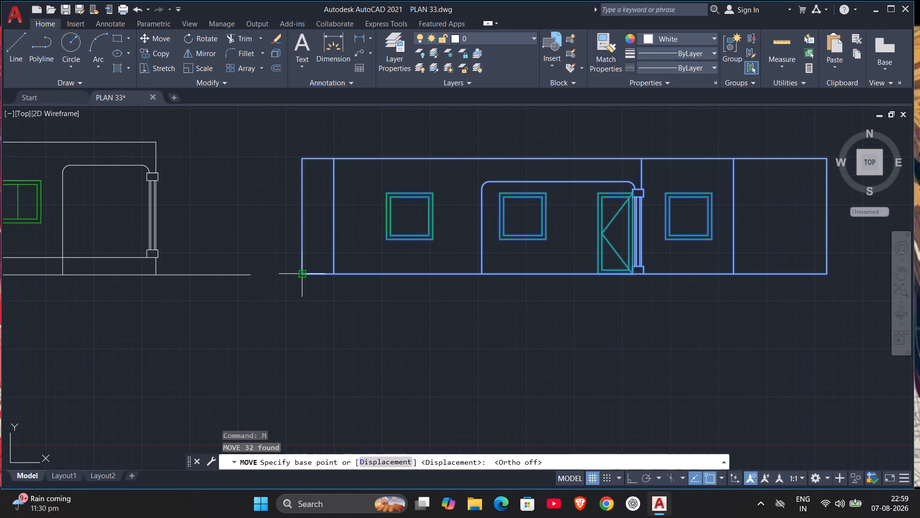
{"action": "left_click", "coordinate": [302, 272]}
{"action": "scroll", "coordinate": [247, 233], "scroll_direction": "down", "scroll_amount": 2}
{"action": "middle_click_drag", "start_coordinate": [249, 233], "coordinate": [532, 322]}
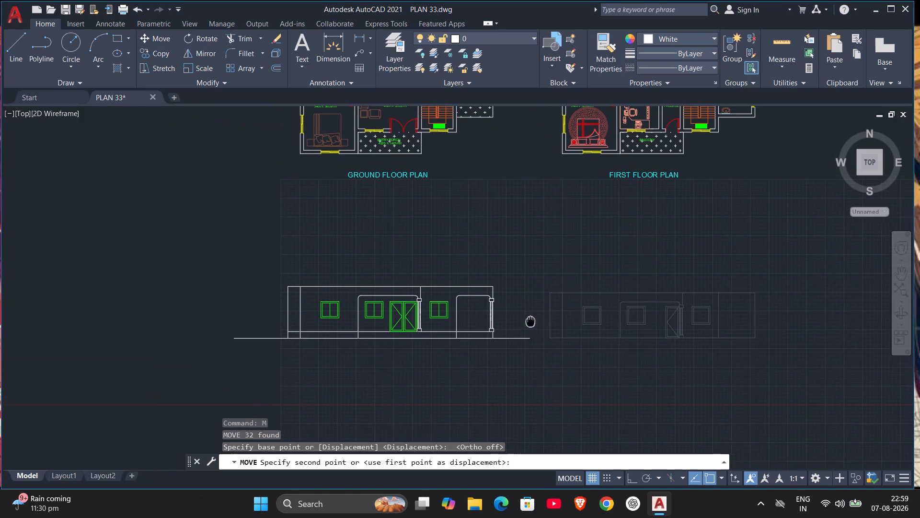
{"action": "middle_click_drag", "start_coordinate": [532, 322], "coordinate": [533, 322]}
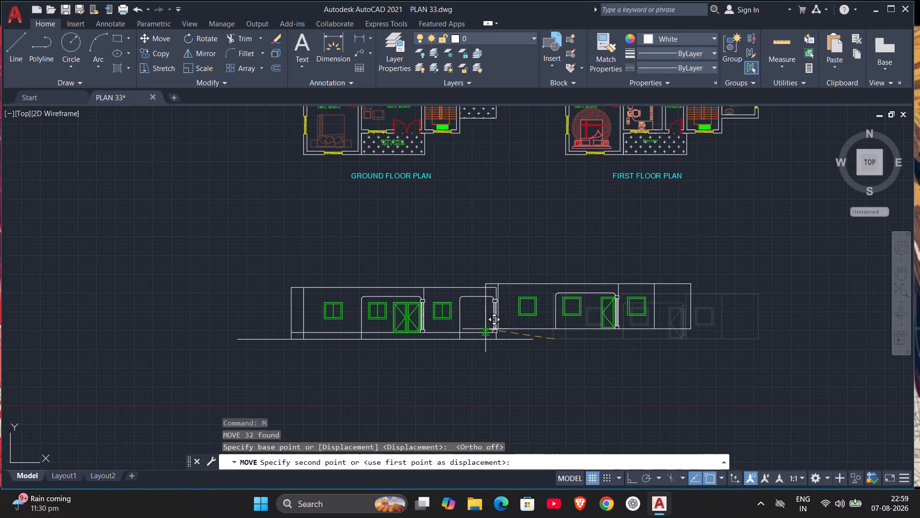
{"action": "scroll", "coordinate": [365, 299], "scroll_direction": "up", "scroll_amount": 1}
{"action": "middle_click_drag", "start_coordinate": [365, 299], "coordinate": [482, 357]}
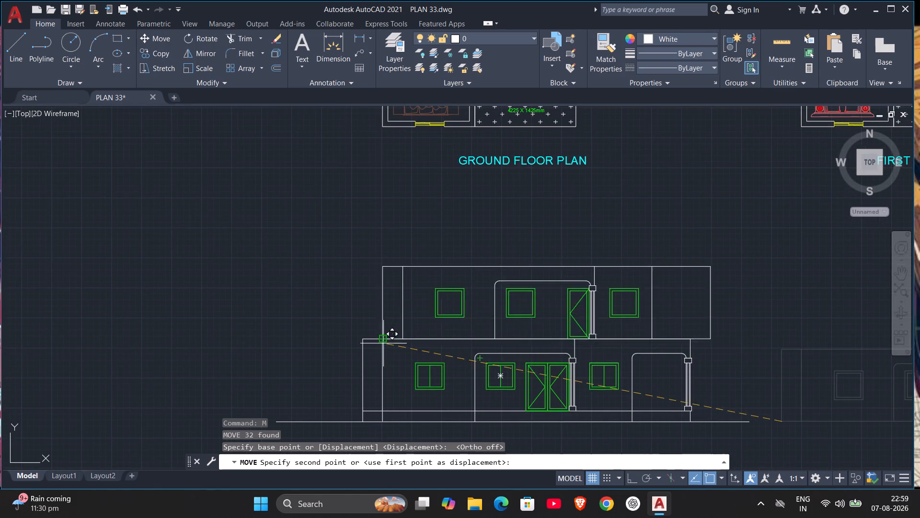
{"action": "scroll", "coordinate": [380, 341], "scroll_direction": "up", "scroll_amount": 2}
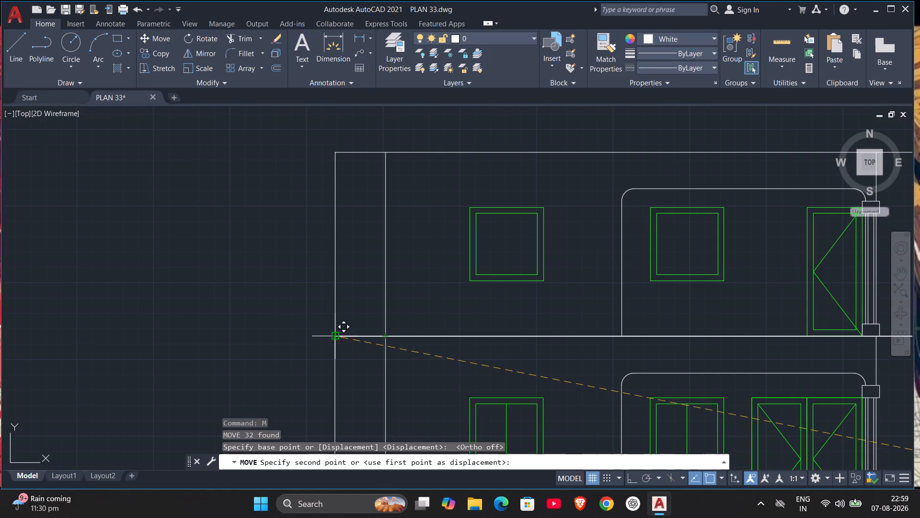
{"action": "left_click", "coordinate": [333, 337]}
Delete one of the overlapping horizontal lines where the ground floor and first floor elevations meet.
{"action": "scroll", "coordinate": [451, 283], "scroll_direction": "down", "scroll_amount": 1}
{"action": "scroll", "coordinate": [434, 308], "scroll_direction": "up", "scroll_amount": 4}
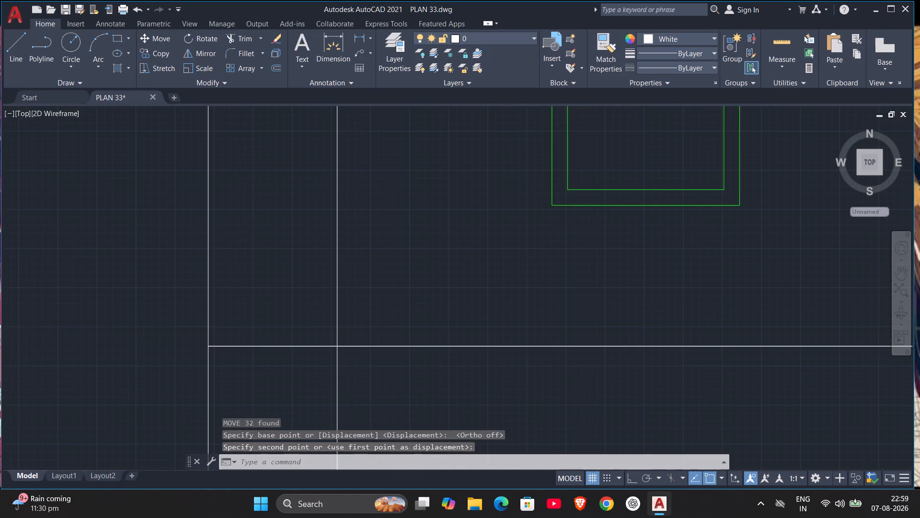
{"action": "scroll", "coordinate": [431, 307], "scroll_direction": "down", "scroll_amount": 5}
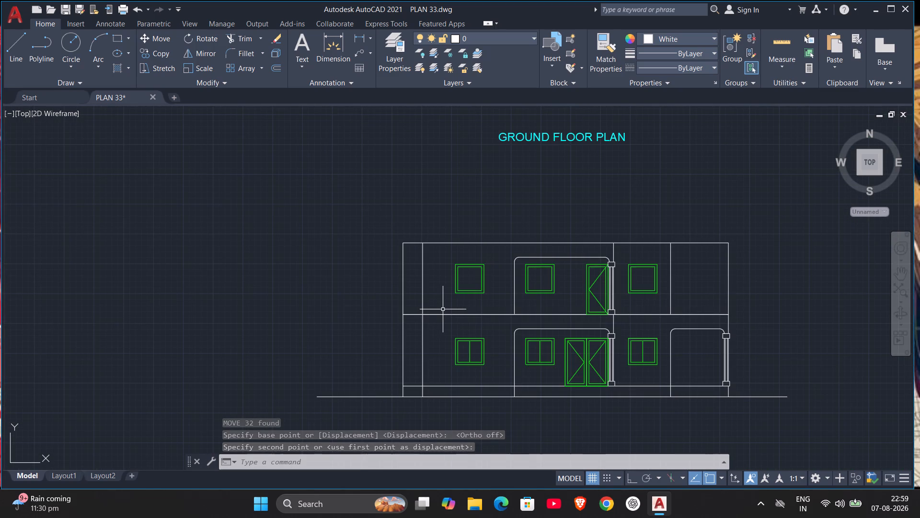
{"action": "scroll", "coordinate": [531, 339], "scroll_direction": "down", "scroll_amount": 1}
{"action": "scroll", "coordinate": [597, 345], "scroll_direction": "up", "scroll_amount": 2}
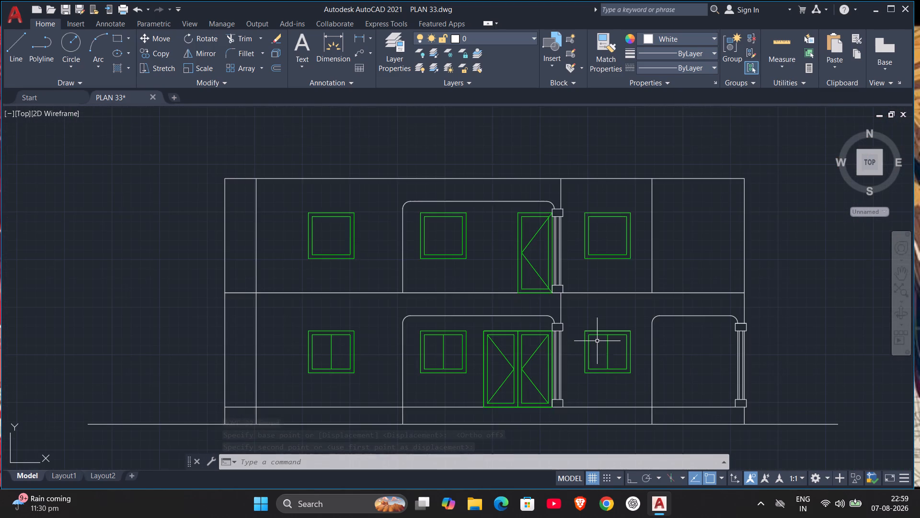
{"action": "middle_click_drag", "start_coordinate": [596, 339], "coordinate": [622, 301]}
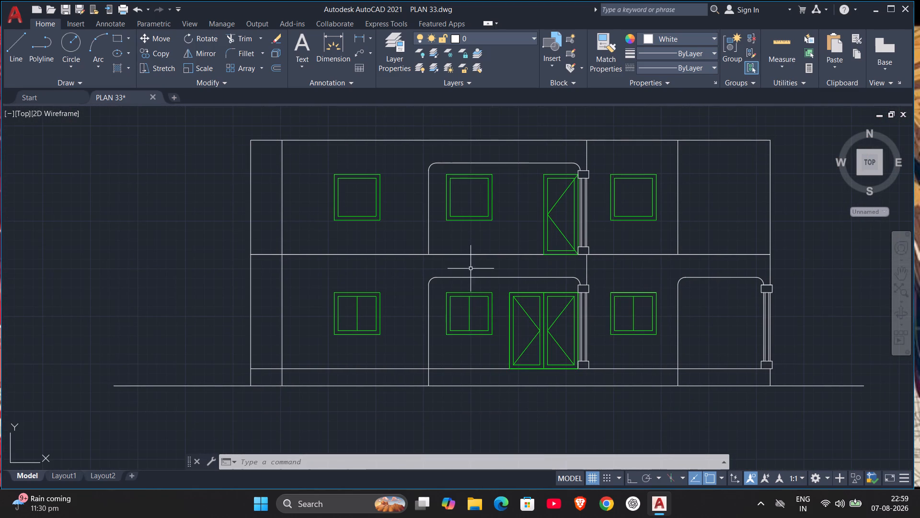
{"action": "scroll", "coordinate": [449, 265], "scroll_direction": "up", "scroll_amount": 1}
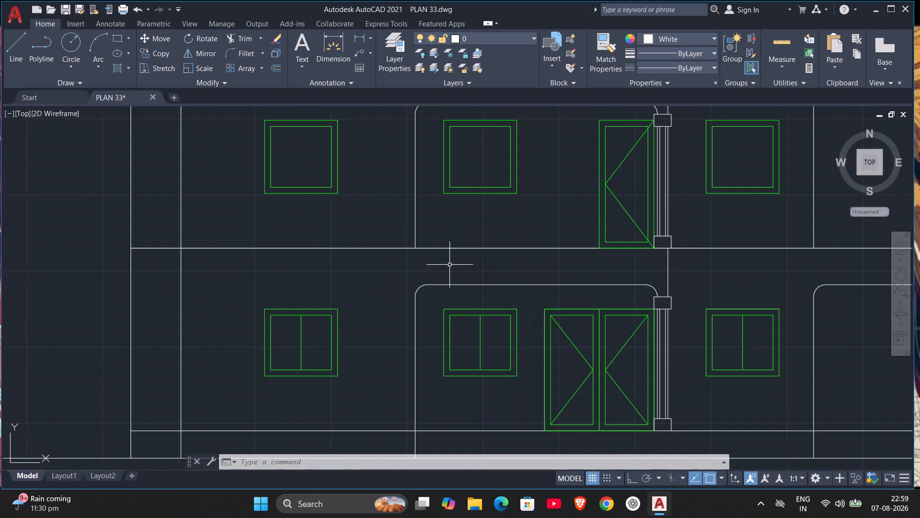
{"action": "middle_click_drag", "start_coordinate": [449, 265], "coordinate": [455, 265]}
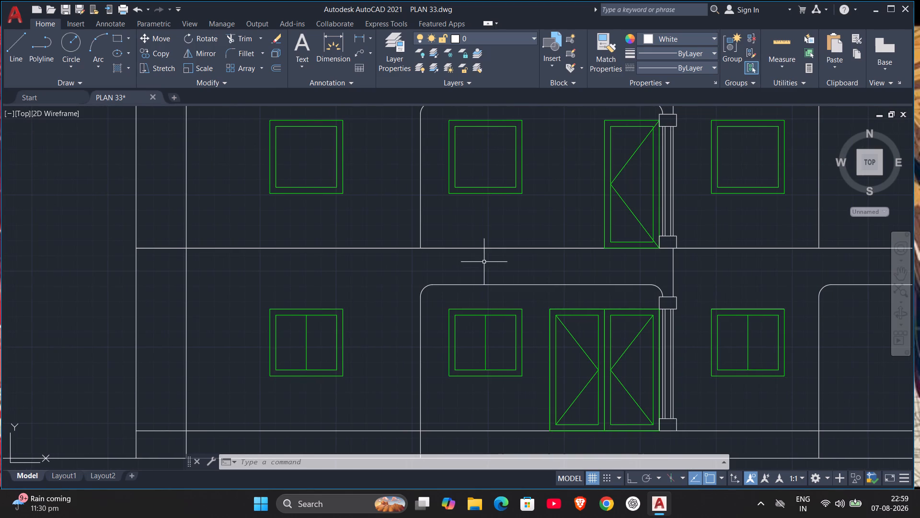
{"action": "scroll", "coordinate": [451, 250], "scroll_direction": "down", "scroll_amount": 1}
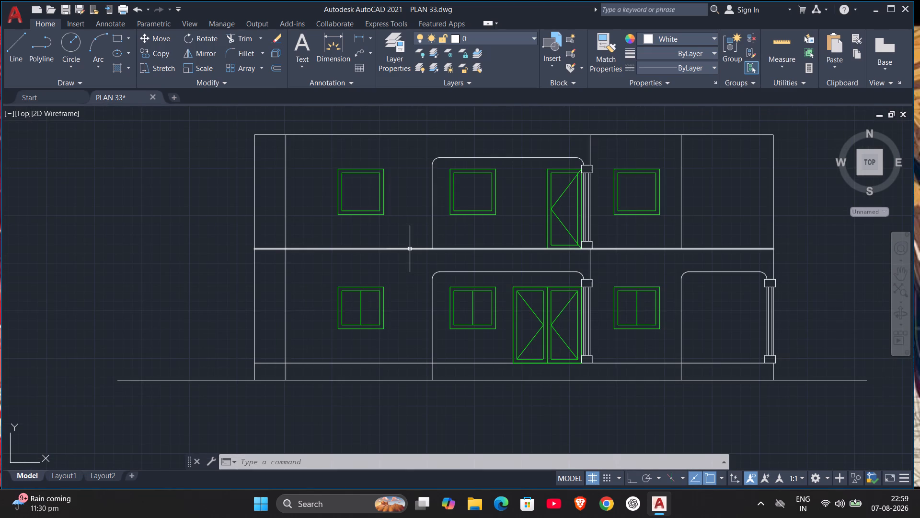
{"action": "left_click", "coordinate": [410, 248]}
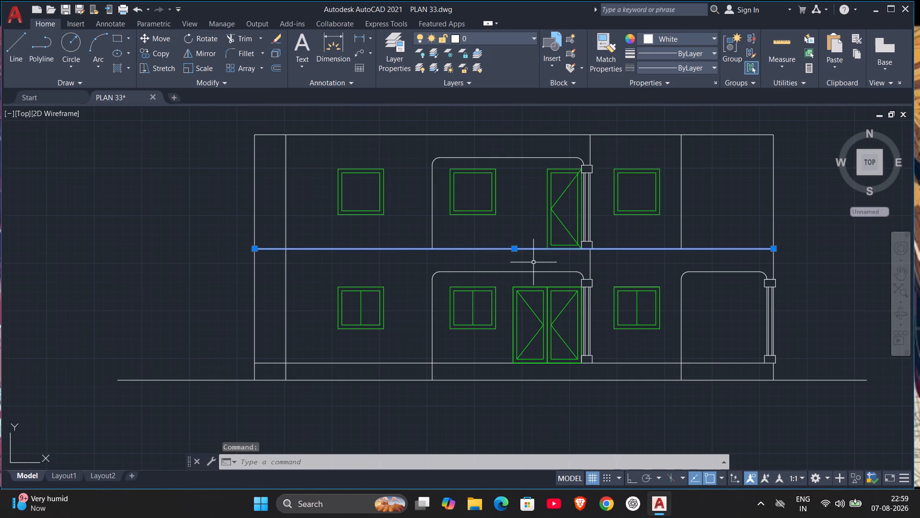
{"action": "key", "text": "Delete"}
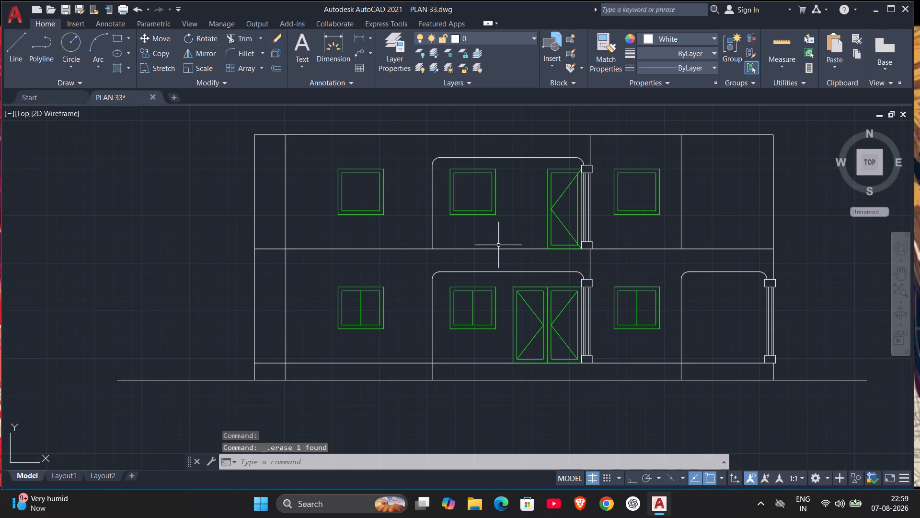
Trim the floor line between the far-left strip and the arched bay, and its end section above the far-right ground floor arch.
{"action": "type", "text": "TR"}
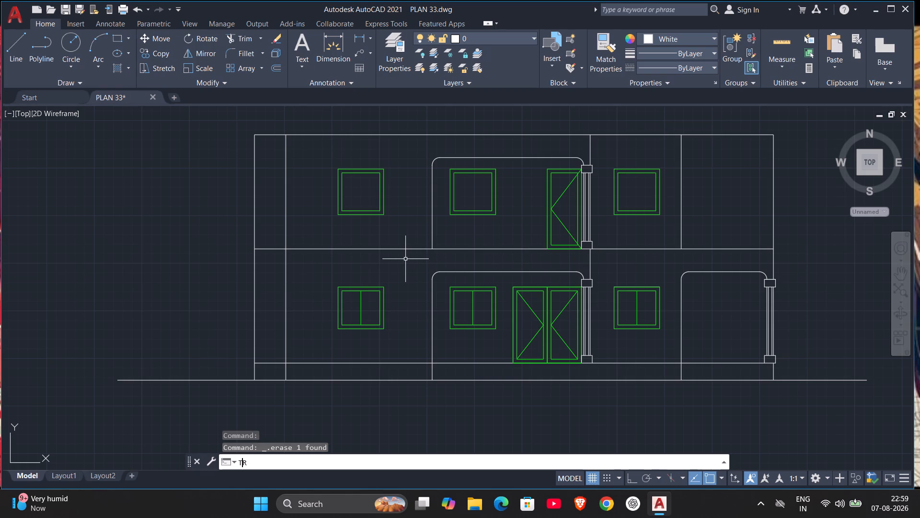
{"action": "key", "text": "Return"}
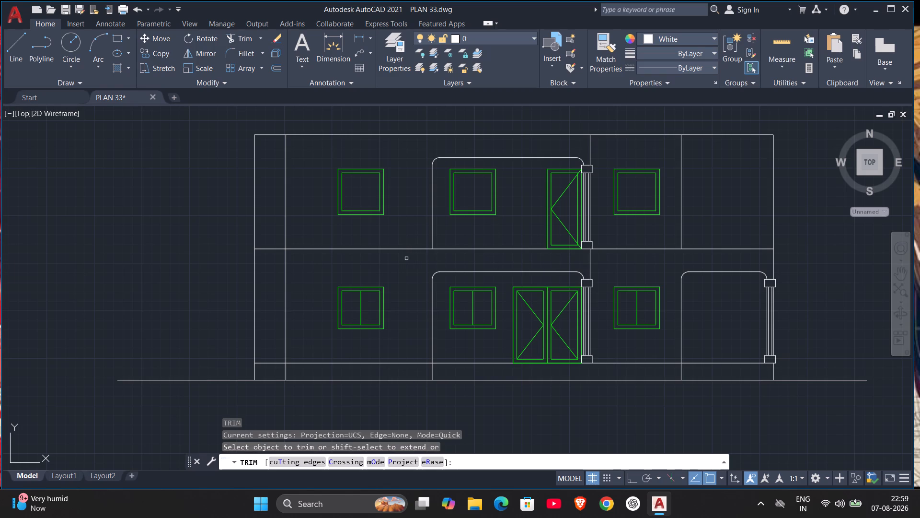
{"action": "left_click_drag", "start_coordinate": [390, 240], "coordinate": [393, 270]}
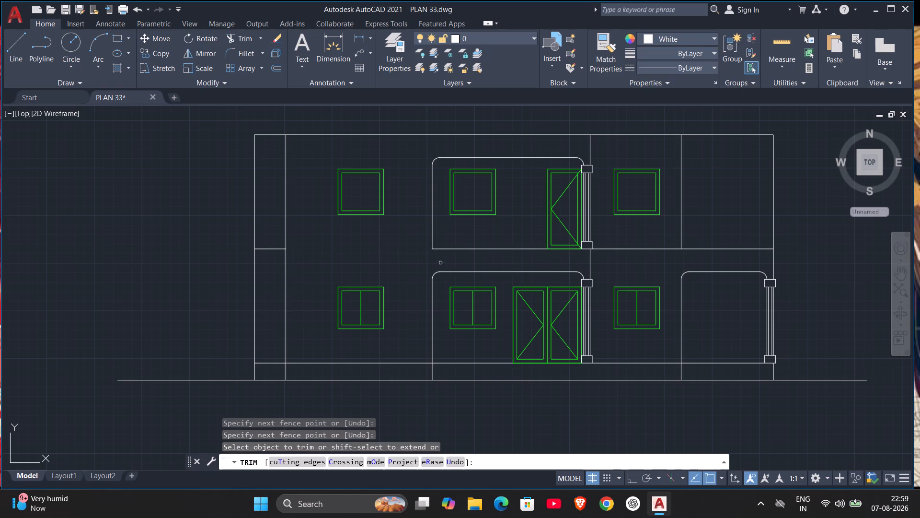
{"action": "middle_click_drag", "start_coordinate": [482, 267], "coordinate": [440, 270]}
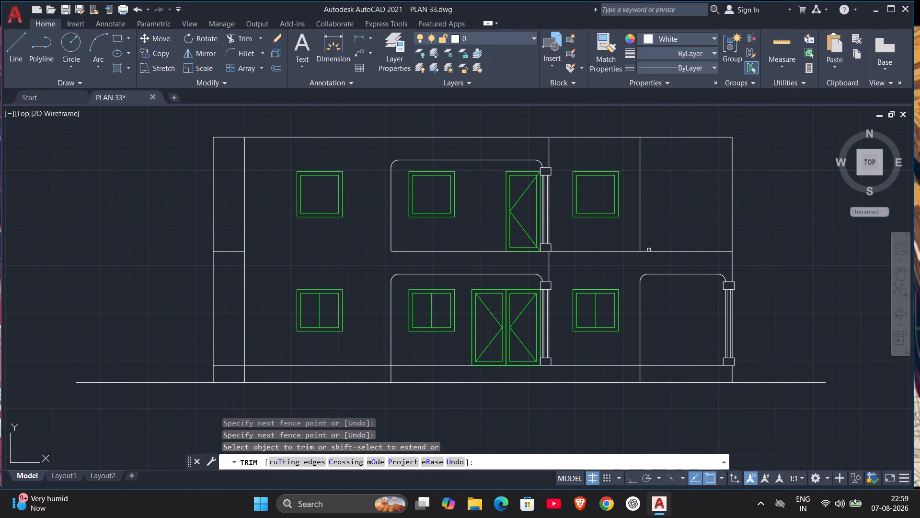
{"action": "left_click", "coordinate": [663, 251]}
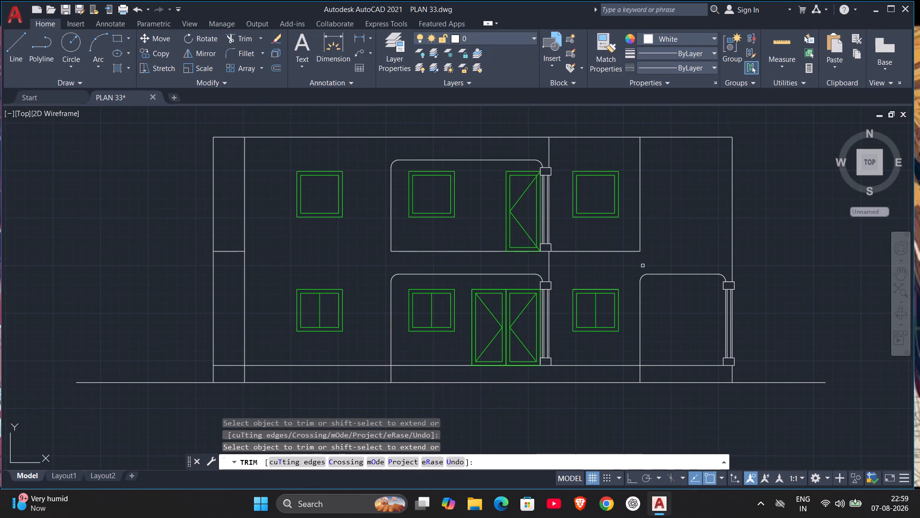
{"action": "key", "text": "Escape"}
Draw a vertical line from the trimmed floor line's right end down to the start of the far-right ground floor arch.
{"action": "key", "text": "l"}
{"action": "key", "text": "Return"}
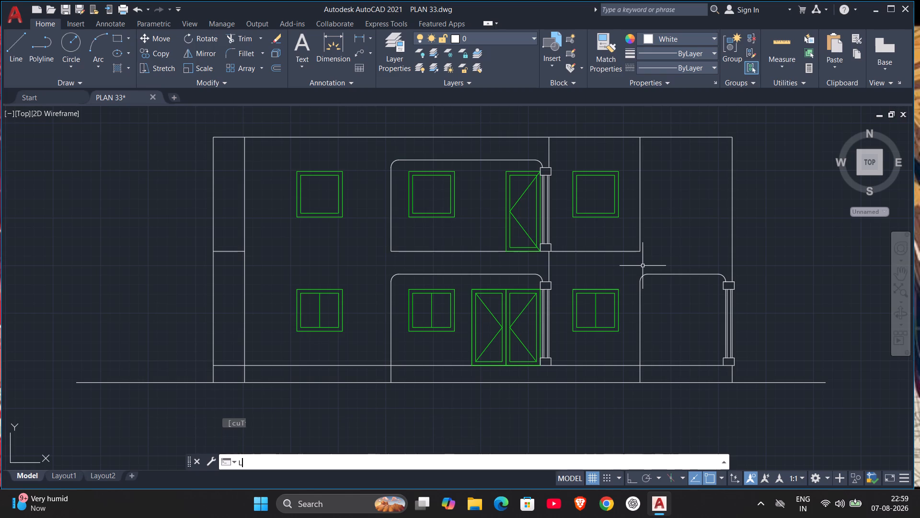
{"action": "left_click", "coordinate": [640, 249]}
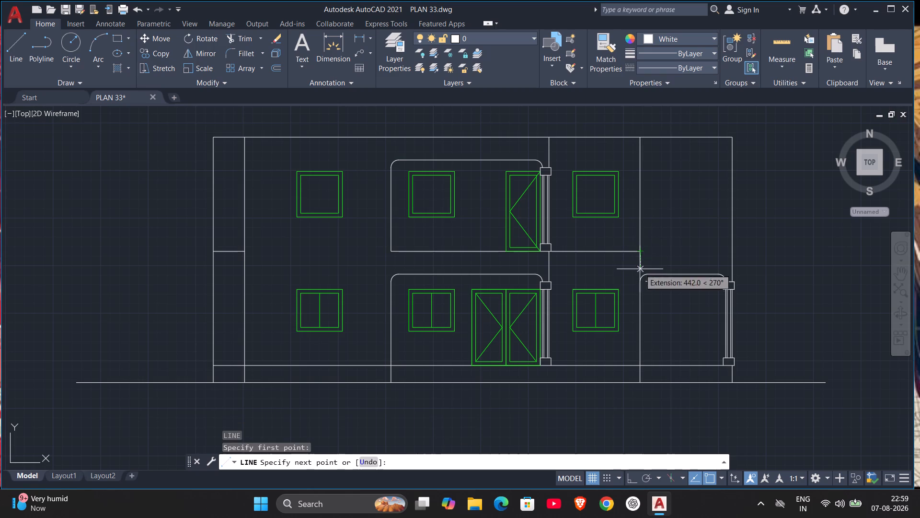
{"action": "left_click", "coordinate": [641, 284]}
{"action": "key", "text": "Escape"}
Trim the remaining floor line pieces between the first floor column and the vertical line beyond it, and inside the far-left strip.
{"action": "scroll", "coordinate": [663, 248], "scroll_direction": "down", "scroll_amount": 2}
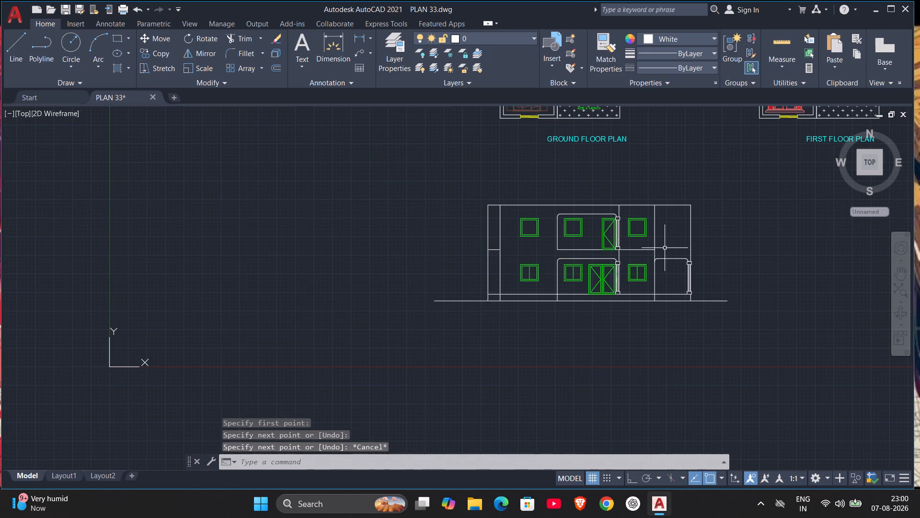
{"action": "scroll", "coordinate": [666, 249], "scroll_direction": "down", "scroll_amount": 1}
{"action": "middle_click", "coordinate": [666, 249]}
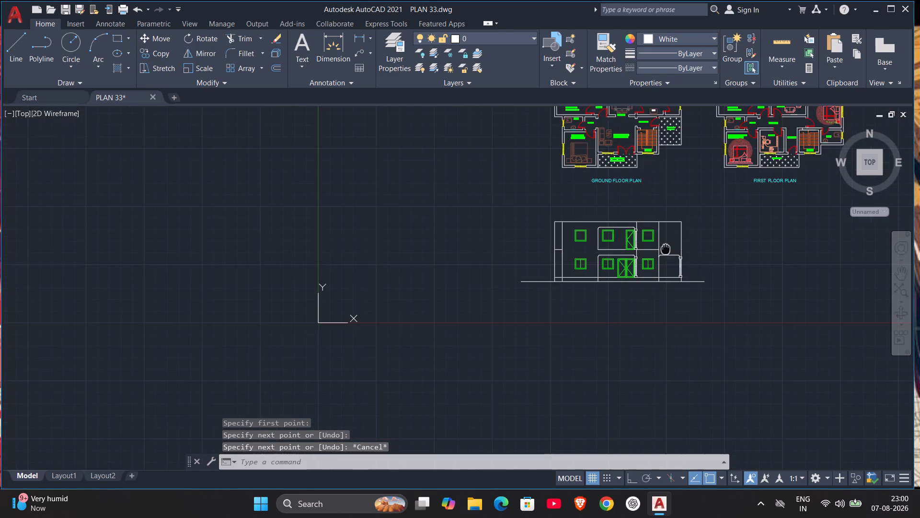
{"action": "scroll", "coordinate": [666, 249], "scroll_direction": "up", "scroll_amount": 2}
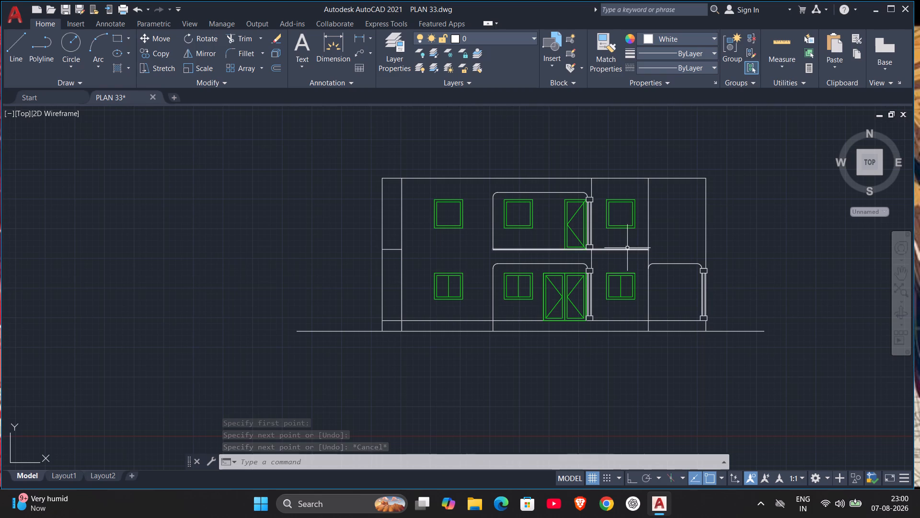
{"action": "type", "text": "TR"}
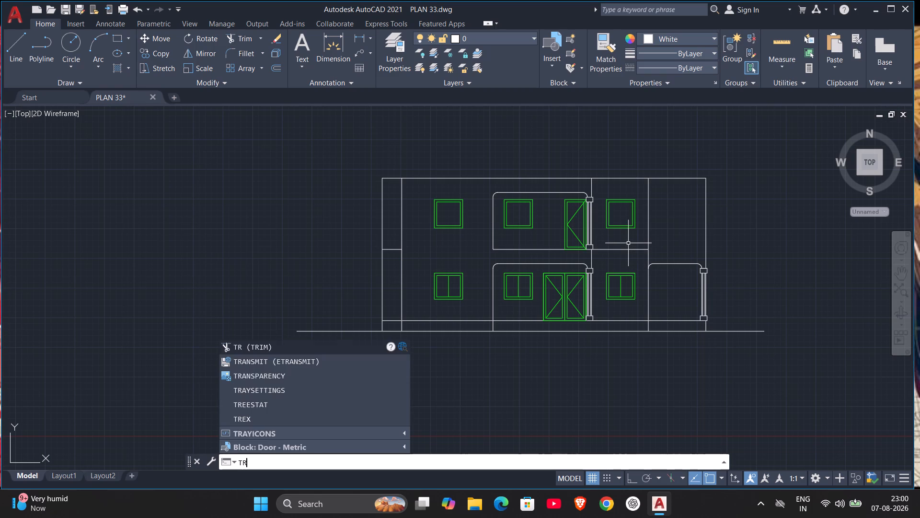
{"action": "key", "text": "Return"}
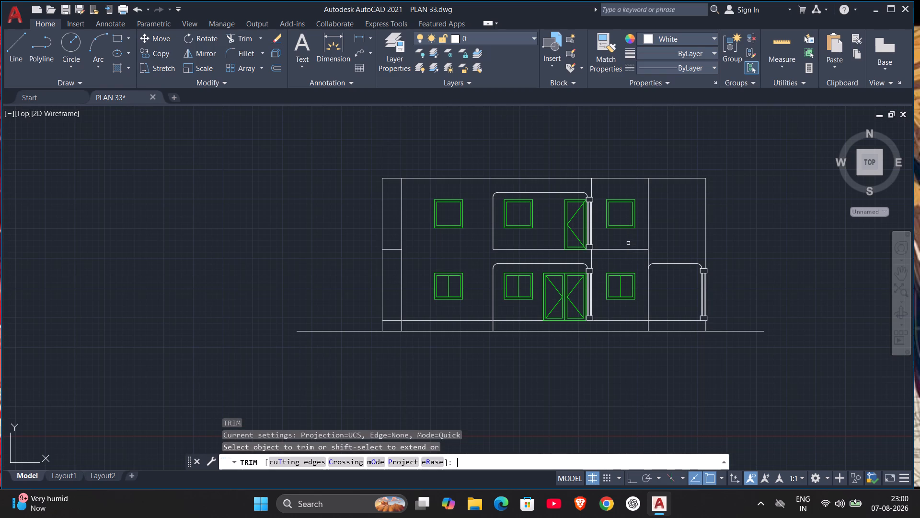
{"action": "left_click_drag", "start_coordinate": [632, 238], "coordinate": [626, 255]}
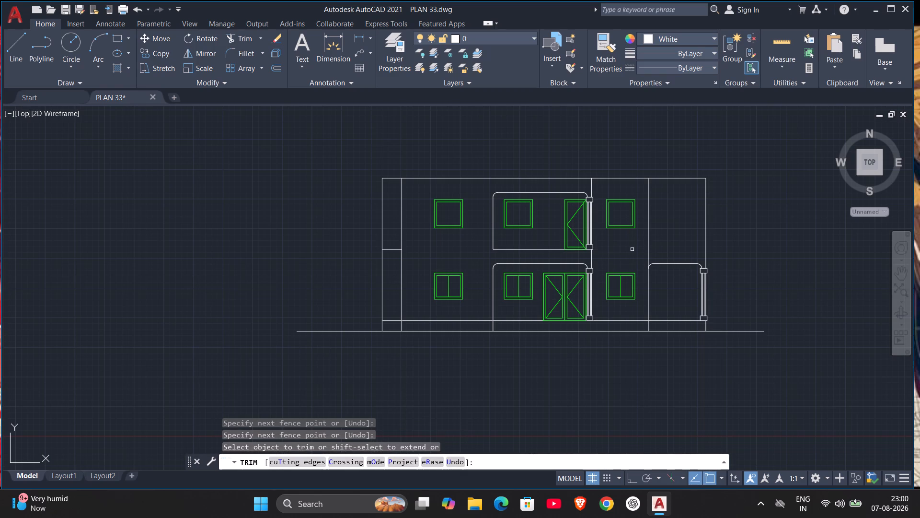
{"action": "middle_click_drag", "start_coordinate": [544, 269], "coordinate": [694, 265]}
{"action": "left_click_drag", "start_coordinate": [540, 235], "coordinate": [541, 241]}
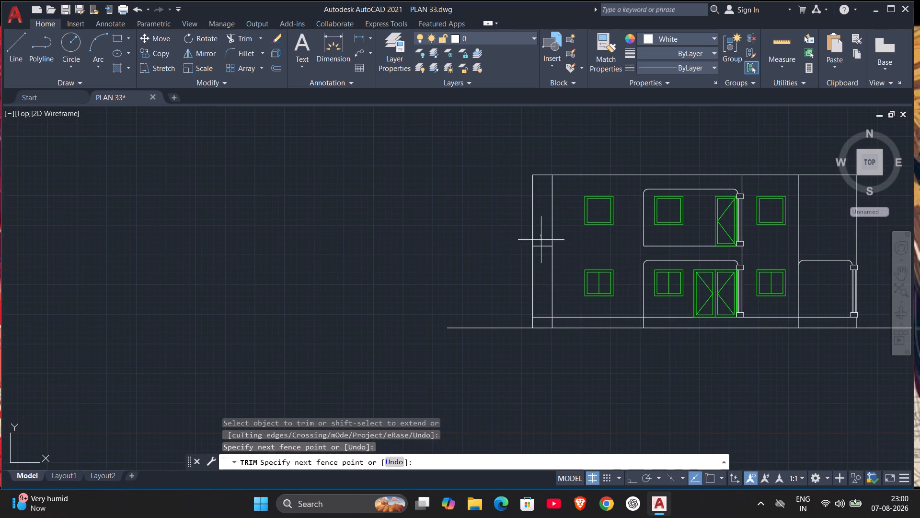
{"action": "left_click_drag", "start_coordinate": [541, 241], "coordinate": [541, 263]}
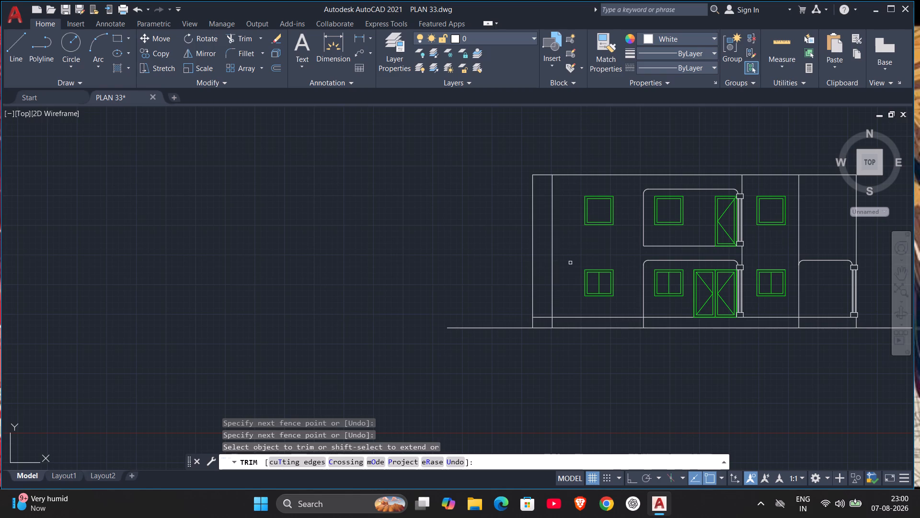
{"action": "scroll", "coordinate": [576, 267], "scroll_direction": "down", "scroll_amount": 1}
{"action": "middle_click_drag", "start_coordinate": [612, 289], "coordinate": [513, 291]}
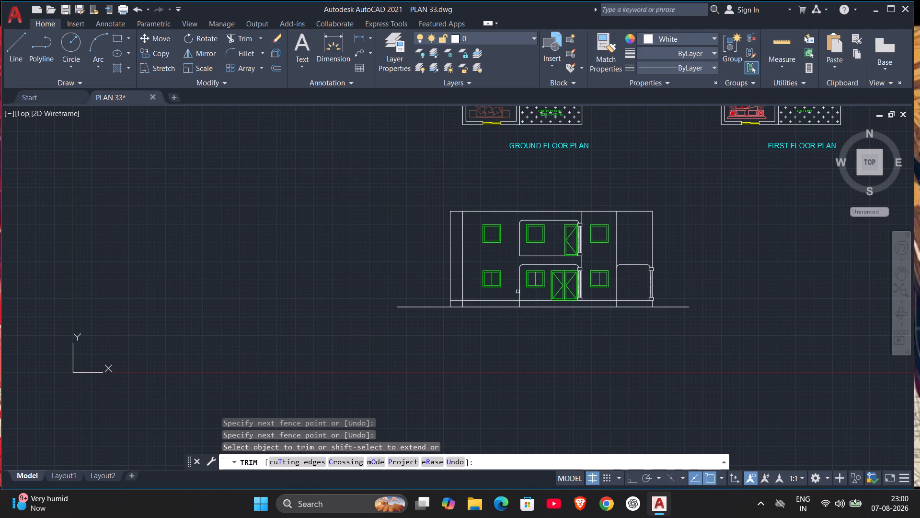
{"action": "middle_click_drag", "start_coordinate": [550, 218], "coordinate": [540, 260]}
{"action": "scroll", "coordinate": [550, 218], "scroll_direction": "down", "scroll_amount": 1}
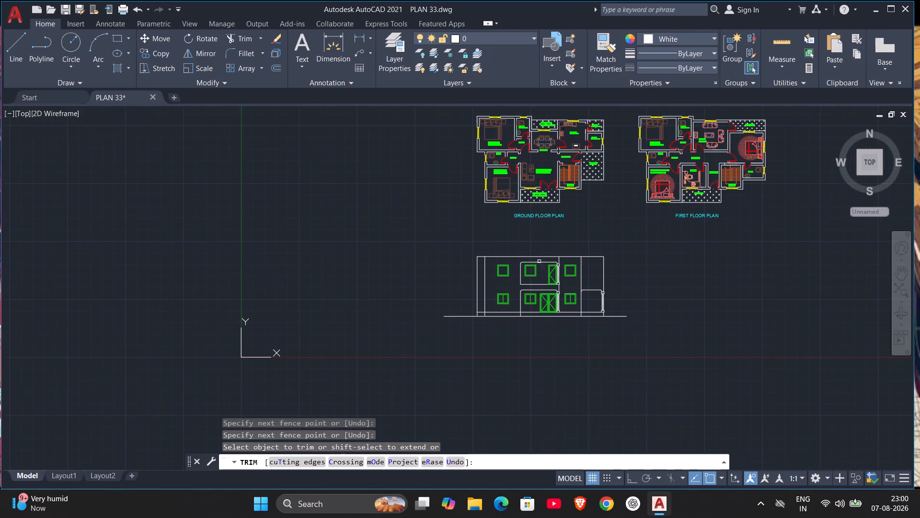
{"action": "key", "text": "Escape"}
Move the whole combined elevation straight down, farther from the ground floor plan, using the ground line's left end as base point.
{"action": "left_click_drag", "start_coordinate": [424, 228], "coordinate": [474, 282]}
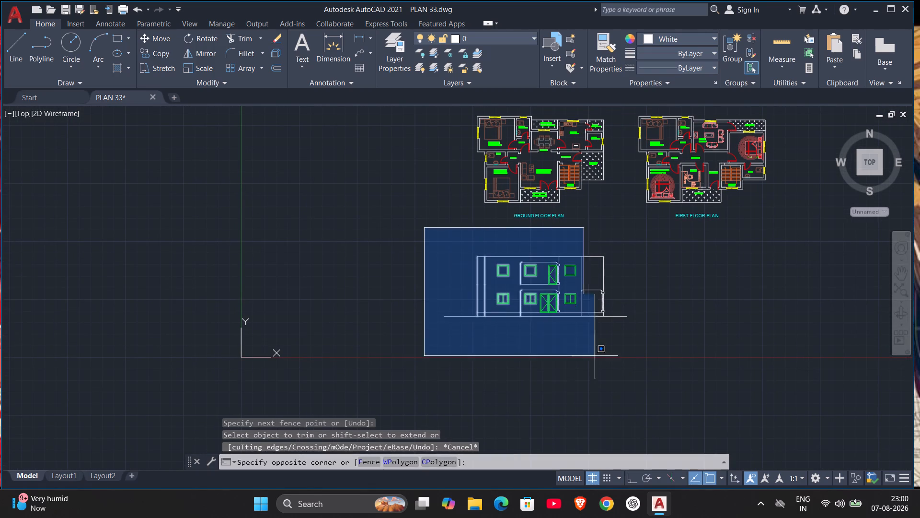
{"action": "left_click", "coordinate": [789, 457]}
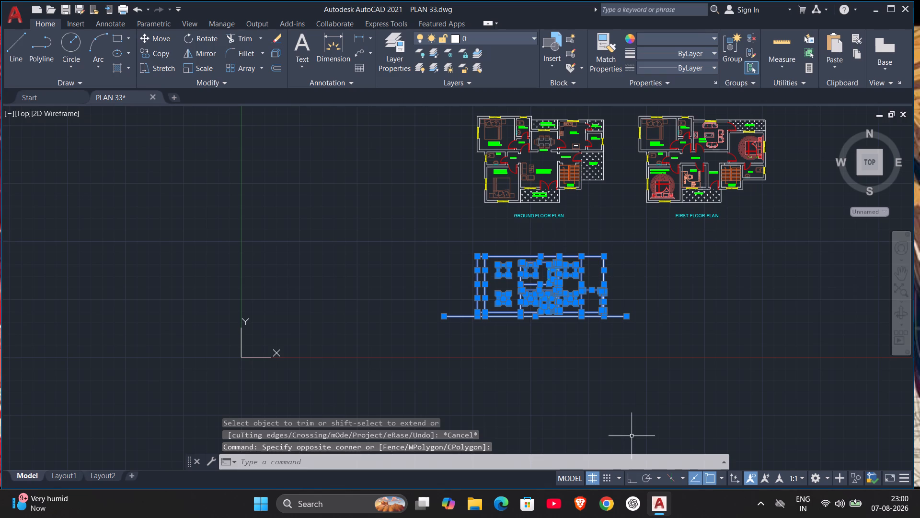
{"action": "key", "text": "m"}
{"action": "key", "text": "Return"}
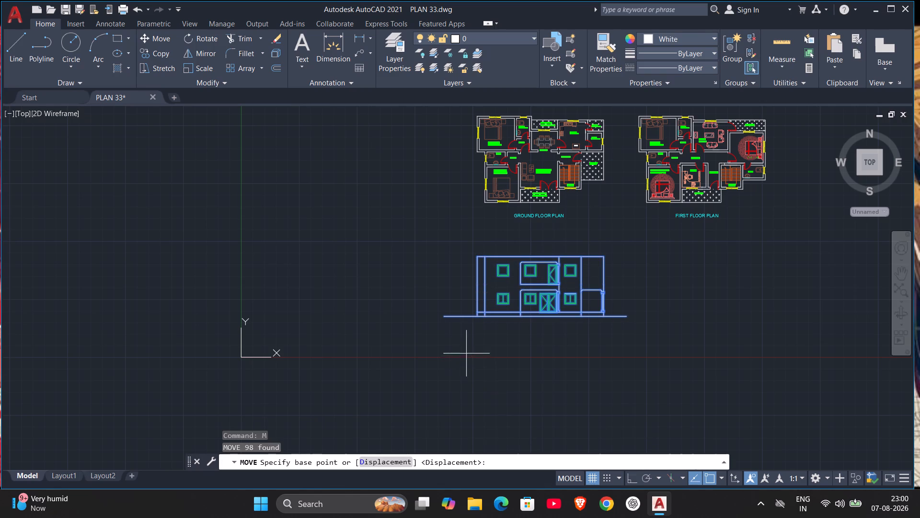
{"action": "left_click", "coordinate": [442, 318]}
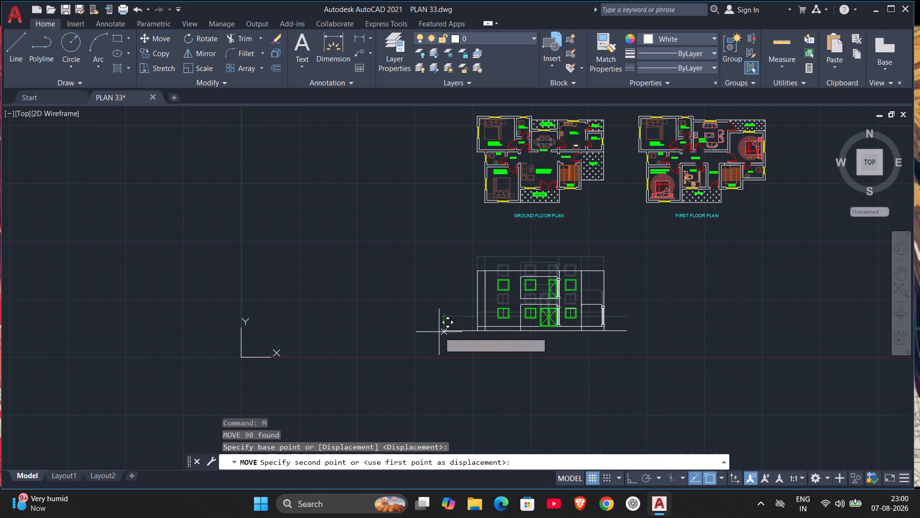
{"action": "left_click", "coordinate": [439, 348]}
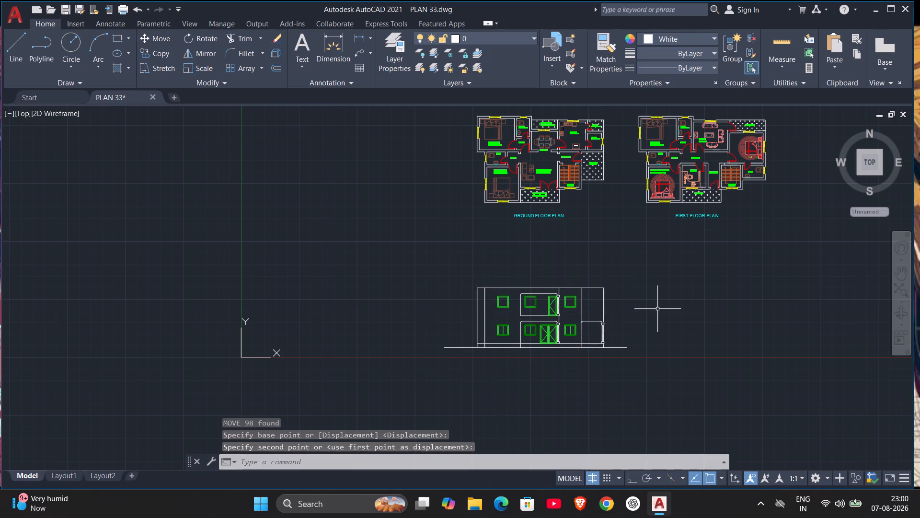
{"action": "key", "text": "Escape"}
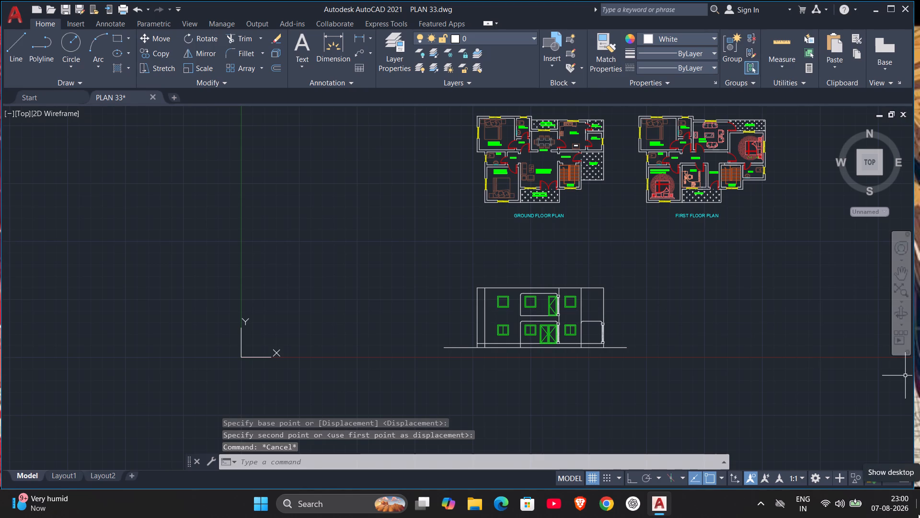
Offset the first floor's top line upward by 150, and offset the resulting line upward by another 150.
{"action": "scroll", "coordinate": [897, 499], "scroll_direction": "up", "scroll_amount": 2}
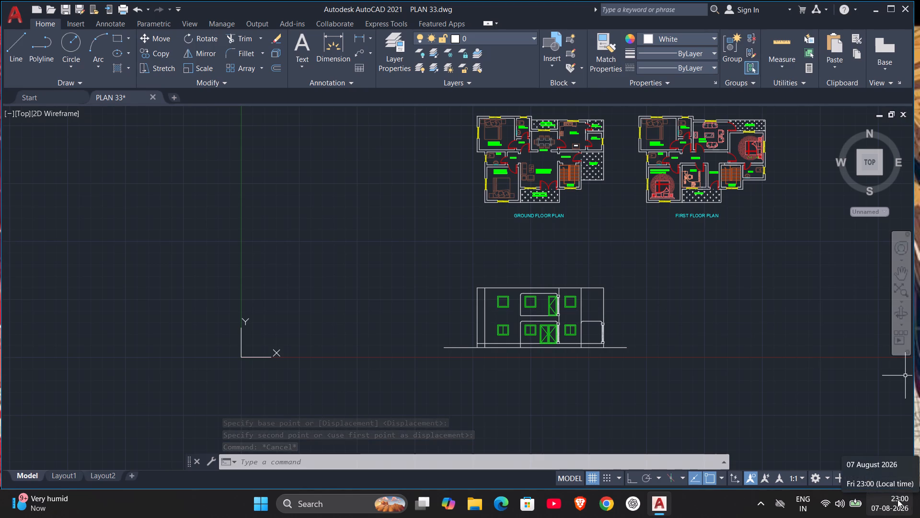
{"action": "scroll", "coordinate": [897, 499], "scroll_direction": "up", "scroll_amount": 2}
{"action": "scroll", "coordinate": [821, 487], "scroll_direction": "down", "scroll_amount": 1}
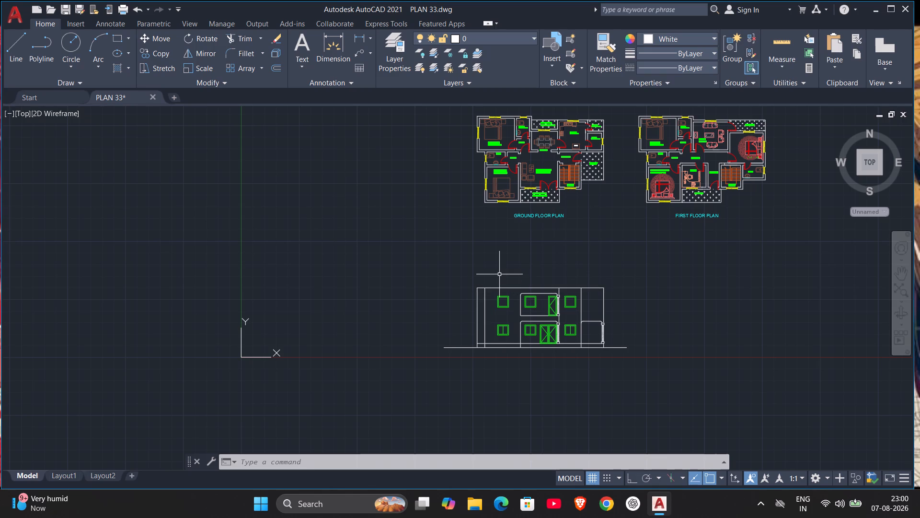
{"action": "scroll", "coordinate": [523, 273], "scroll_direction": "up", "scroll_amount": 2}
{"action": "key", "text": "Escape"}
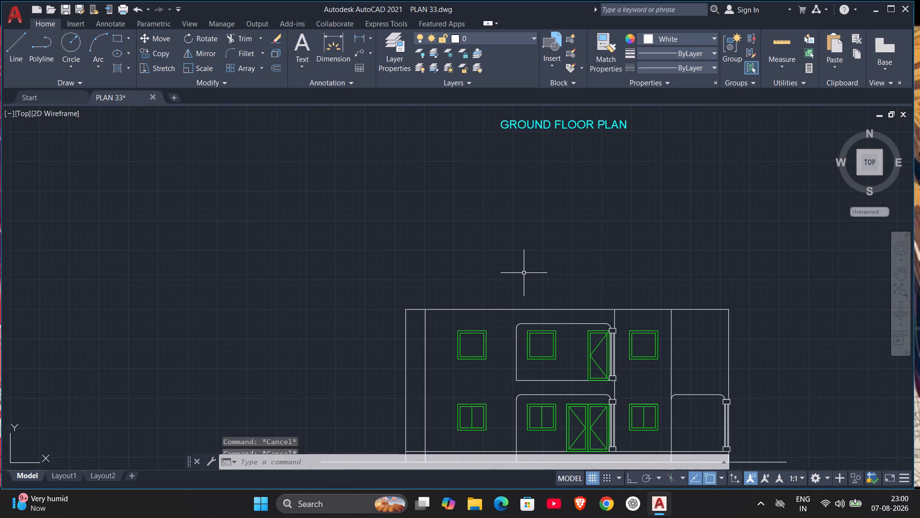
{"action": "key", "text": "o"}
{"action": "key", "text": "Return"}
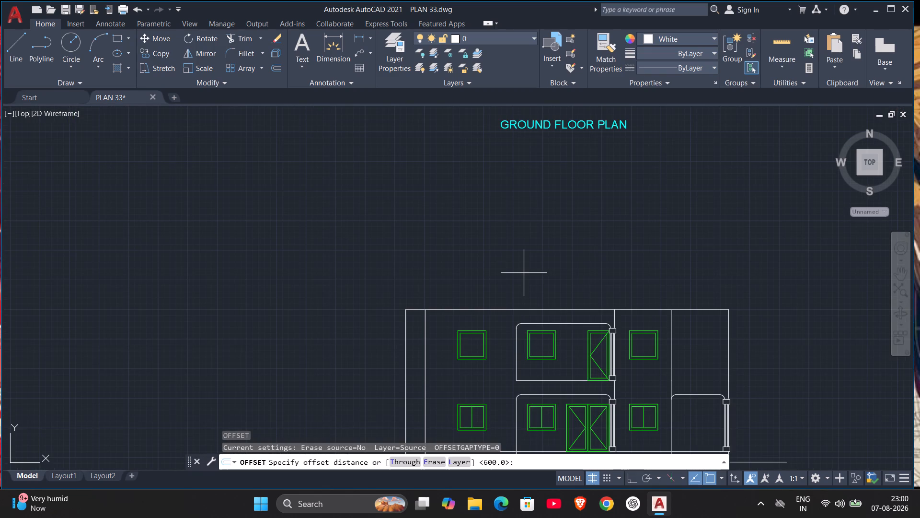
{"action": "type", "text": "150"}
{"action": "key", "text": "Return"}
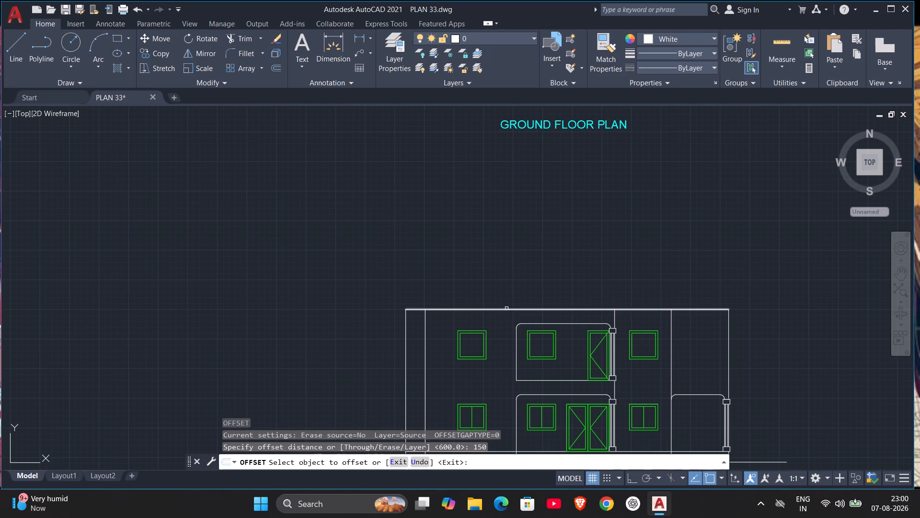
{"action": "left_click", "coordinate": [500, 309]}
{"action": "left_click", "coordinate": [499, 294]}
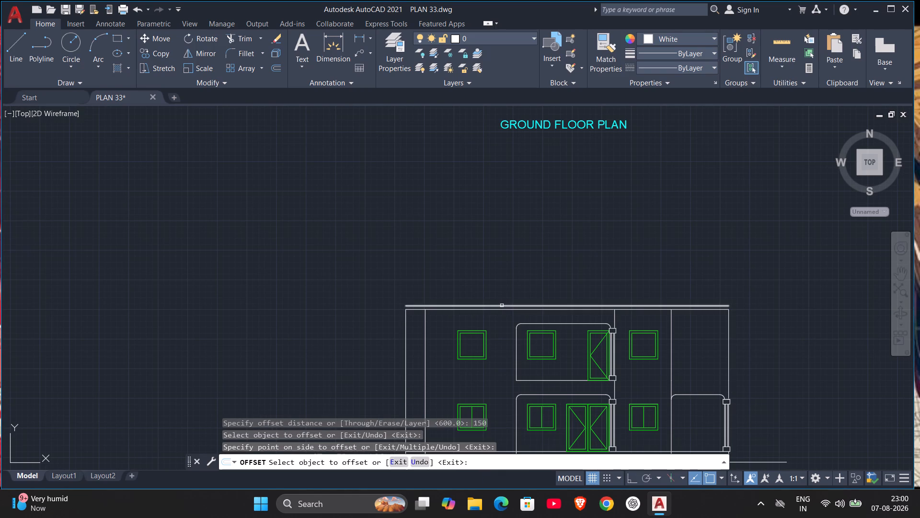
{"action": "left_click", "coordinate": [502, 306]}
{"action": "left_click", "coordinate": [506, 287]}
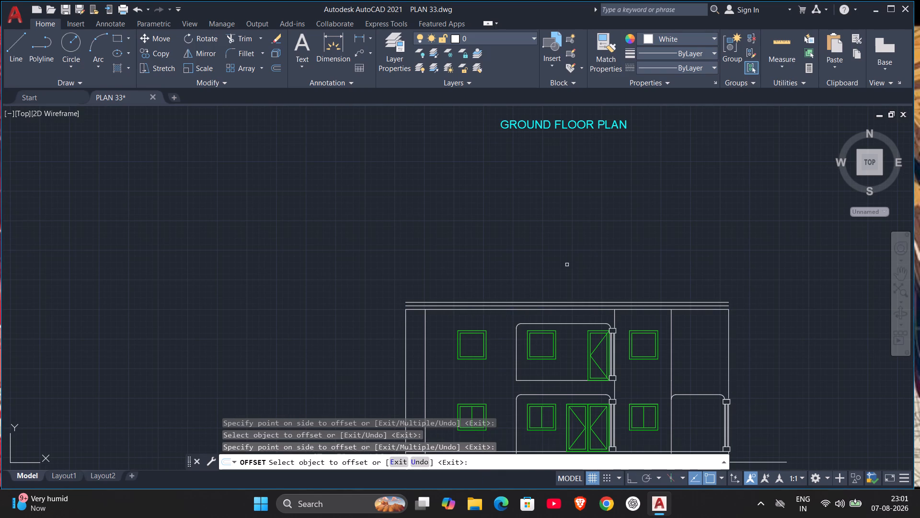
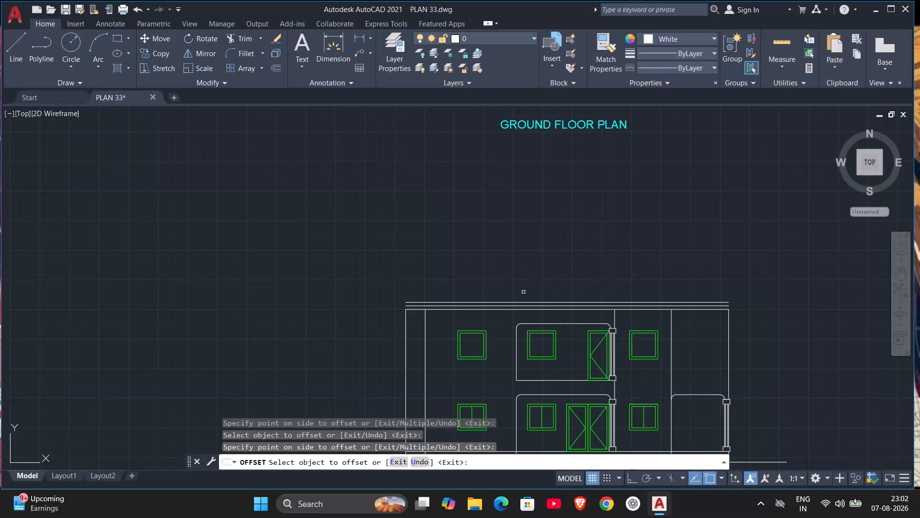
Draw a vertical line upward from each upper wall corner of the elevation, the left one about 1884 units tall.
{"action": "key", "text": "Escape"}
{"action": "key", "text": "l"}
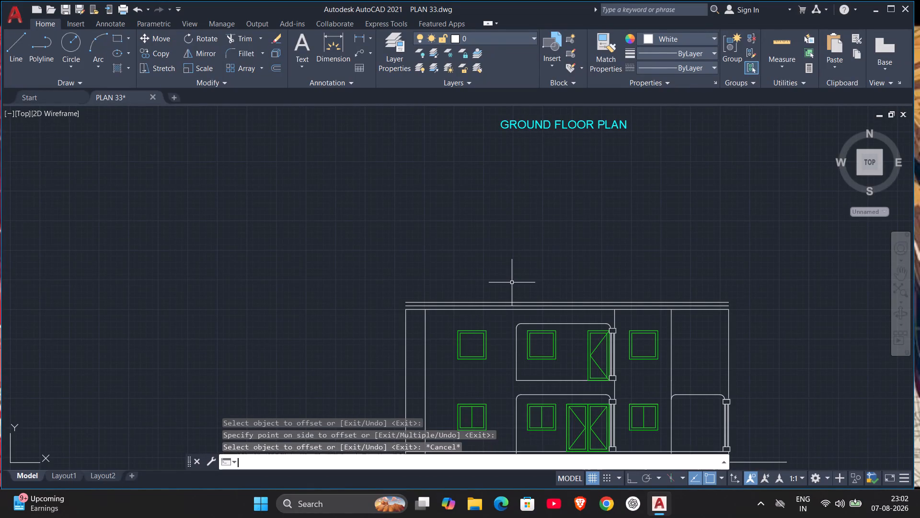
{"action": "key", "text": "Return"}
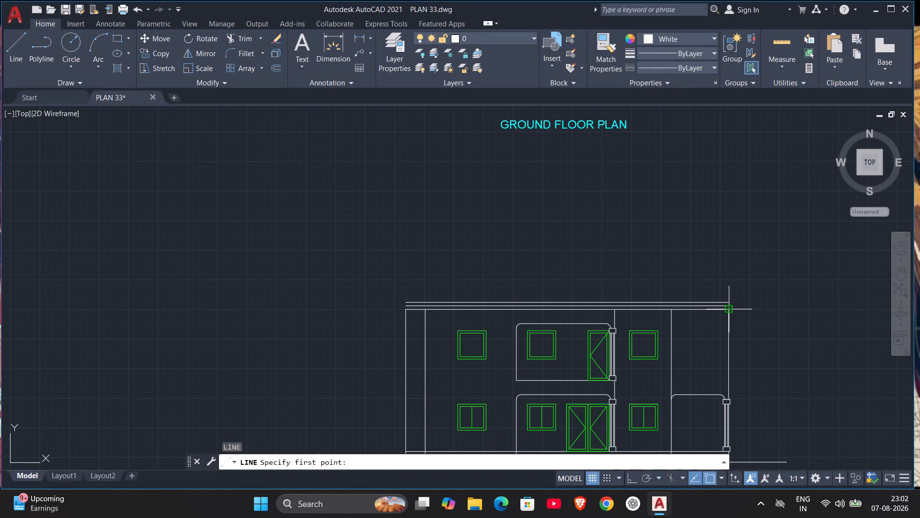
{"action": "left_click", "coordinate": [732, 310]}
{"action": "left_click", "coordinate": [724, 266]}
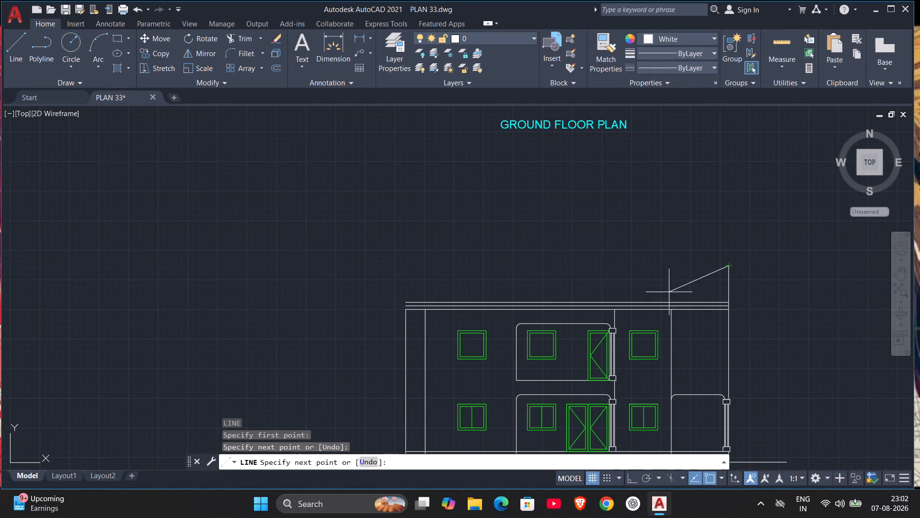
{"action": "key", "text": "Escape"}
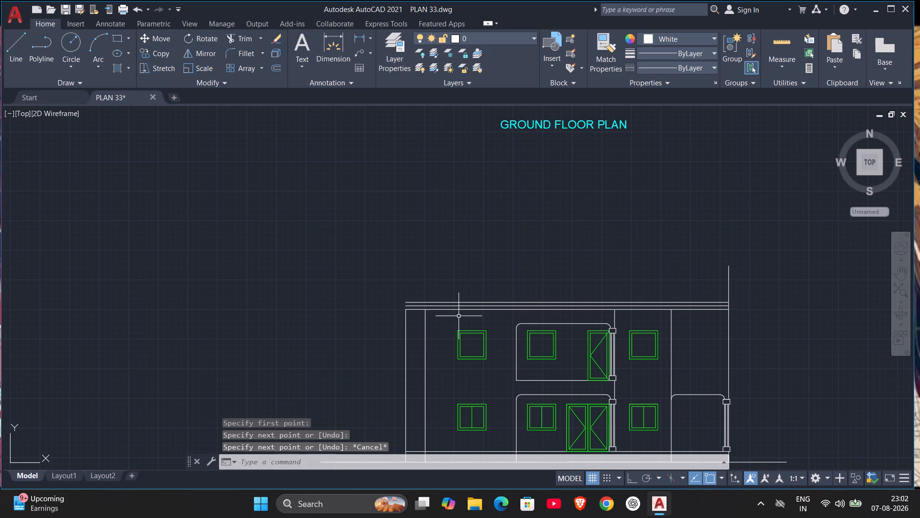
{"action": "key", "text": "space"}
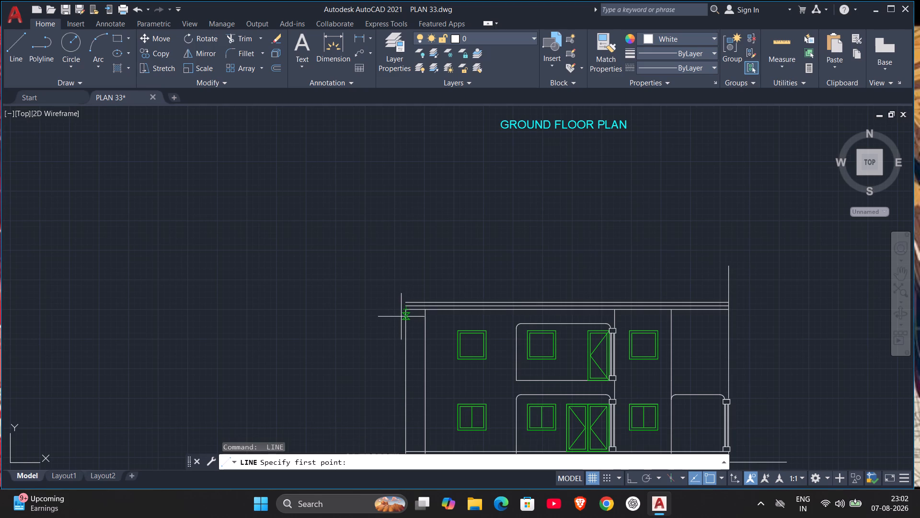
{"action": "left_click", "coordinate": [405, 311]}
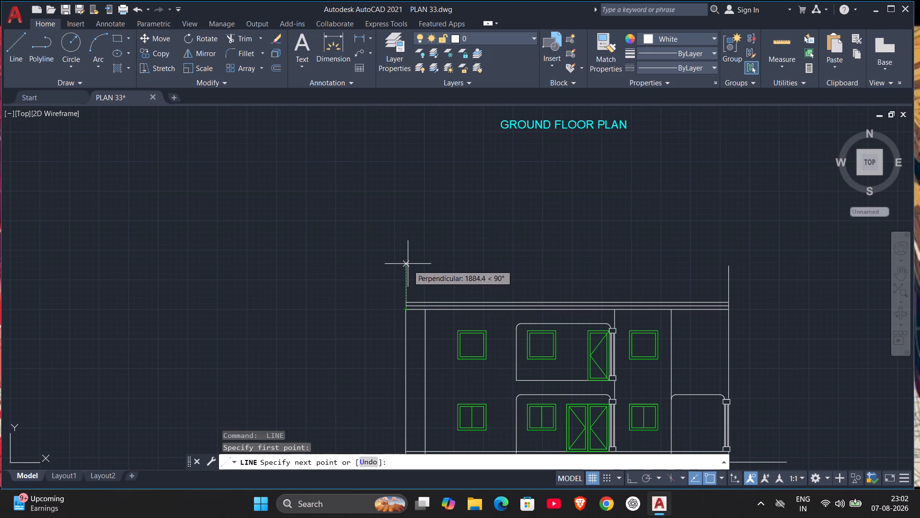
{"action": "left_click", "coordinate": [408, 263]}
{"action": "key", "text": "Escape"}
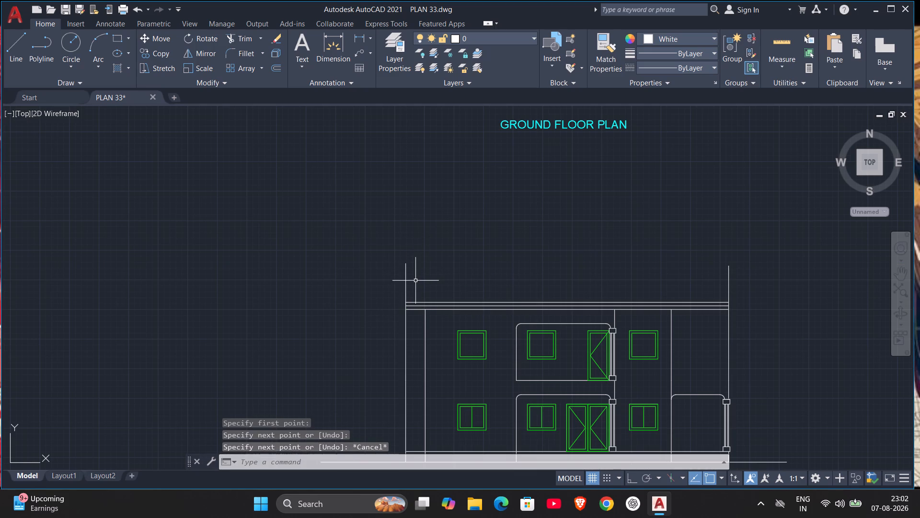
Offset the left vertical line above the roof outward twice, spacing the copies 250 apart.
{"action": "scroll", "coordinate": [415, 281], "scroll_direction": "up", "scroll_amount": 1}
{"action": "key", "text": "o"}
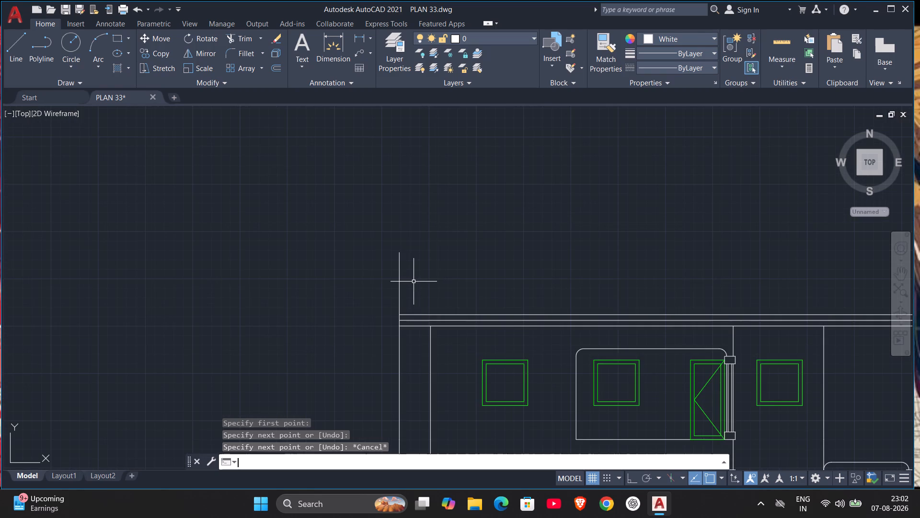
{"action": "key", "text": "Return"}
{"action": "type", "text": "250"}
{"action": "key", "text": "Return"}
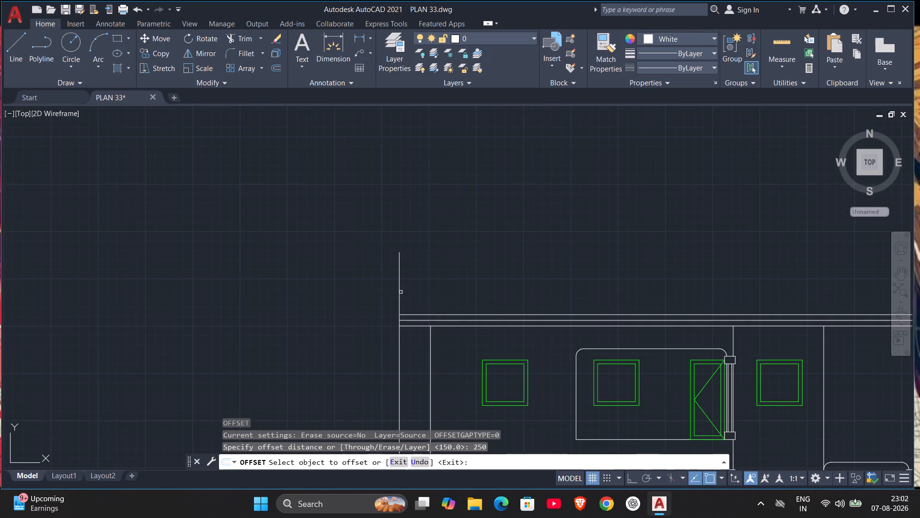
{"action": "left_click", "coordinate": [401, 292]}
{"action": "left_click", "coordinate": [386, 298]}
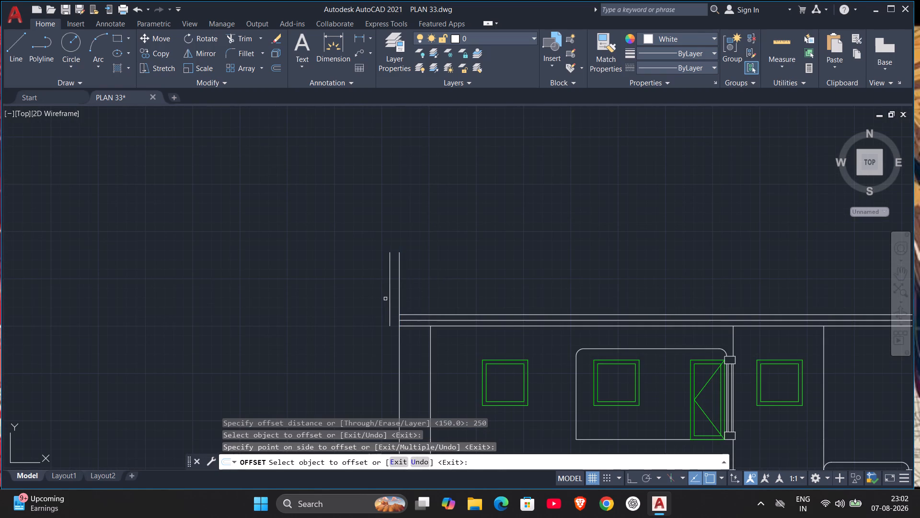
{"action": "left_click", "coordinate": [391, 302]}
{"action": "left_click", "coordinate": [378, 305]}
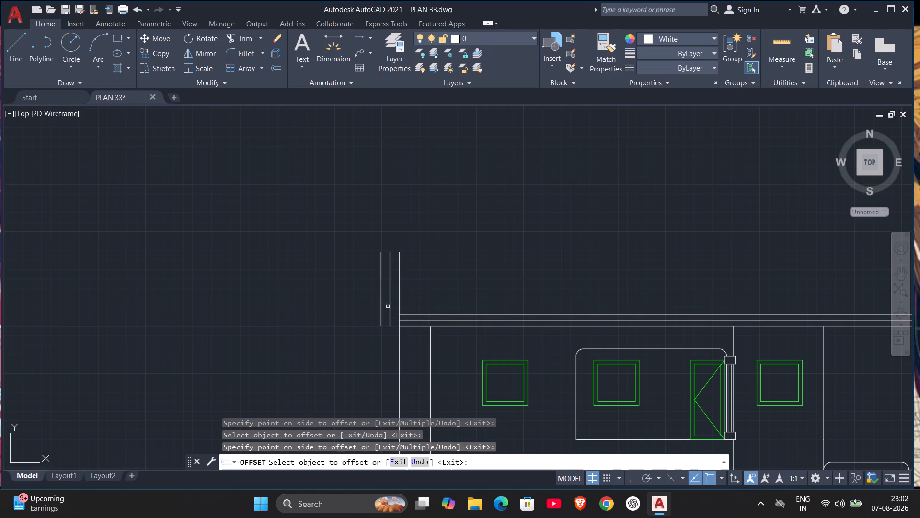
Offset the right vertical line above the roof outward twice at the same 250 spacing.
{"action": "scroll", "coordinate": [664, 287], "scroll_direction": "down", "scroll_amount": 2}
{"action": "middle_click_drag", "start_coordinate": [667, 289], "coordinate": [433, 351]}
{"action": "scroll", "coordinate": [467, 378], "scroll_direction": "up", "scroll_amount": 3}
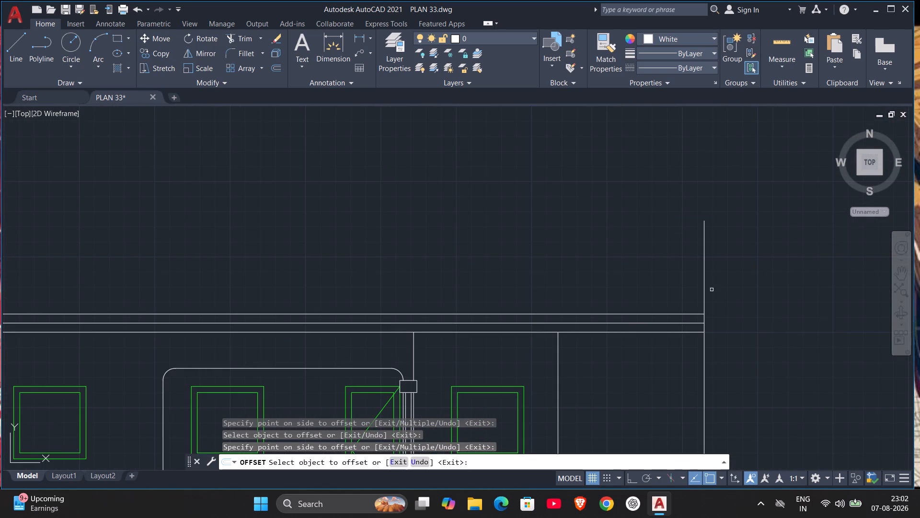
{"action": "left_click", "coordinate": [706, 292]}
{"action": "left_click", "coordinate": [727, 289]}
{"action": "left_click", "coordinate": [719, 294]}
{"action": "left_click_drag", "start_coordinate": [733, 294], "coordinate": [744, 294]}
{"action": "scroll", "coordinate": [742, 330], "scroll_direction": "up", "scroll_amount": 1}
{"action": "key", "text": "Escape"}
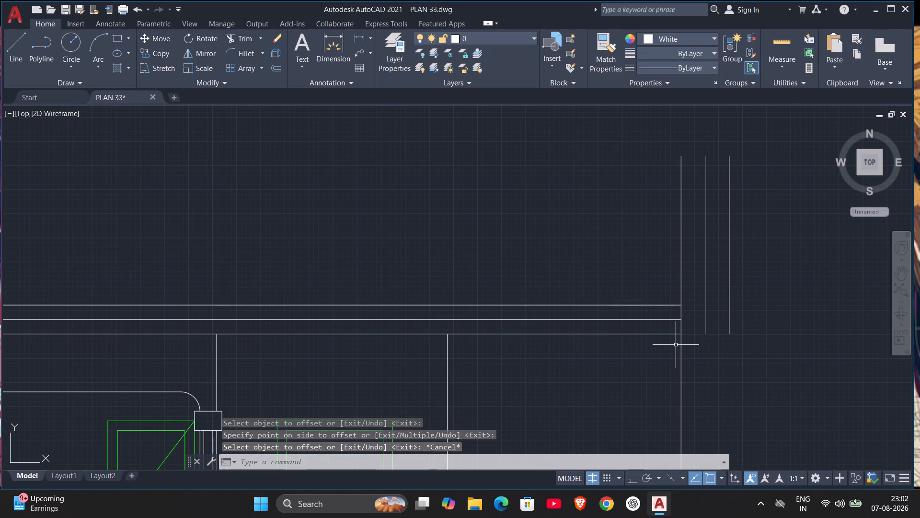
Fillet the roof's right corners at radius 200, joining the bottom line to the first offset and the middle line to the outer offset.
{"action": "key", "text": "f"}
{"action": "key", "text": "Return"}
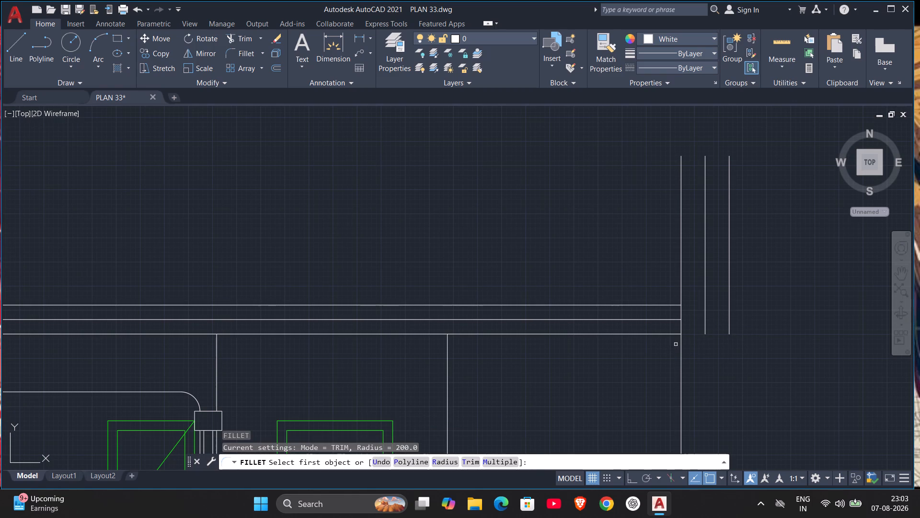
{"action": "key", "text": "r"}
{"action": "key", "text": "Return"}
{"action": "key", "text": "2"}
{"action": "type", "text": "00"}
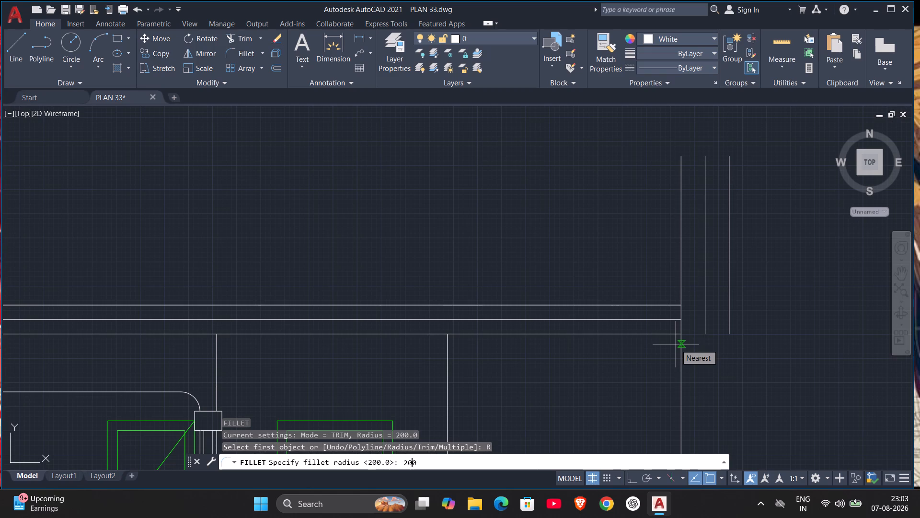
{"action": "key", "text": "Return"}
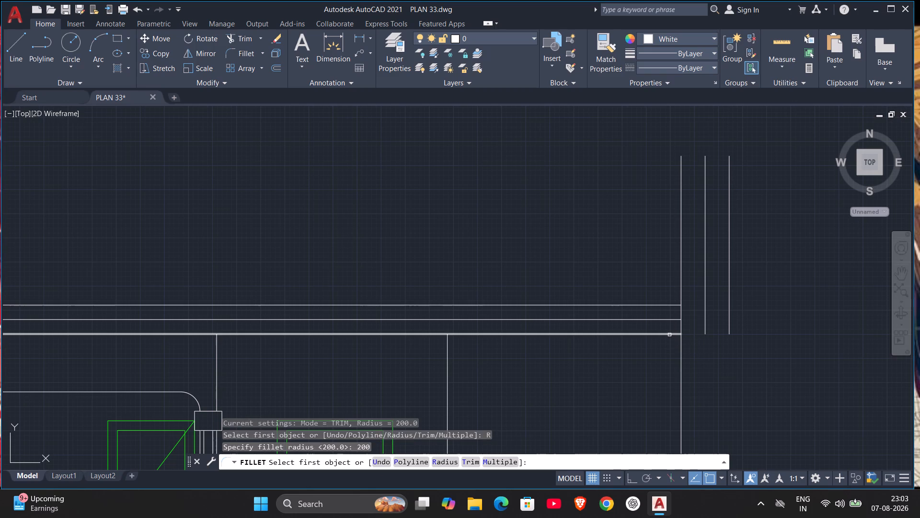
{"action": "left_click", "coordinate": [669, 335]}
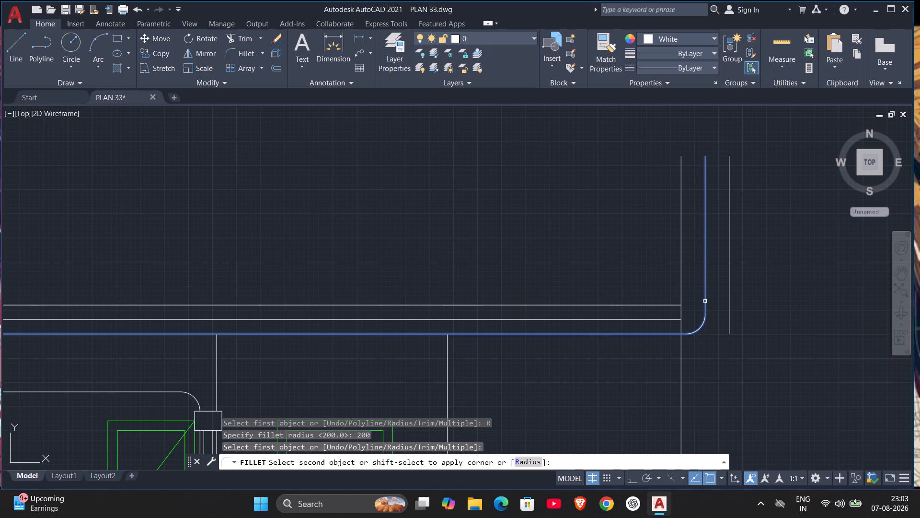
{"action": "left_click", "coordinate": [705, 301]}
{"action": "key", "text": "space"}
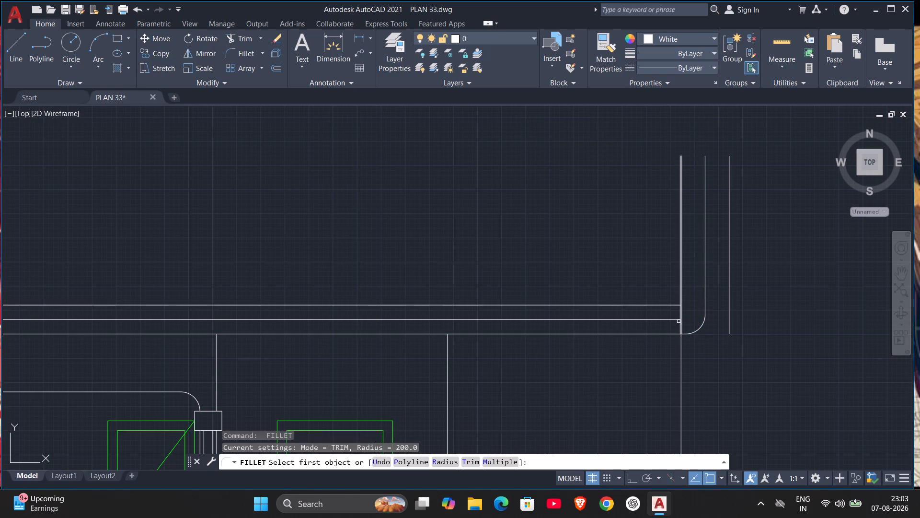
{"action": "left_click", "coordinate": [673, 320]}
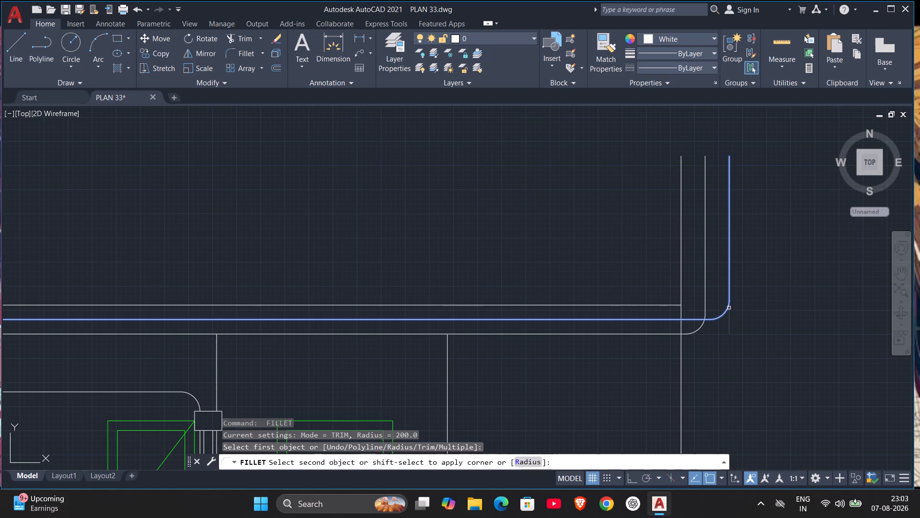
{"action": "left_click", "coordinate": [729, 308]}
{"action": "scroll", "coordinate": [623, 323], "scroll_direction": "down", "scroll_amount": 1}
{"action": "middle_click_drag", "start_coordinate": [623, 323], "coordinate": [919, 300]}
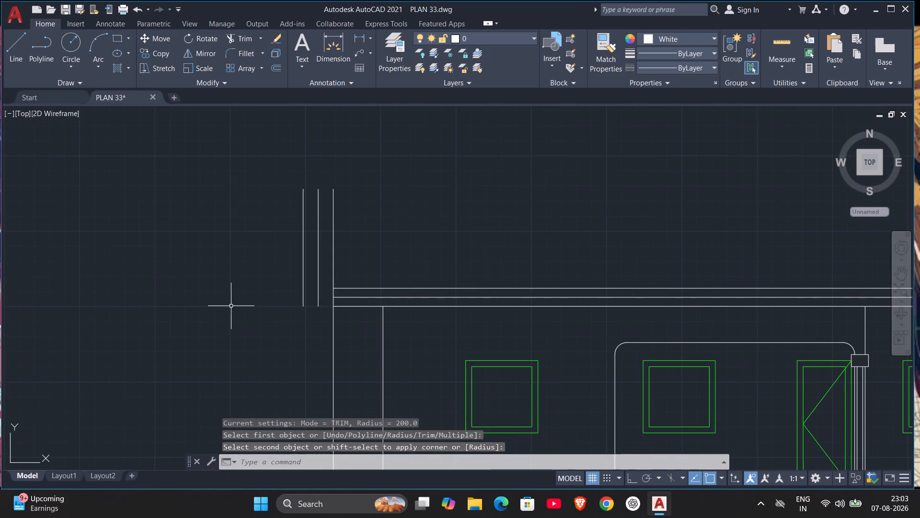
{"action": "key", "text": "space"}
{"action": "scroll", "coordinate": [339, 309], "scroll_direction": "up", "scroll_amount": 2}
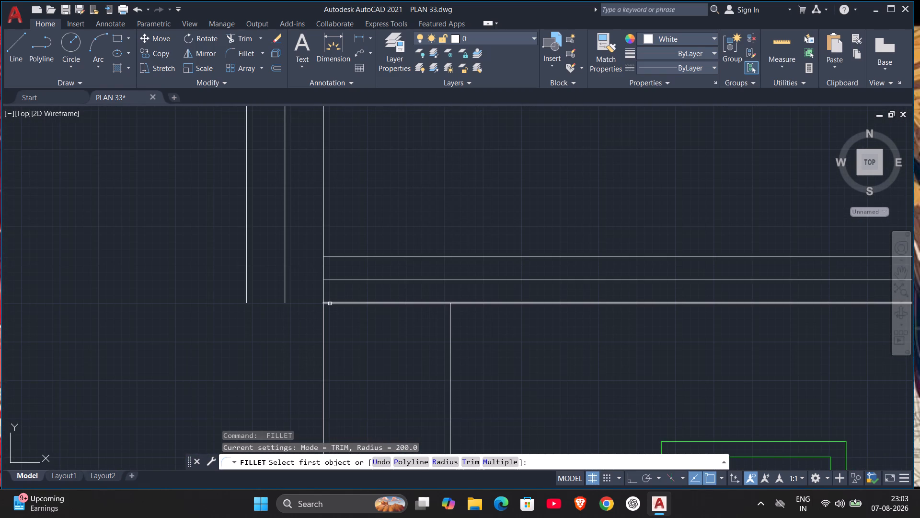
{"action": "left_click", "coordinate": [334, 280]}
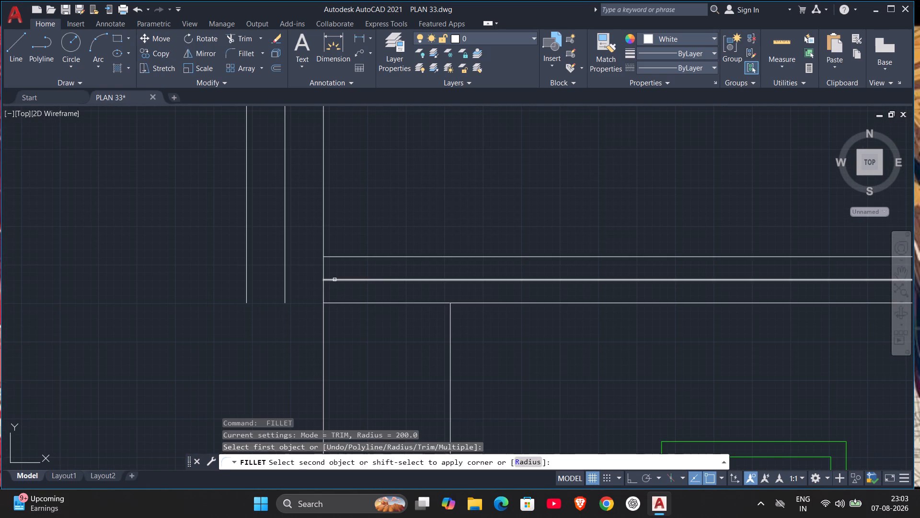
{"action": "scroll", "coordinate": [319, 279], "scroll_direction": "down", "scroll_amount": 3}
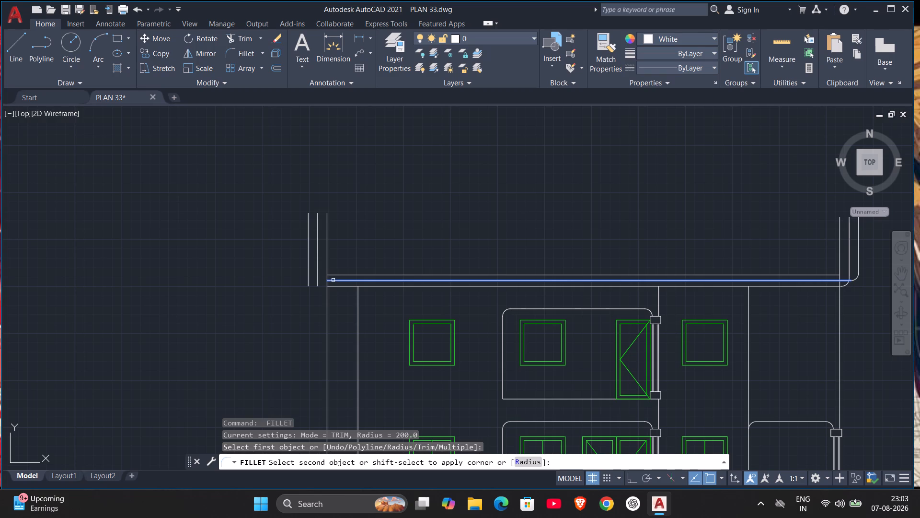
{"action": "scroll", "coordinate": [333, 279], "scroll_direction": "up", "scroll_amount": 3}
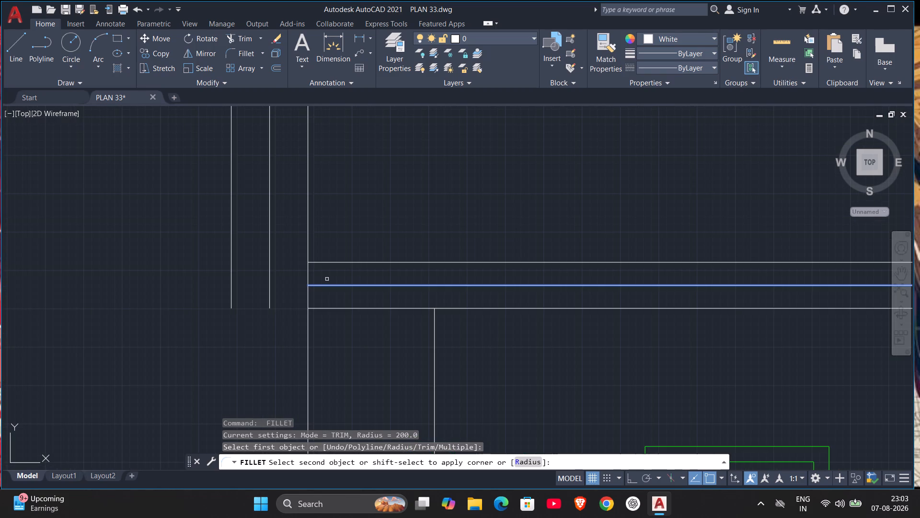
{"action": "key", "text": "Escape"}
Fillet the roof's left corners at radius 200, joining the bottom line to the first offset and the middle line to the outer offset.
{"action": "key", "text": "space"}
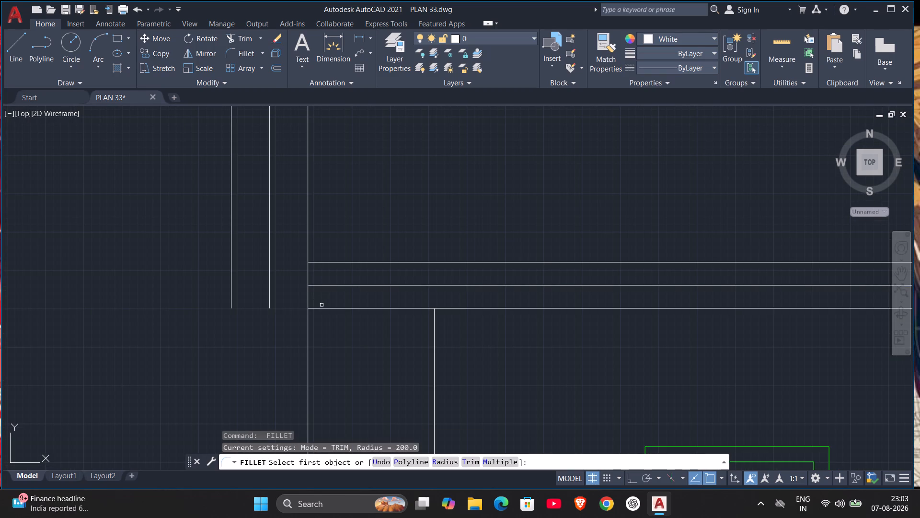
{"action": "left_click", "coordinate": [321, 307]}
{"action": "left_click", "coordinate": [268, 283]}
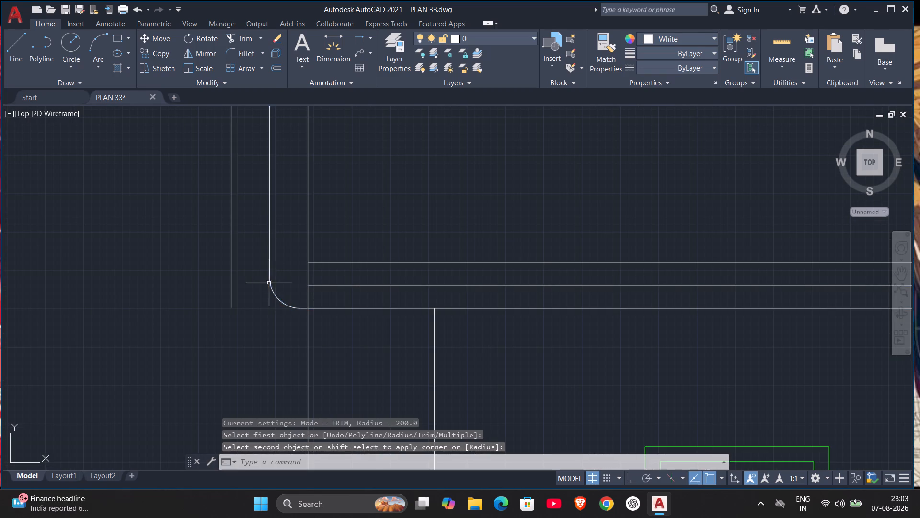
{"action": "key", "text": "space"}
{"action": "left_click", "coordinate": [319, 285]}
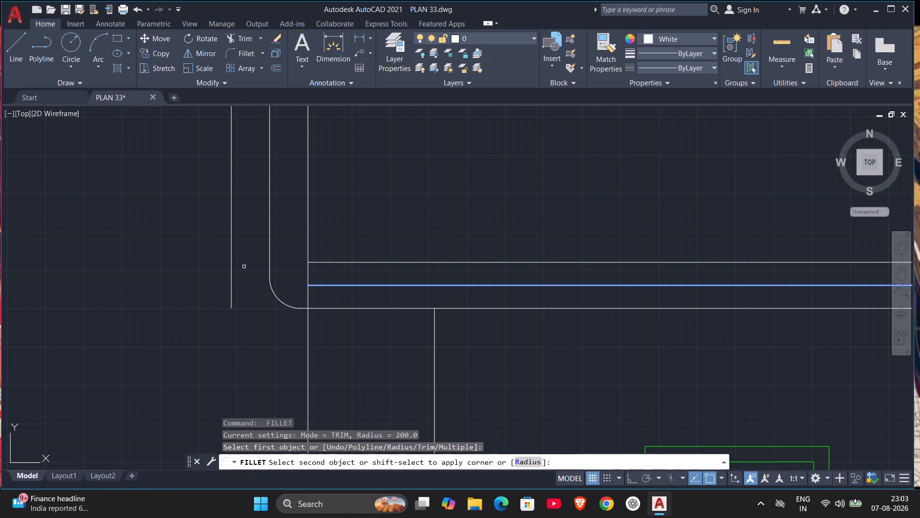
{"action": "left_click", "coordinate": [231, 253]}
{"action": "scroll", "coordinate": [353, 259], "scroll_direction": "down", "scroll_amount": 2}
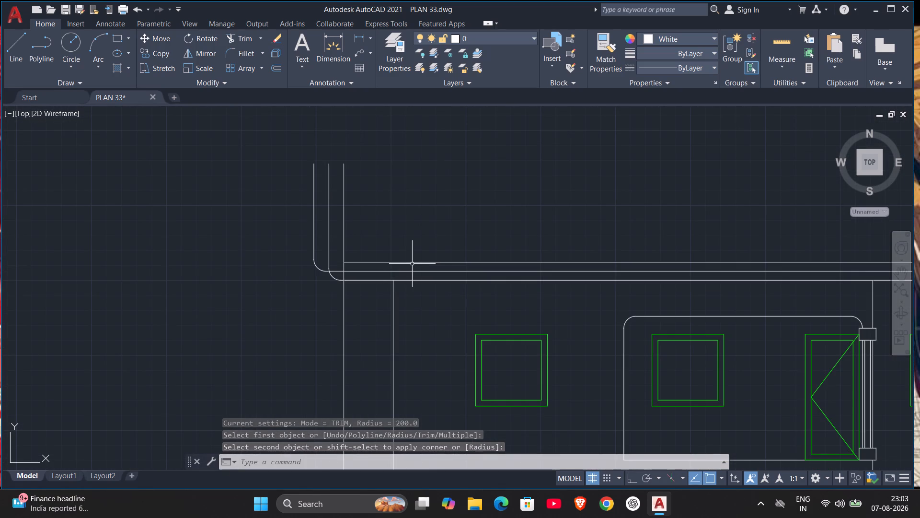
{"action": "scroll", "coordinate": [414, 264], "scroll_direction": "down", "scroll_amount": 2}
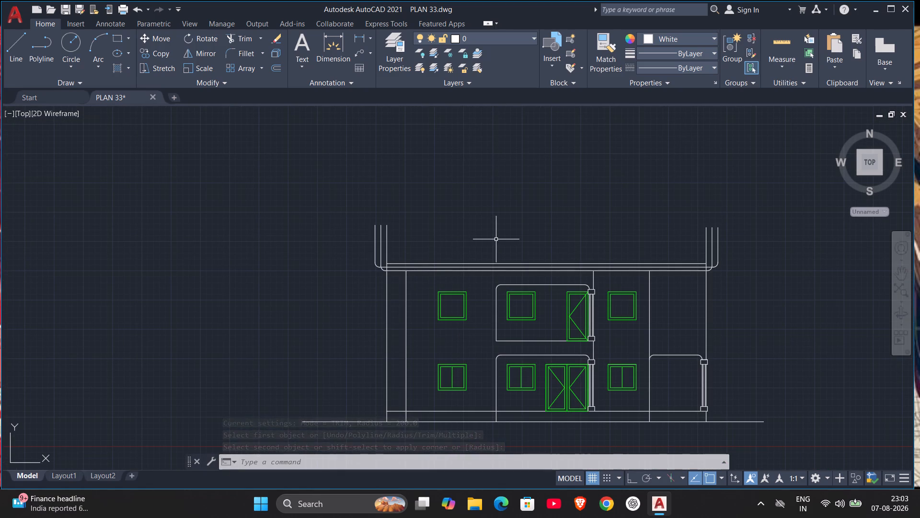
{"action": "key", "text": "Escape"}
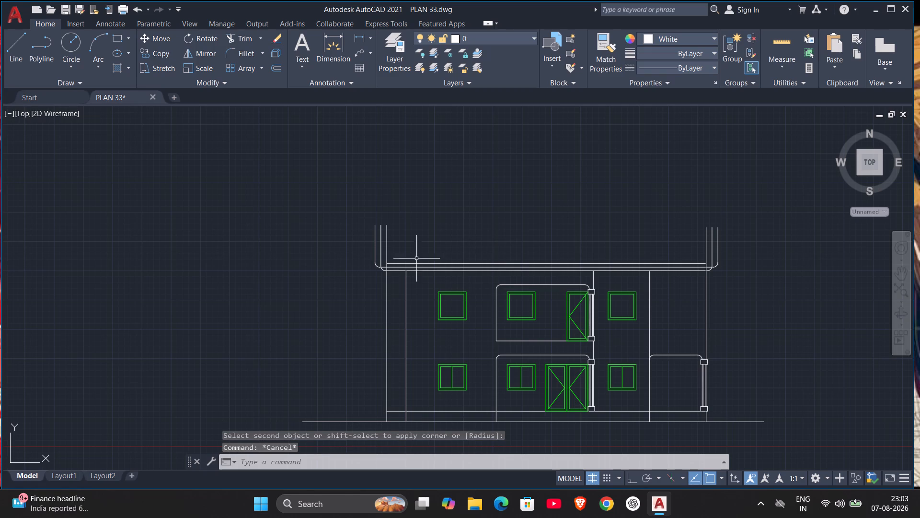
Extend the left end of the topmost horizontal roof line to the outermost rounded edge.
{"action": "scroll", "coordinate": [395, 263], "scroll_direction": "up", "scroll_amount": 3}
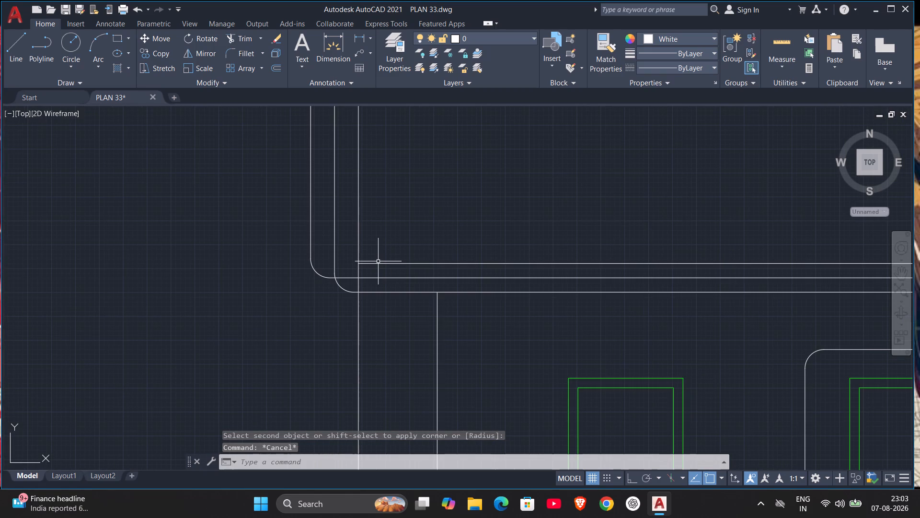
{"action": "key", "text": "e"}
{"action": "key", "text": "x"}
{"action": "key", "text": "Return"}
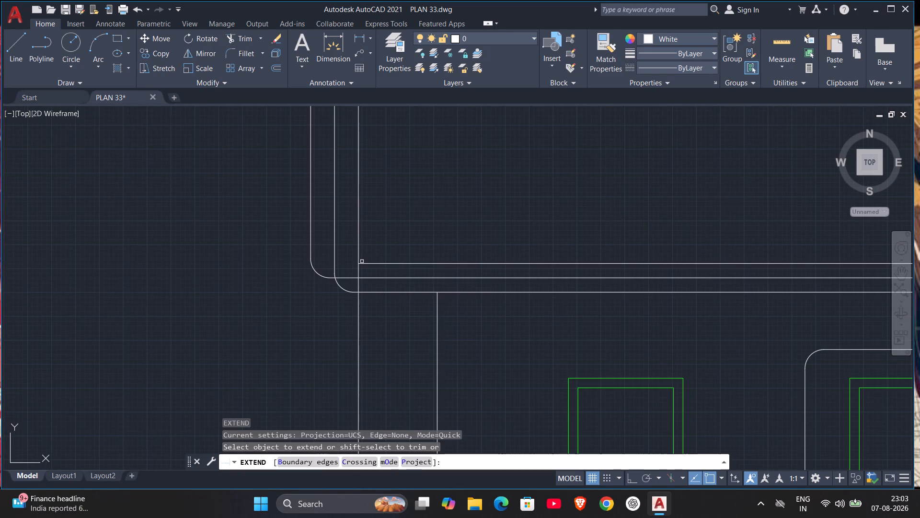
{"action": "left_click", "coordinate": [363, 265]}
{"action": "left_click", "coordinate": [342, 264]}
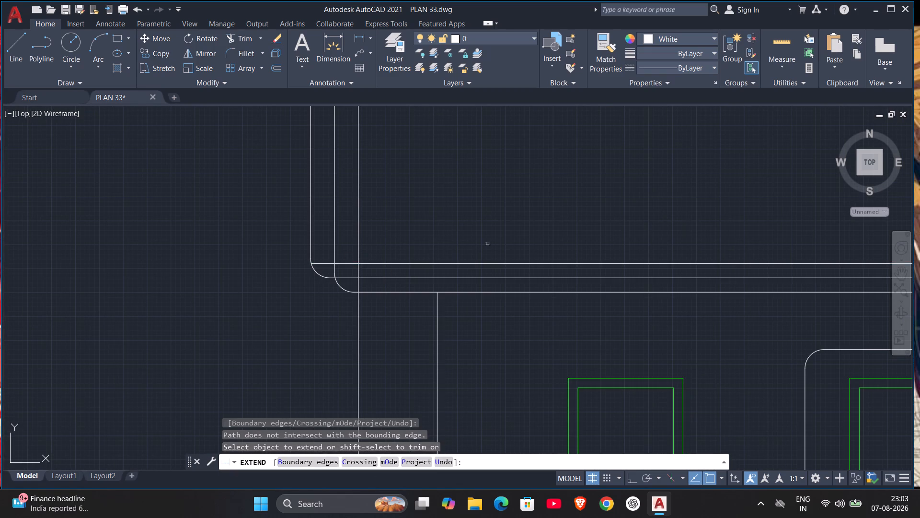
Extend the right end of the topmost horizontal roof line to the outermost rounded edge.
{"action": "scroll", "coordinate": [539, 244], "scroll_direction": "down", "scroll_amount": 2}
{"action": "middle_click_drag", "start_coordinate": [541, 247], "coordinate": [129, 310]}
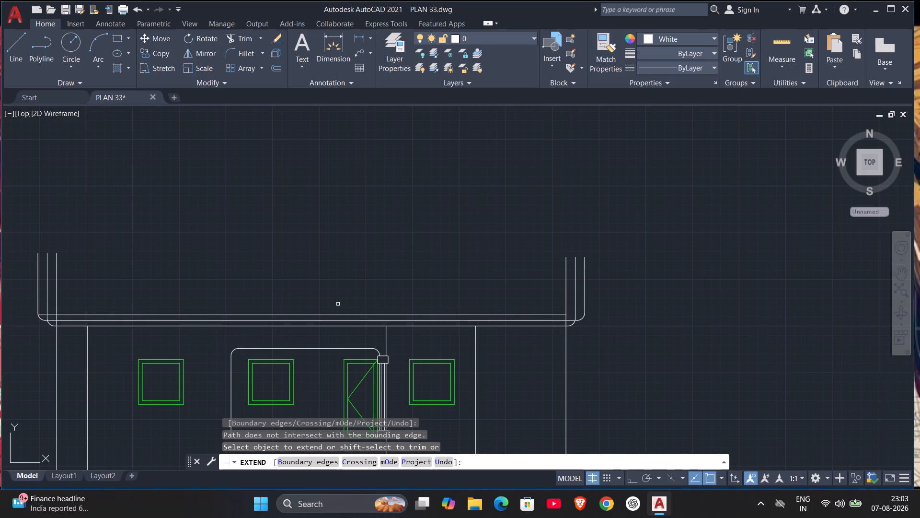
{"action": "scroll", "coordinate": [338, 304], "scroll_direction": "up", "scroll_amount": 2}
{"action": "scroll", "coordinate": [614, 338], "scroll_direction": "down", "scroll_amount": 2}
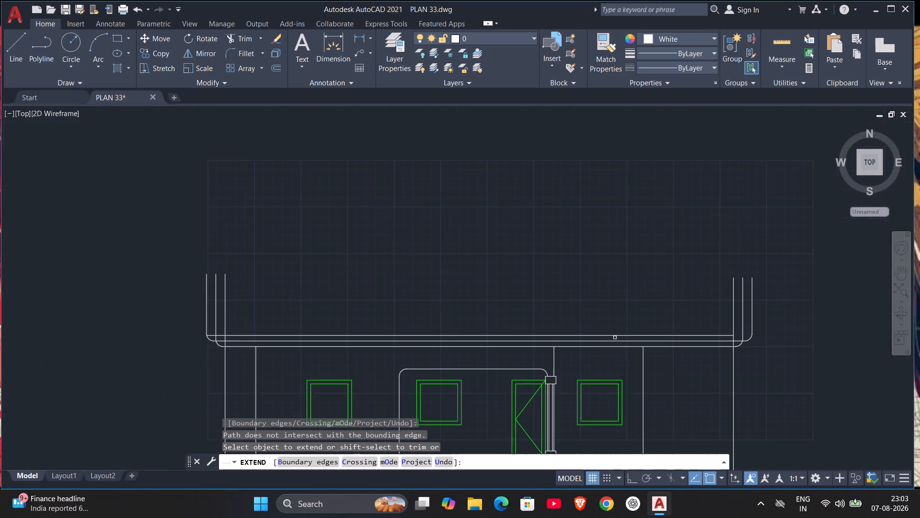
{"action": "middle_click_drag", "start_coordinate": [617, 338], "coordinate": [307, 346]}
{"action": "scroll", "coordinate": [424, 346], "scroll_direction": "up", "scroll_amount": 2}
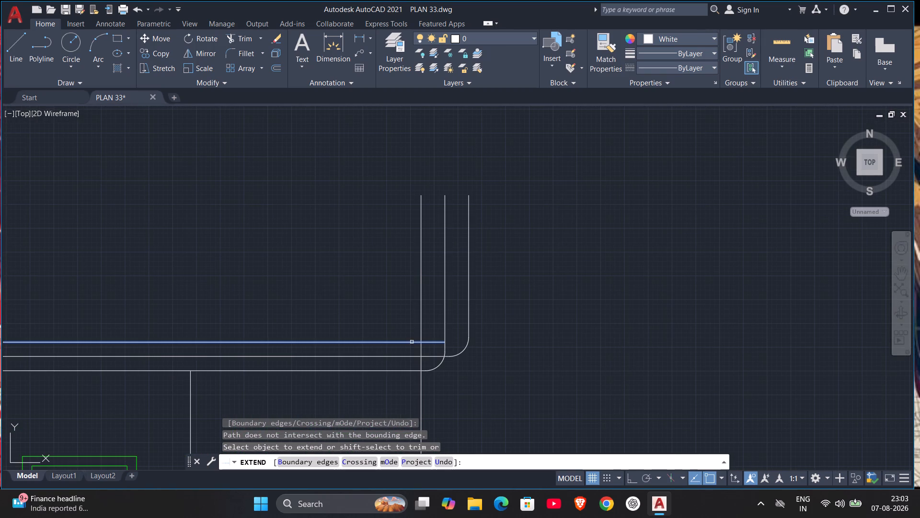
{"action": "left_click", "coordinate": [411, 341]}
{"action": "left_click", "coordinate": [435, 341]}
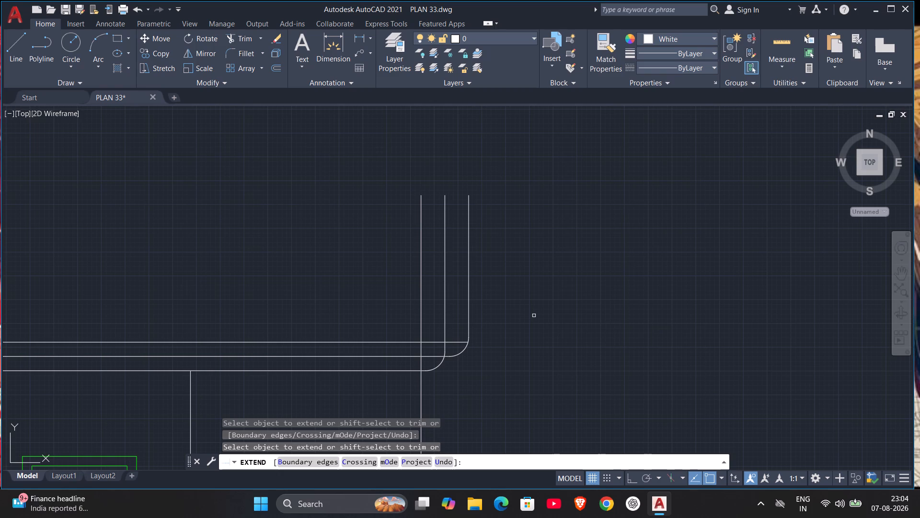
{"action": "key", "text": "Escape"}
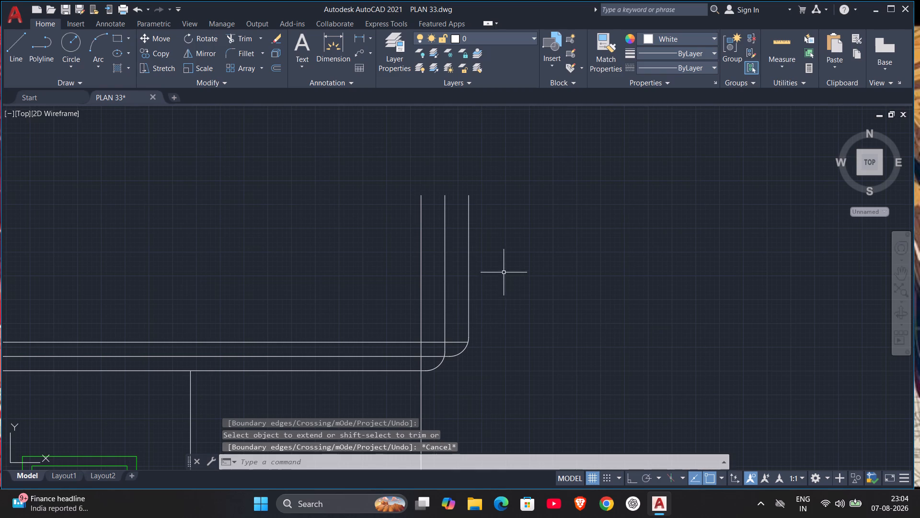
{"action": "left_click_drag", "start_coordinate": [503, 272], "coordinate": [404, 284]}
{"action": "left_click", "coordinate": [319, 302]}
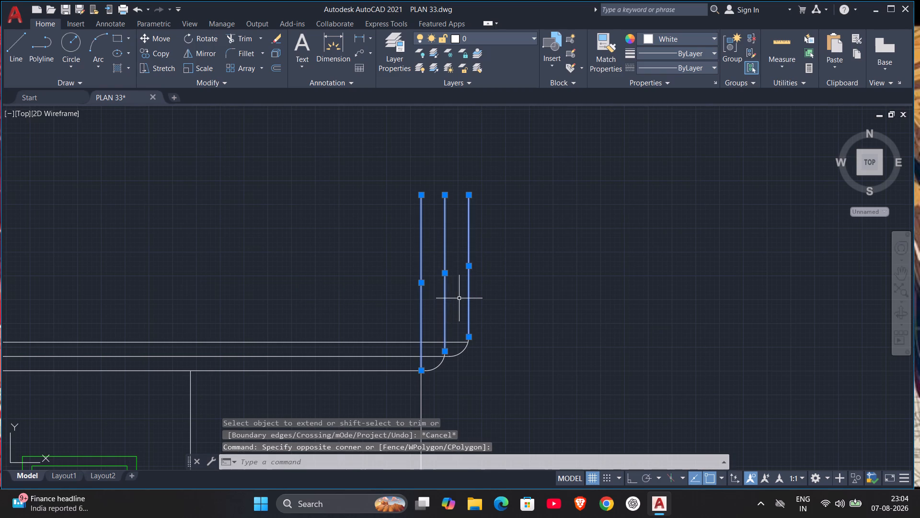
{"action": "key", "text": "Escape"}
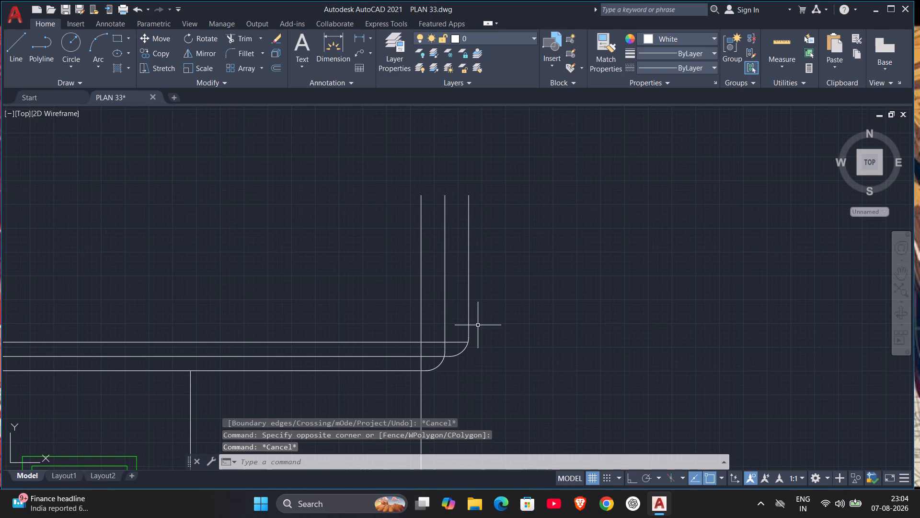
Trim the vertical lines and the inner arc's upper tip out of the roof bands at the right corner.
{"action": "scroll", "coordinate": [478, 325], "scroll_direction": "up", "scroll_amount": 3}
{"action": "scroll", "coordinate": [478, 325], "scroll_direction": "down", "scroll_amount": 1}
{"action": "middle_click_drag", "start_coordinate": [478, 325], "coordinate": [572, 264]}
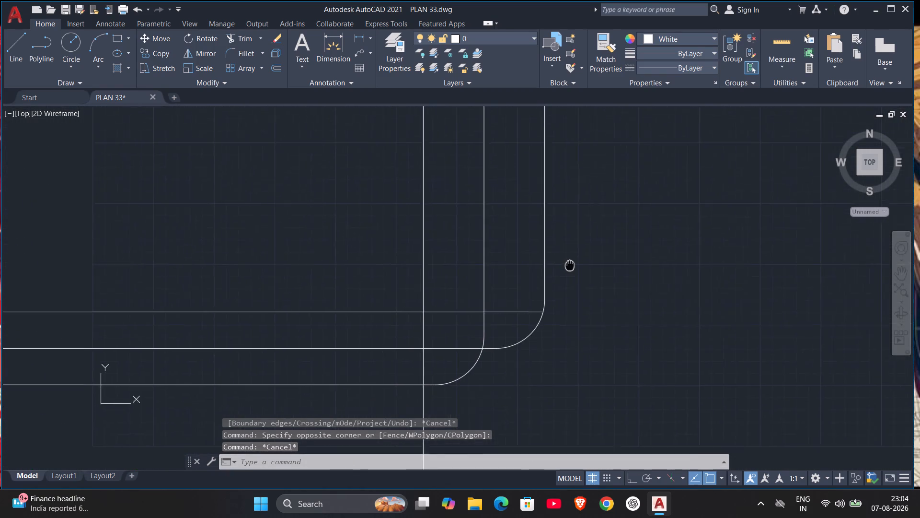
{"action": "middle_click_drag", "start_coordinate": [572, 264], "coordinate": [595, 236]}
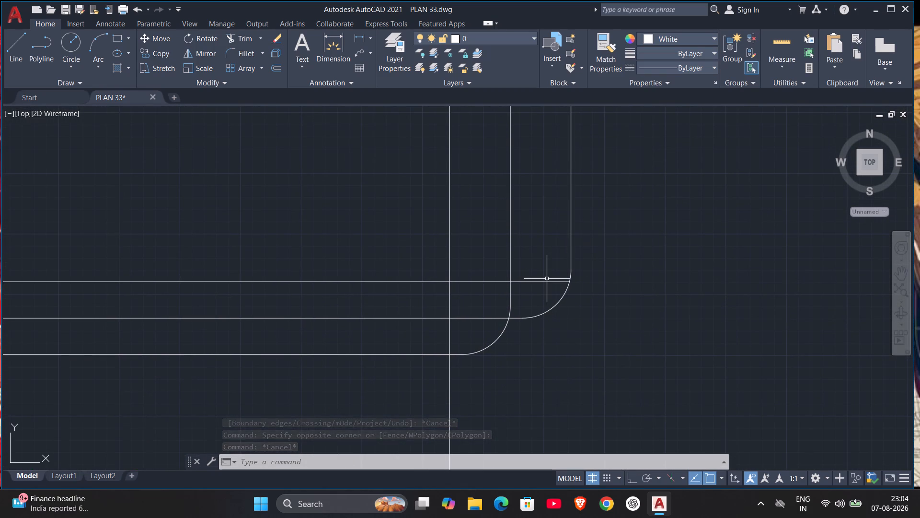
{"action": "type", "text": "TR"}
{"action": "key", "text": "Return"}
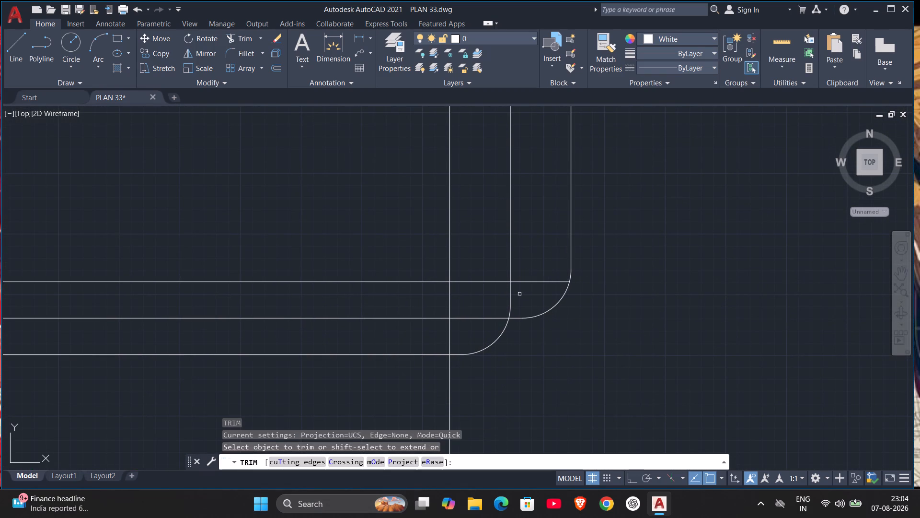
{"action": "left_click_drag", "start_coordinate": [517, 295], "coordinate": [423, 298]}
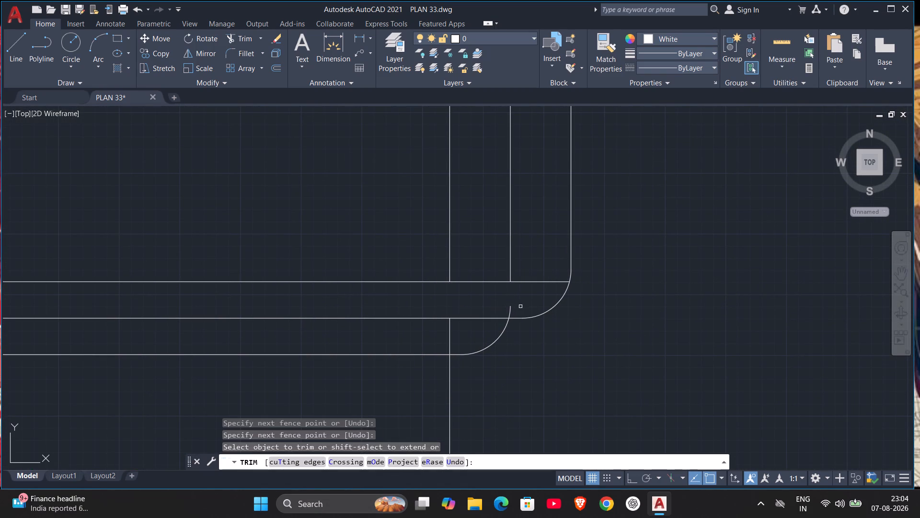
{"action": "left_click", "coordinate": [510, 310]}
{"action": "left_click_drag", "start_coordinate": [463, 336], "coordinate": [391, 341]}
Trim the vertical lines and the inner arc's upper tip out of the roof bands at the left corner.
{"action": "middle_click_drag", "start_coordinate": [441, 327], "coordinate": [864, 245]}
{"action": "scroll", "coordinate": [702, 288], "scroll_direction": "down", "scroll_amount": 3}
{"action": "scroll", "coordinate": [180, 284], "scroll_direction": "down", "scroll_amount": 1}
{"action": "middle_click_drag", "start_coordinate": [170, 274], "coordinate": [687, 309]}
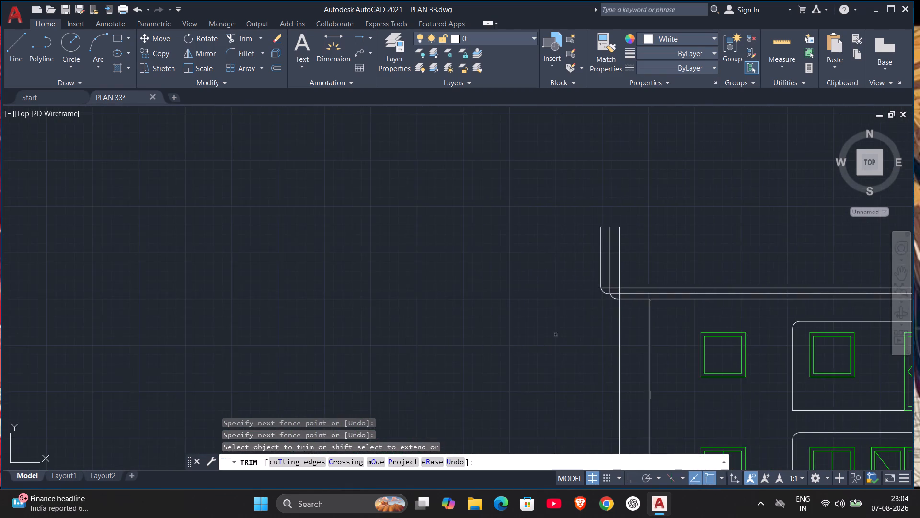
{"action": "scroll", "coordinate": [551, 317], "scroll_direction": "up", "scroll_amount": 4}
{"action": "middle_click_drag", "start_coordinate": [733, 261], "coordinate": [319, 430]}
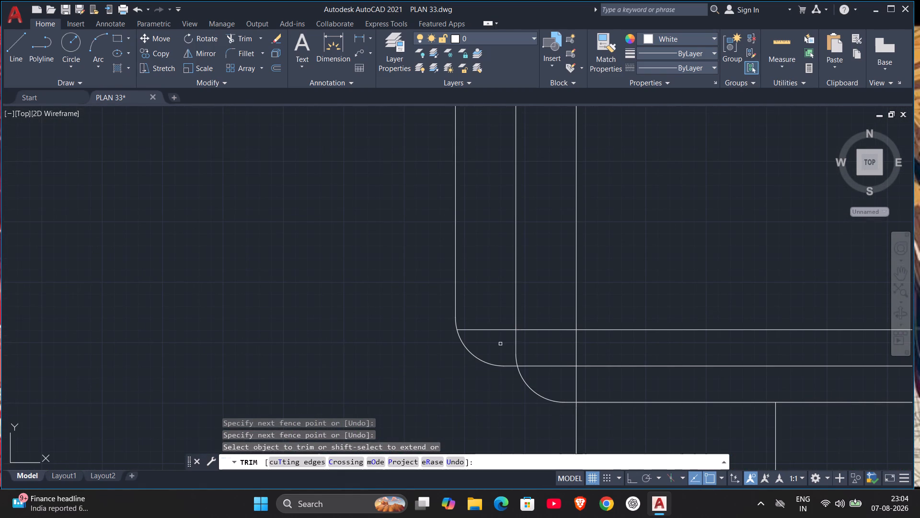
{"action": "left_click_drag", "start_coordinate": [496, 346], "coordinate": [501, 346]}
{"action": "left_click", "coordinate": [617, 347]}
{"action": "left_click_drag", "start_coordinate": [553, 385], "coordinate": [564, 383]}
{"action": "left_click", "coordinate": [631, 376]}
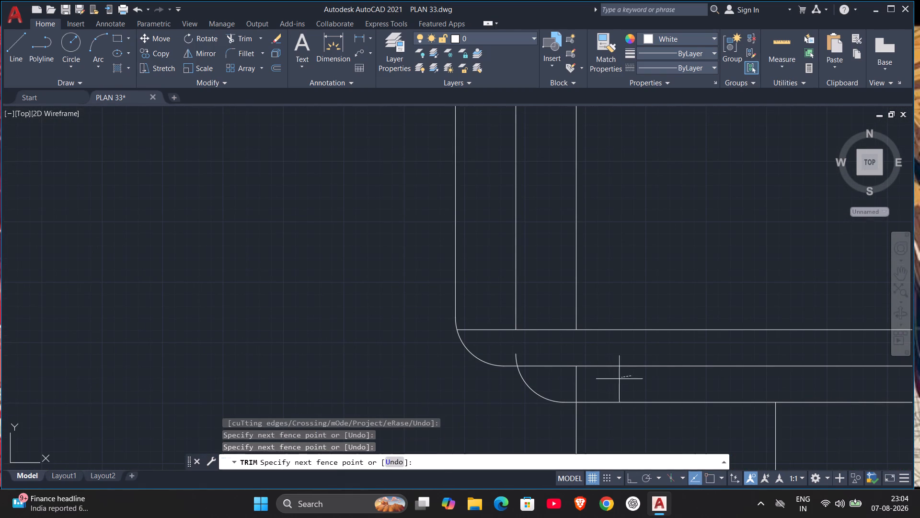
{"action": "left_click", "coordinate": [557, 383]}
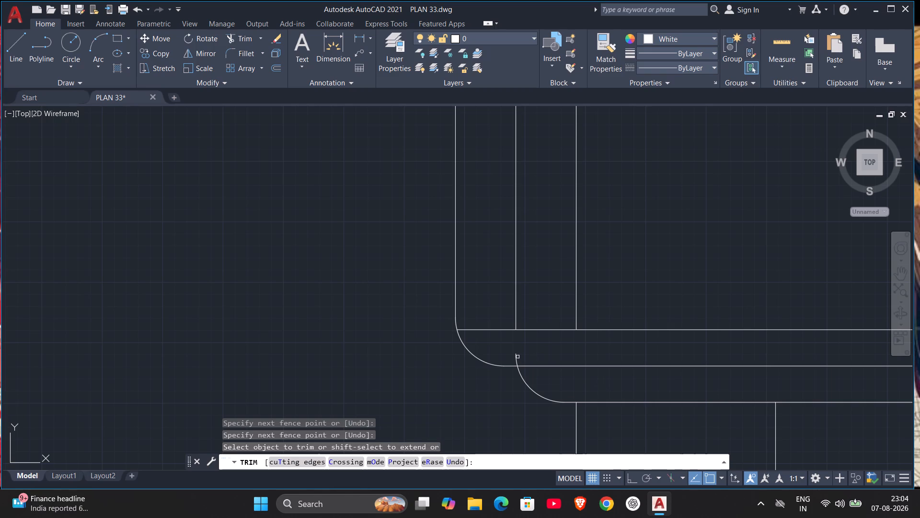
{"action": "left_click", "coordinate": [515, 357]}
{"action": "scroll", "coordinate": [658, 310], "scroll_direction": "down", "scroll_amount": 3}
{"action": "middle_click_drag", "start_coordinate": [697, 326], "coordinate": [558, 328]}
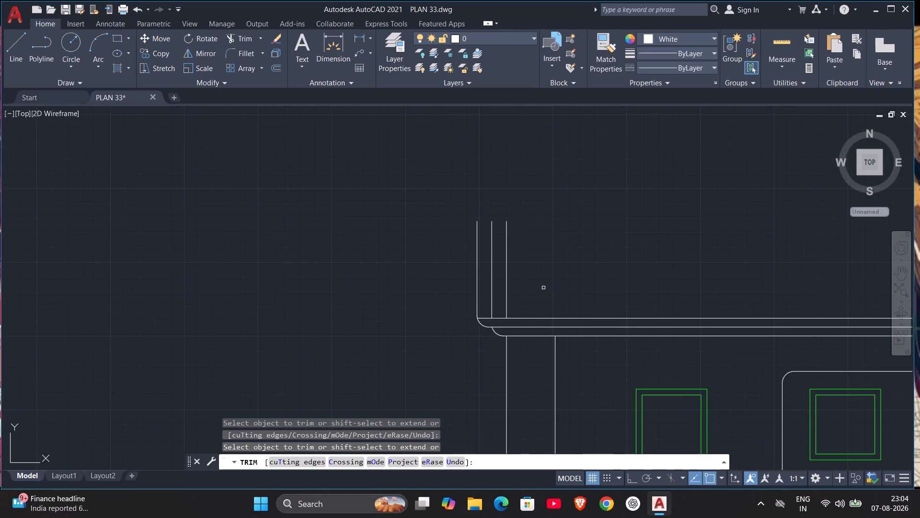
{"action": "key", "text": "Escape"}
Erase the three leftover vertical lines standing above the roof at each end.
{"action": "left_click_drag", "start_coordinate": [535, 257], "coordinate": [346, 309]}
{"action": "scroll", "coordinate": [376, 312], "scroll_direction": "down", "scroll_amount": 1}
{"action": "middle_click_drag", "start_coordinate": [764, 260], "coordinate": [444, 288]}
{"action": "scroll", "coordinate": [764, 260], "scroll_direction": "down", "scroll_amount": 1}
{"action": "left_click_drag", "start_coordinate": [596, 294], "coordinate": [503, 306]}
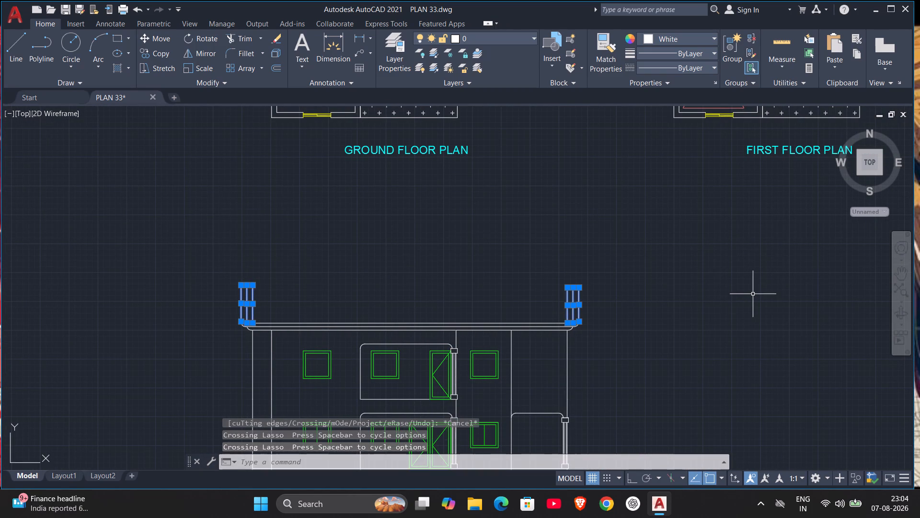
{"action": "key", "text": "Delete"}
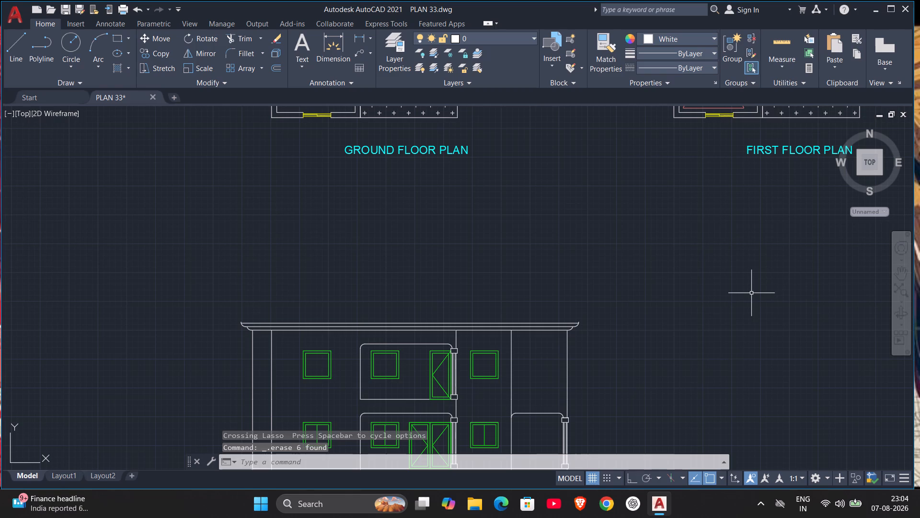
Trim the outer arc tips that project above the topmost roof line at both the right and left ends.
{"action": "scroll", "coordinate": [628, 322], "scroll_direction": "up", "scroll_amount": 1}
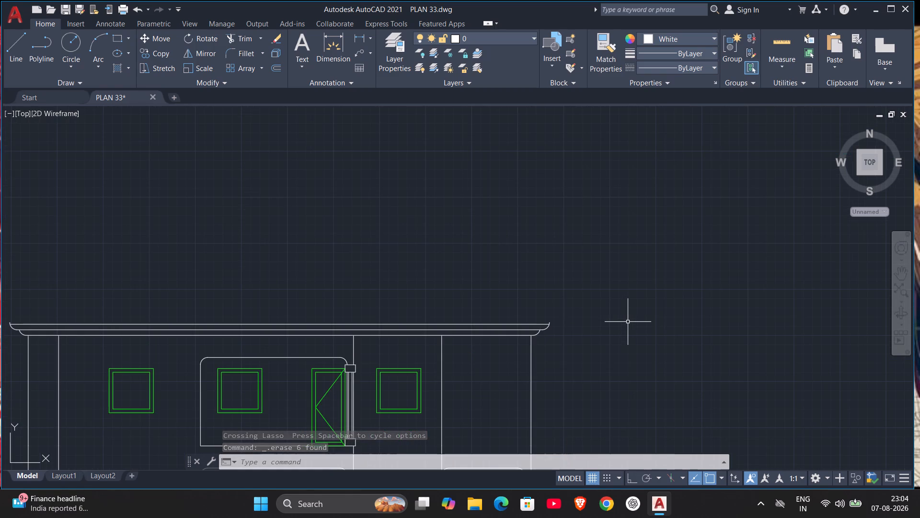
{"action": "middle_click_drag", "start_coordinate": [627, 321], "coordinate": [678, 309]}
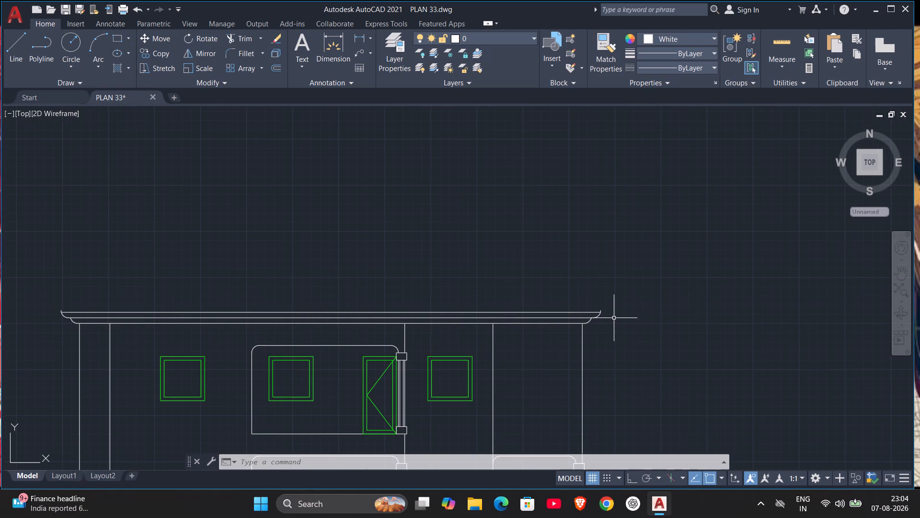
{"action": "scroll", "coordinate": [612, 318], "scroll_direction": "up", "scroll_amount": 1}
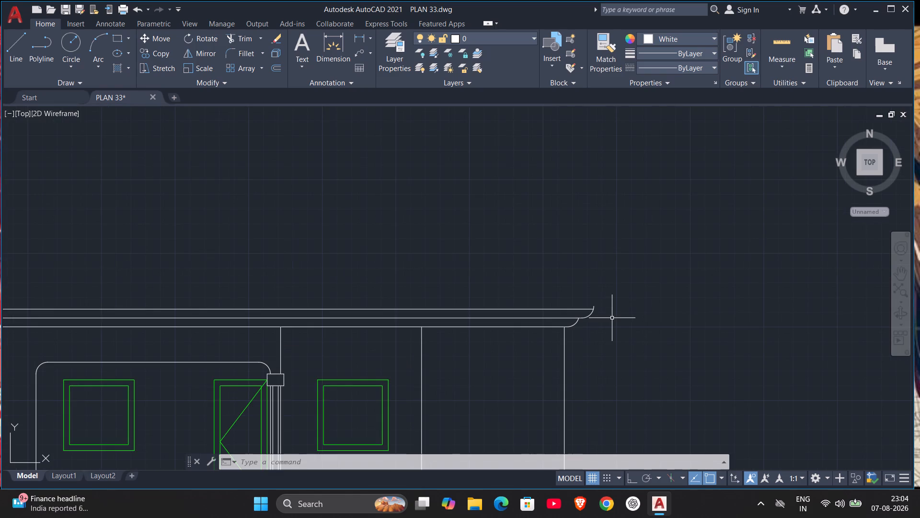
{"action": "type", "text": "TR"}
{"action": "key", "text": "Return"}
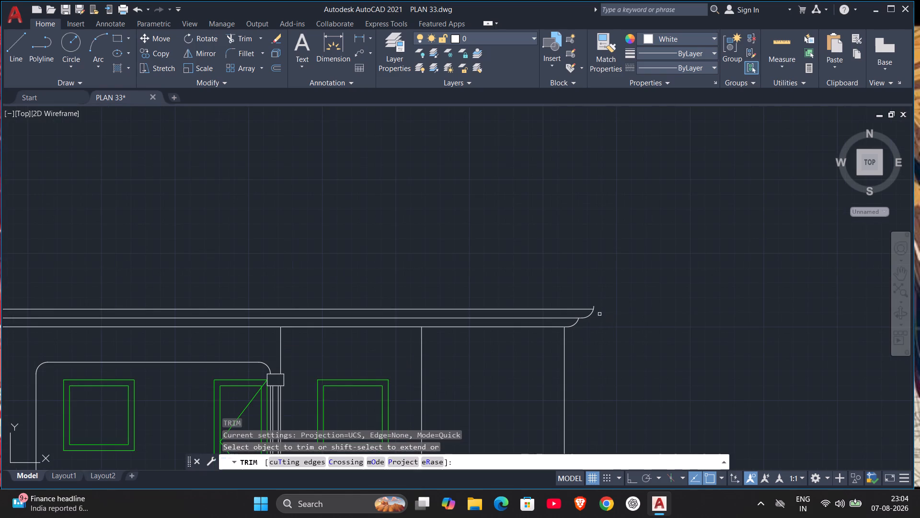
{"action": "left_click", "coordinate": [592, 305]}
{"action": "scroll", "coordinate": [432, 270], "scroll_direction": "down", "scroll_amount": 2}
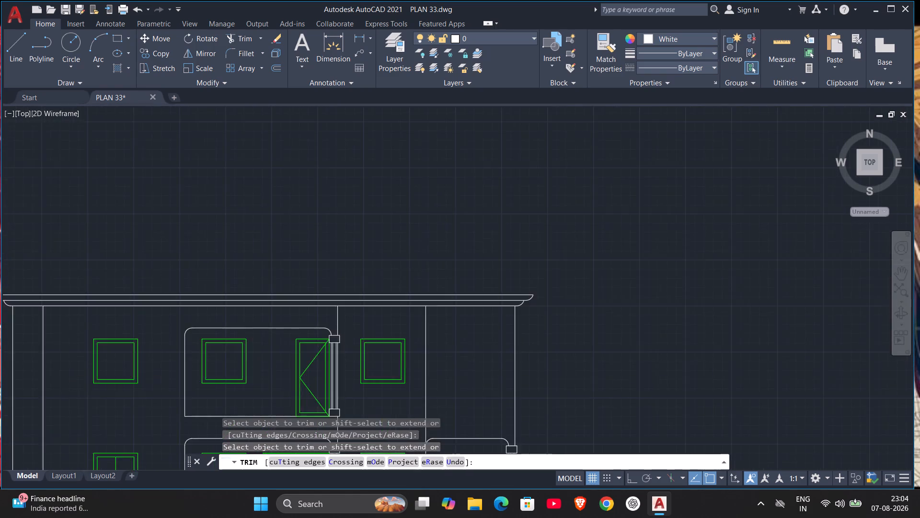
{"action": "middle_click_drag", "start_coordinate": [436, 271], "coordinate": [801, 280]}
{"action": "scroll", "coordinate": [512, 299], "scroll_direction": "up", "scroll_amount": 3}
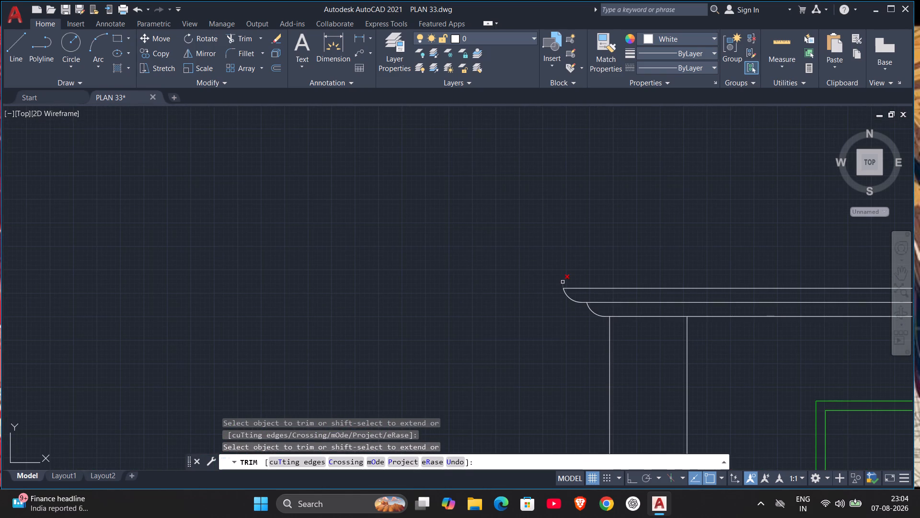
{"action": "left_click", "coordinate": [563, 282]}
{"action": "scroll", "coordinate": [609, 274], "scroll_direction": "down", "scroll_amount": 4}
{"action": "middle_click_drag", "start_coordinate": [709, 312], "coordinate": [546, 334]}
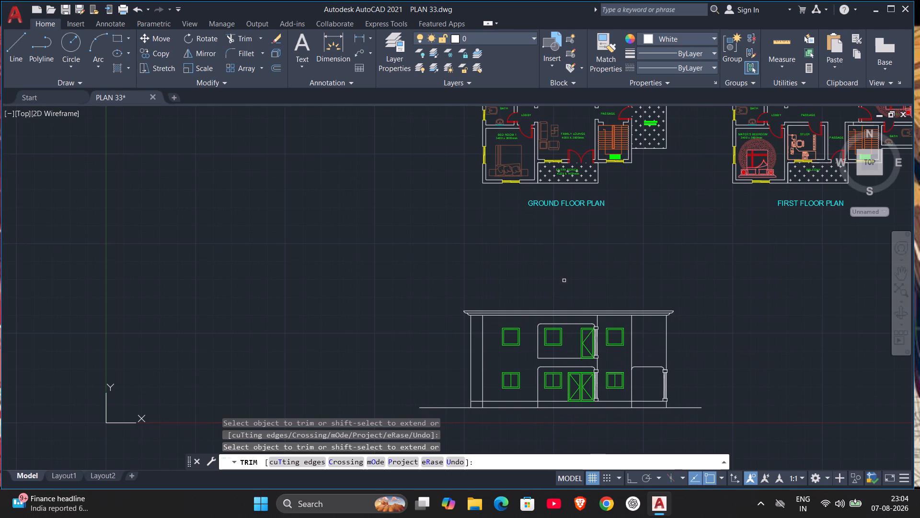
{"action": "scroll", "coordinate": [565, 279], "scroll_direction": "up", "scroll_amount": 1}
{"action": "key", "text": "Escape"}
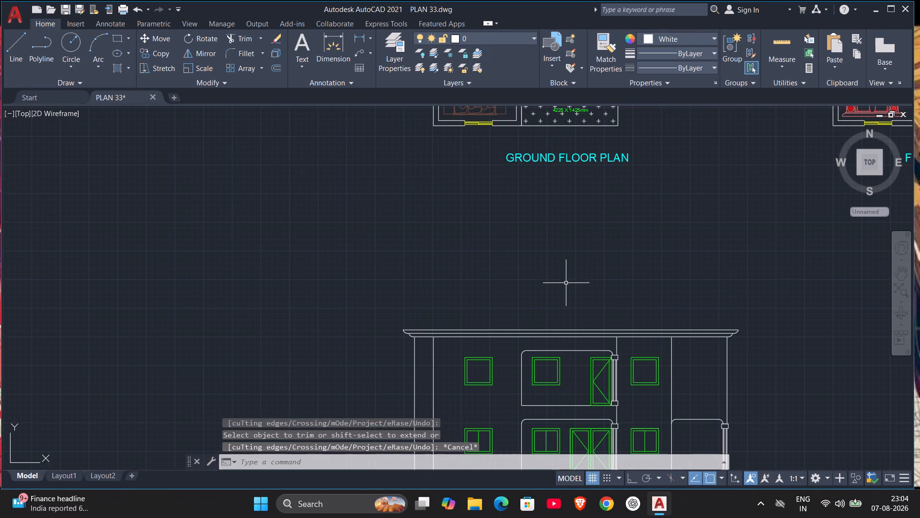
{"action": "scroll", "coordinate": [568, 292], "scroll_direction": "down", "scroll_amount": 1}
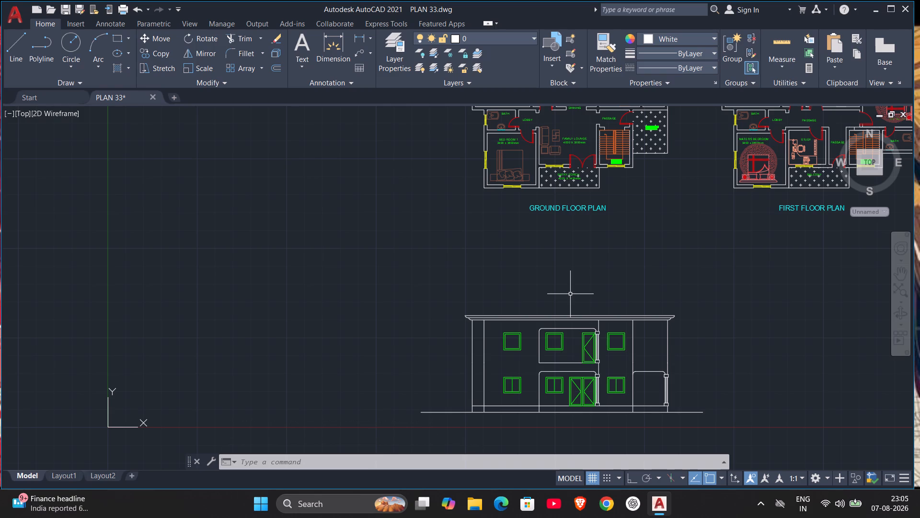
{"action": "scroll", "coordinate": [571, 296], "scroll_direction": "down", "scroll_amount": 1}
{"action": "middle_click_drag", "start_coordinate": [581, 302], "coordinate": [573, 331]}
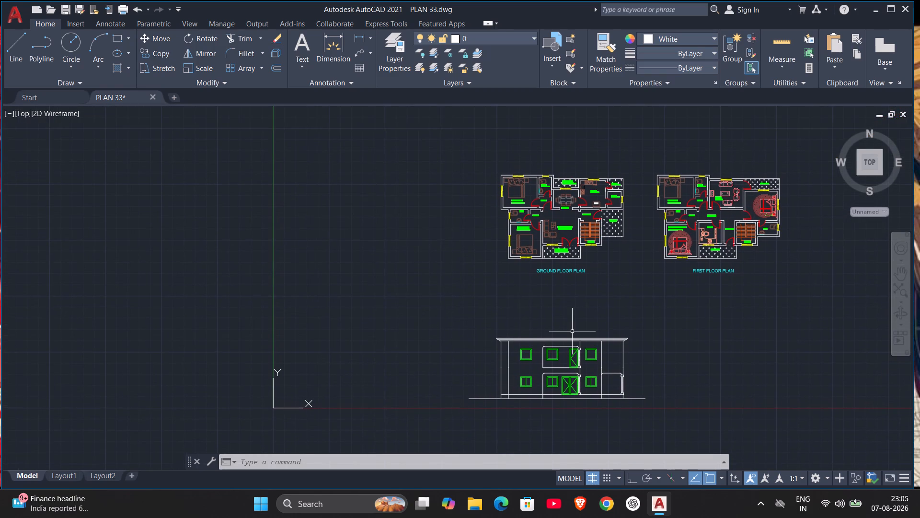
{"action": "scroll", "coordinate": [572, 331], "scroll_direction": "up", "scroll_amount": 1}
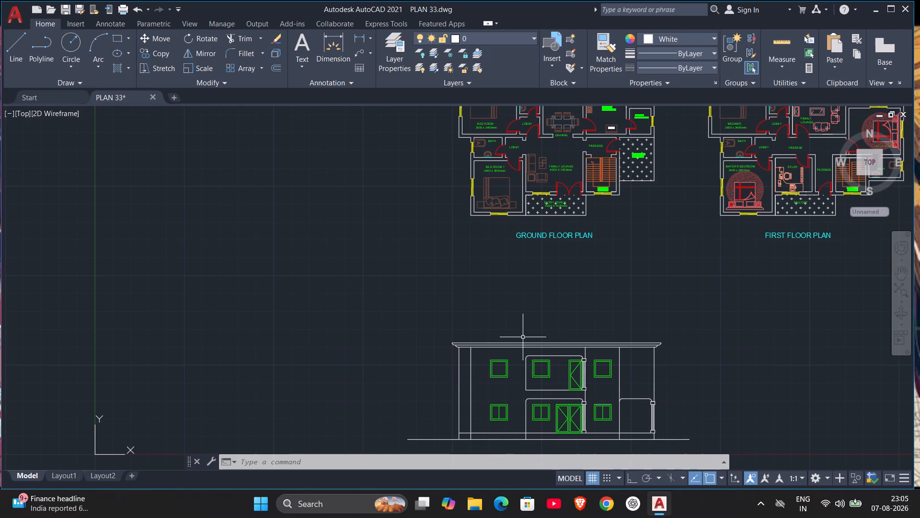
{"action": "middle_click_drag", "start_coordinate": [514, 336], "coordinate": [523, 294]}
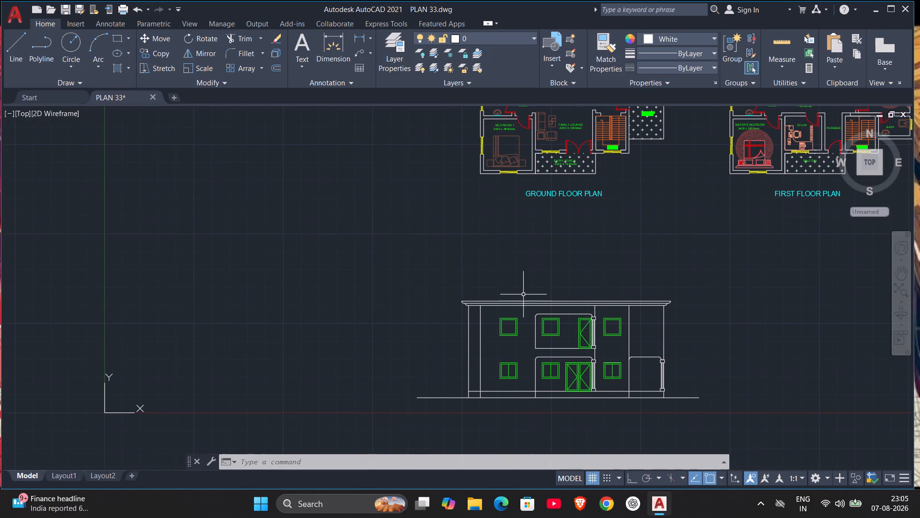
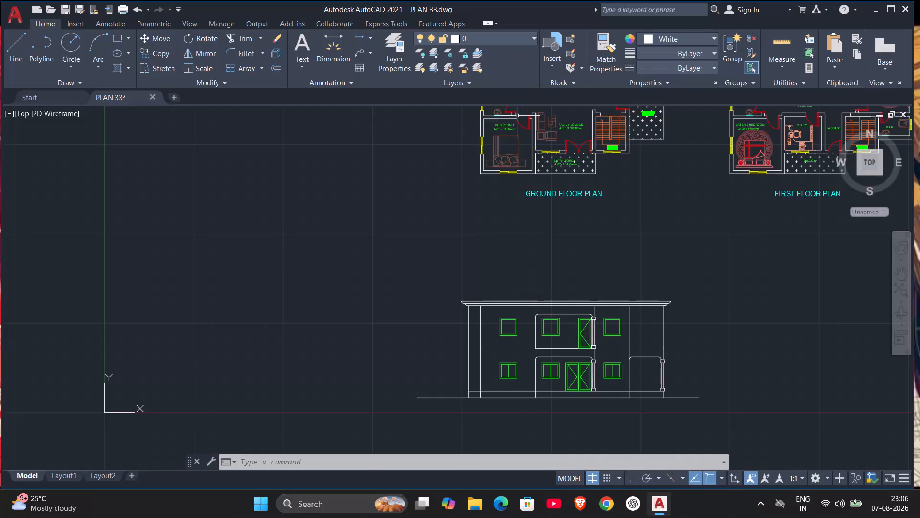
Close AutoCAD, saving the changes to PLAN 33.dwg.
{"action": "left_click", "coordinate": [0, 39]}
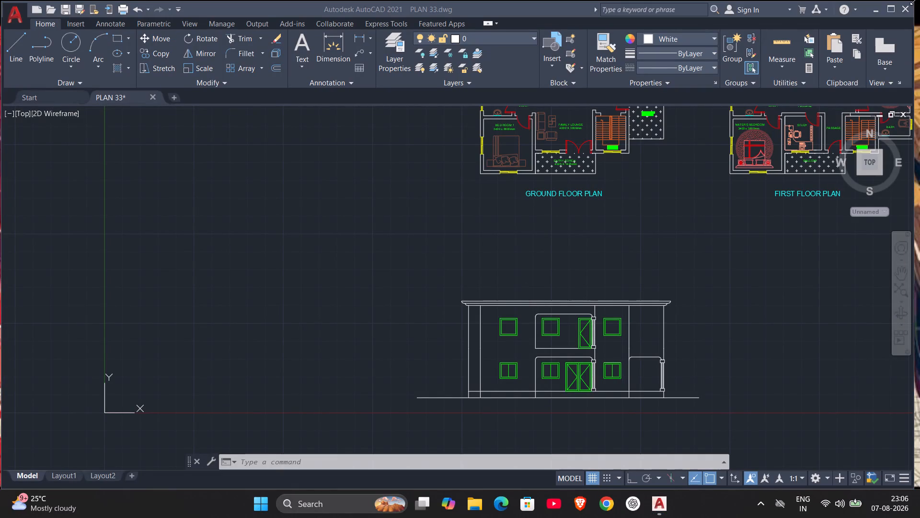
{"action": "scroll", "coordinate": [624, 264], "scroll_direction": "down", "scroll_amount": 3}
{"action": "middle_click_drag", "start_coordinate": [672, 269], "coordinate": [582, 289]}
{"action": "middle_click_drag", "start_coordinate": [669, 268], "coordinate": [532, 298]}
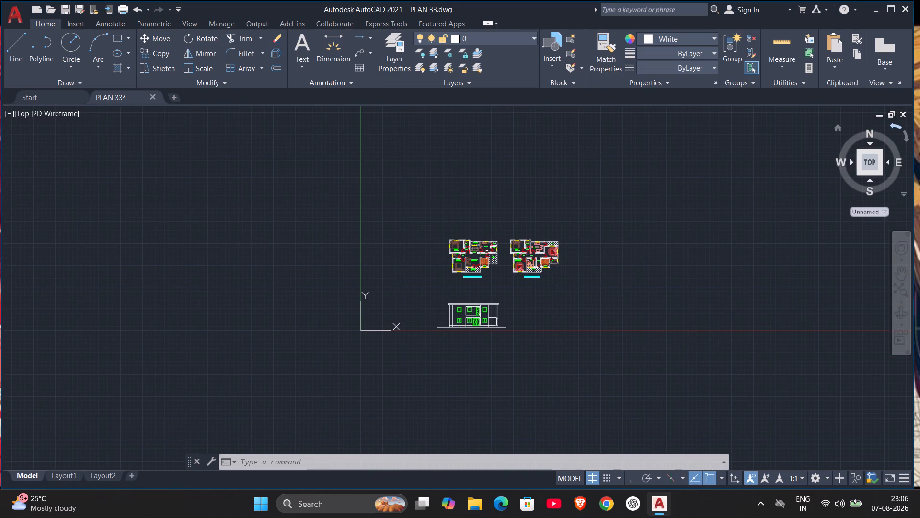
{"action": "left_click", "coordinate": [903, 9]}
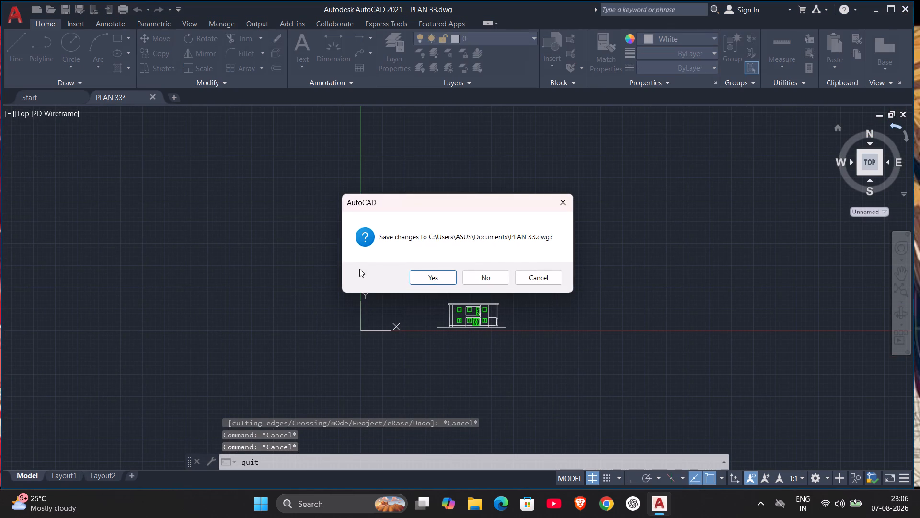
{"action": "left_click", "coordinate": [426, 274]}
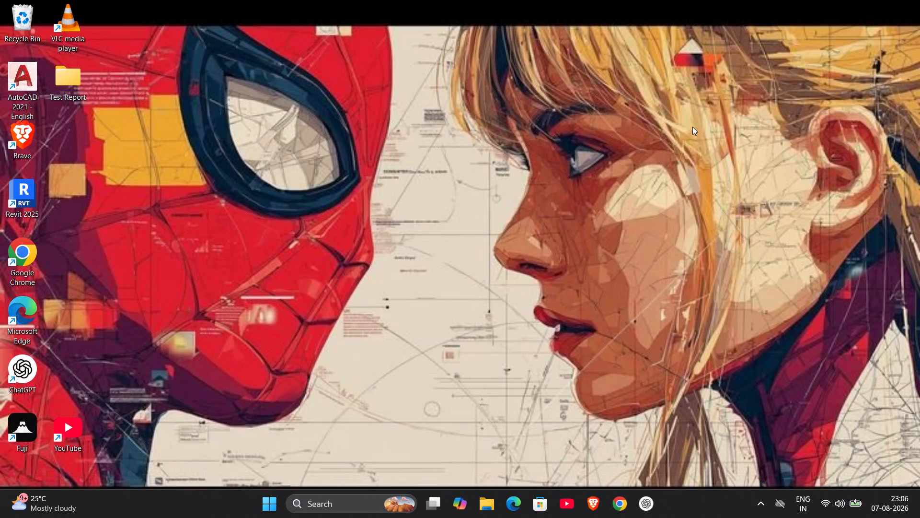
Launch the Fuji application from the desktop.
{"action": "double_click", "coordinate": [17, 418]}
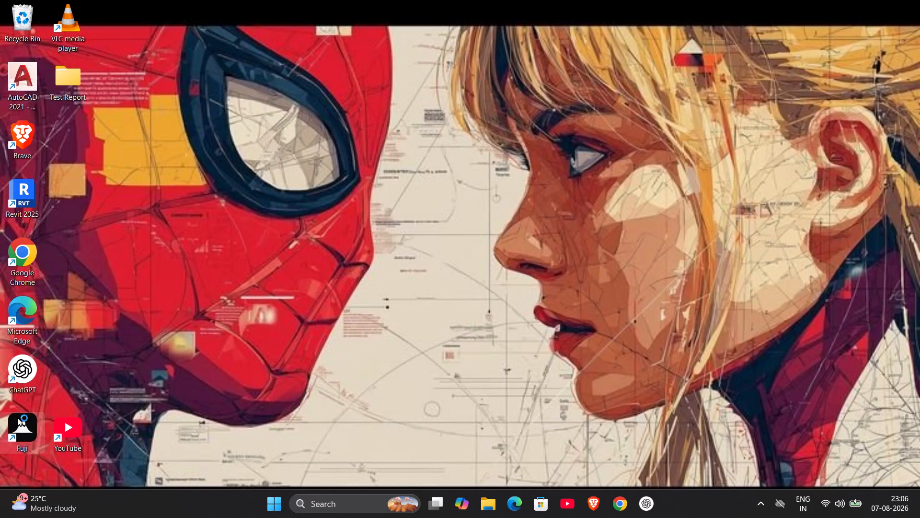
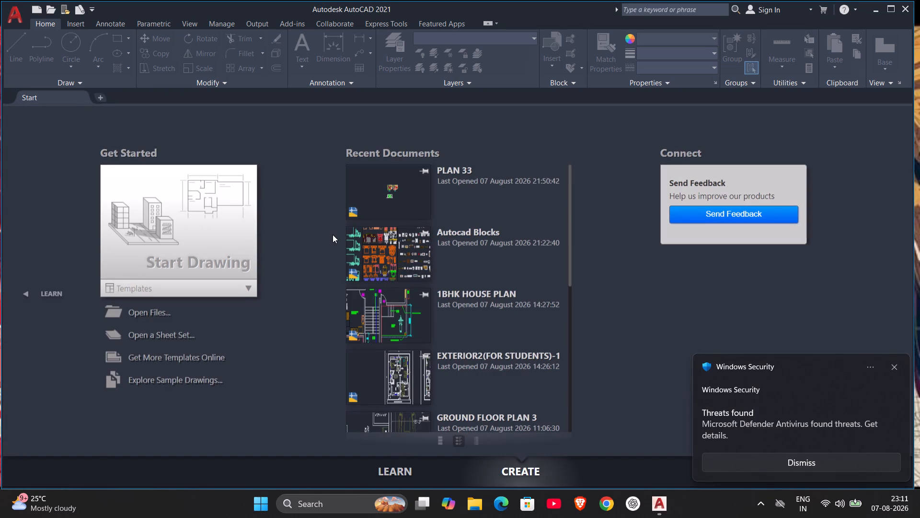
Reopen the PLAN 33 drawing from the recent documents.
{"action": "left_click", "coordinate": [398, 202]}
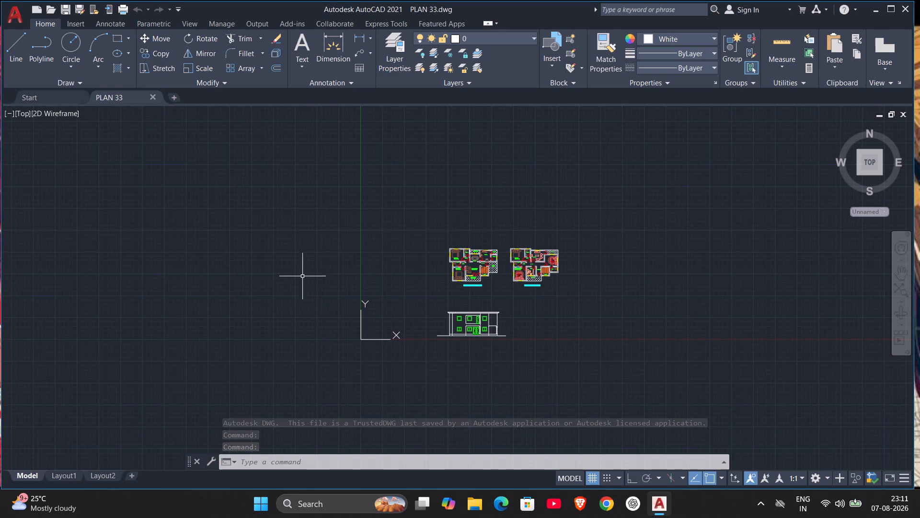
Examine the ground floor and first floor plans side by side.
{"action": "scroll", "coordinate": [498, 249], "scroll_direction": "up", "scroll_amount": 4}
{"action": "scroll", "coordinate": [531, 271], "scroll_direction": "up", "scroll_amount": 1}
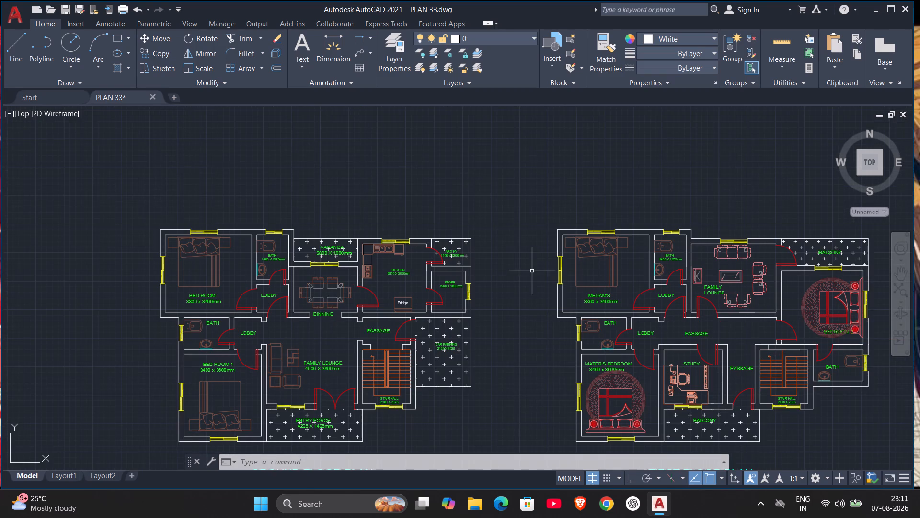
{"action": "middle_click_drag", "start_coordinate": [532, 277], "coordinate": [561, 261]}
{"action": "middle_click_drag", "start_coordinate": [561, 256], "coordinate": [513, 201]}
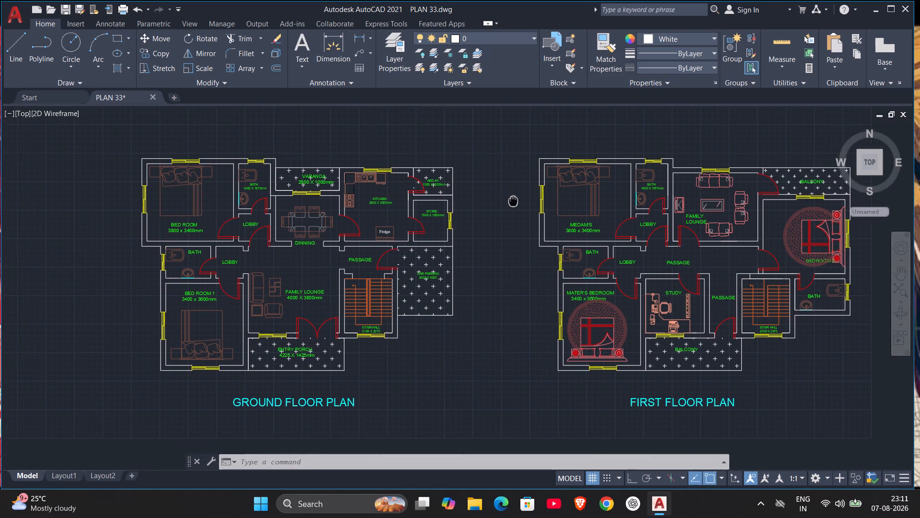
{"action": "middle_click_drag", "start_coordinate": [513, 201], "coordinate": [442, 219]}
{"action": "scroll", "coordinate": [439, 204], "scroll_direction": "up", "scroll_amount": 1}
{"action": "scroll", "coordinate": [498, 257], "scroll_direction": "down", "scroll_amount": 1}
{"action": "middle_click_drag", "start_coordinate": [500, 256], "coordinate": [487, 236]}
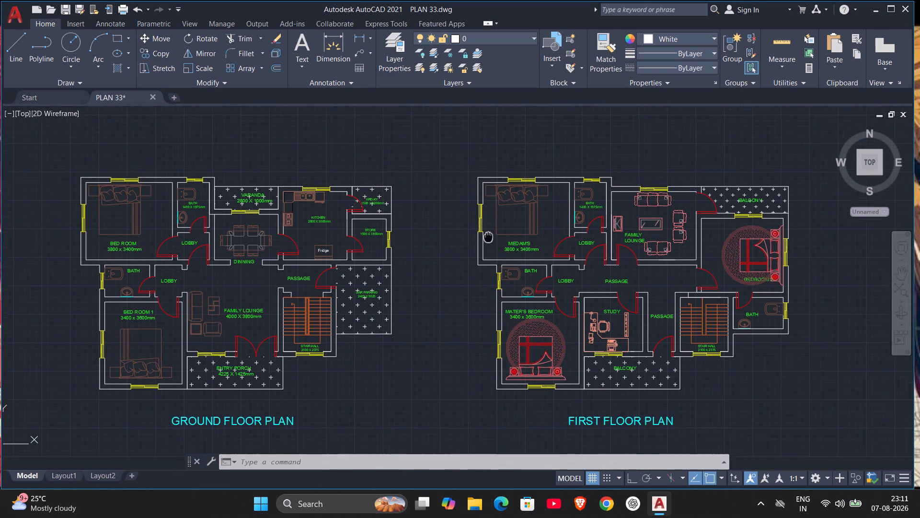
{"action": "middle_click_drag", "start_coordinate": [487, 236], "coordinate": [464, 235]}
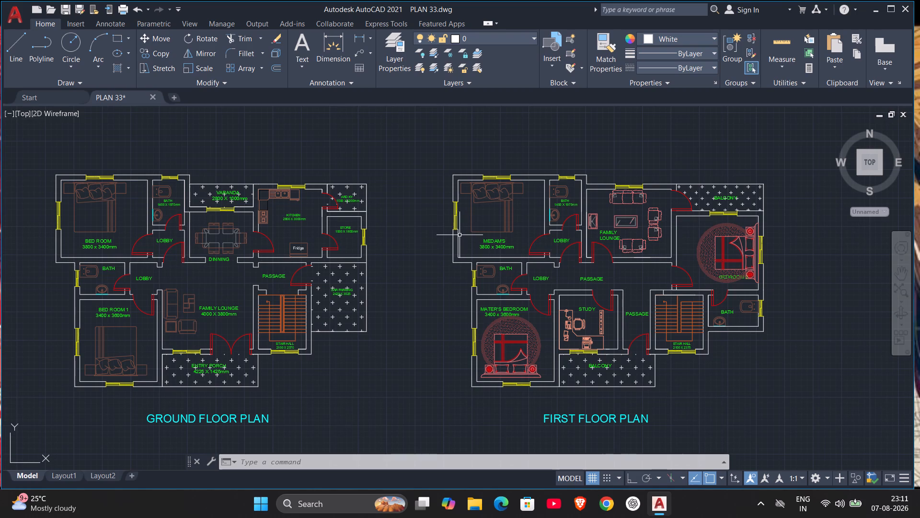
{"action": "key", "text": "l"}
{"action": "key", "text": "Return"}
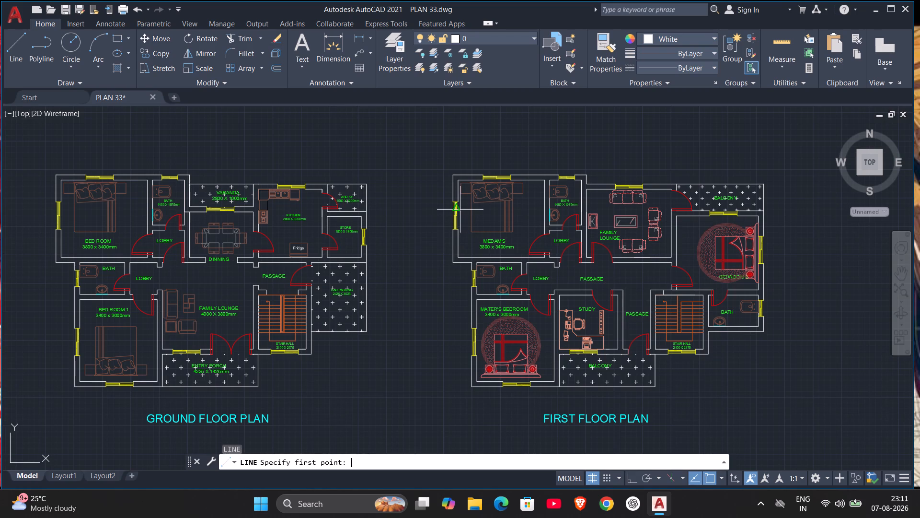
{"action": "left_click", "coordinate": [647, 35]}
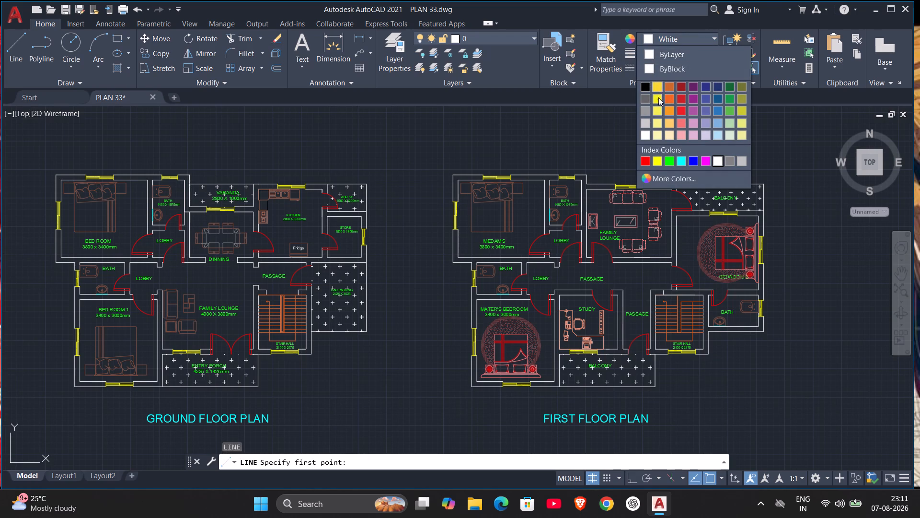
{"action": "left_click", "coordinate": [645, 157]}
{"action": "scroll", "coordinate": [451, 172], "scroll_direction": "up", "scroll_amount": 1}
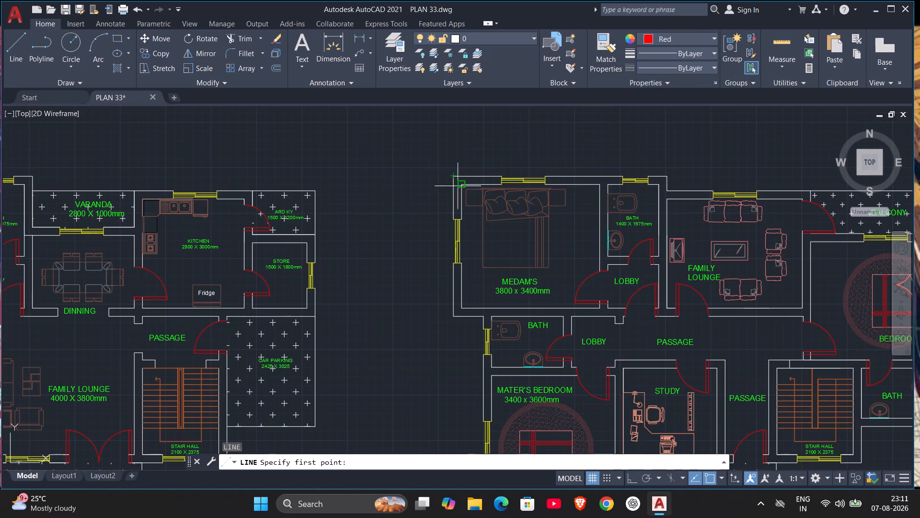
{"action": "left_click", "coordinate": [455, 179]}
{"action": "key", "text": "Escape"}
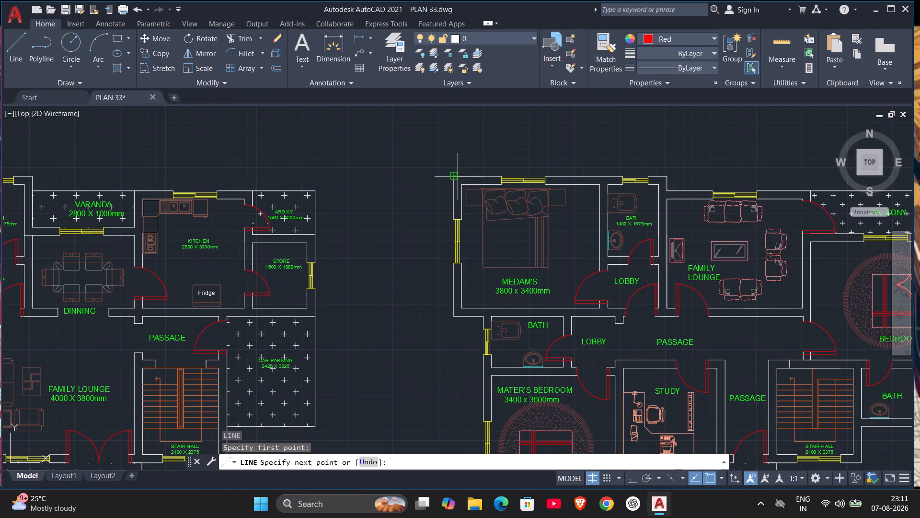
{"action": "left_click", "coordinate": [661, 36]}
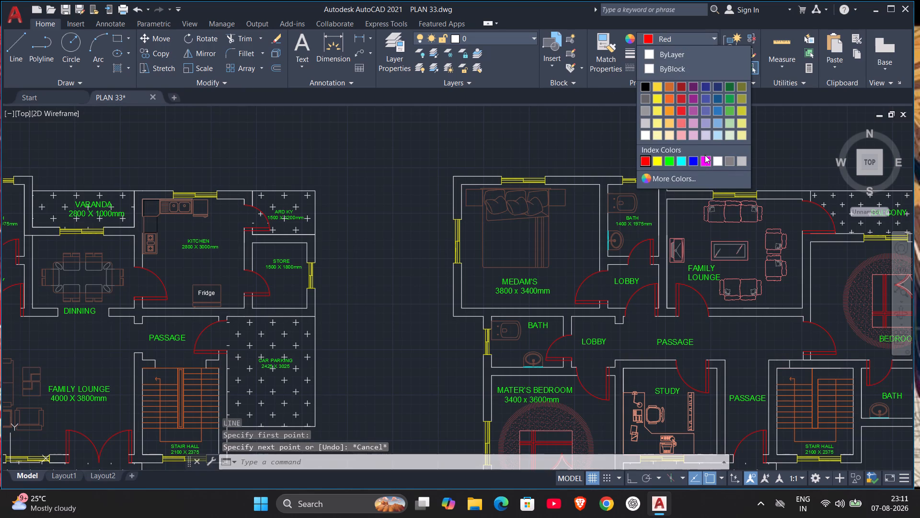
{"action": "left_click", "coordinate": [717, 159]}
Start a white Line outline of the first floor plan from Medam's bedroom's rear outer corner, past the bath, down to the family lounge wall.
{"action": "key", "text": "l"}
{"action": "key", "text": "Return"}
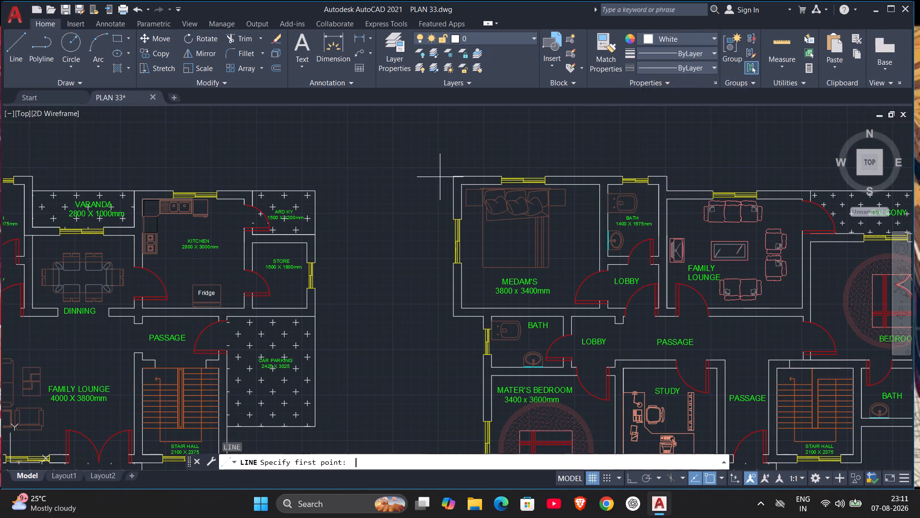
{"action": "left_click", "coordinate": [456, 176]}
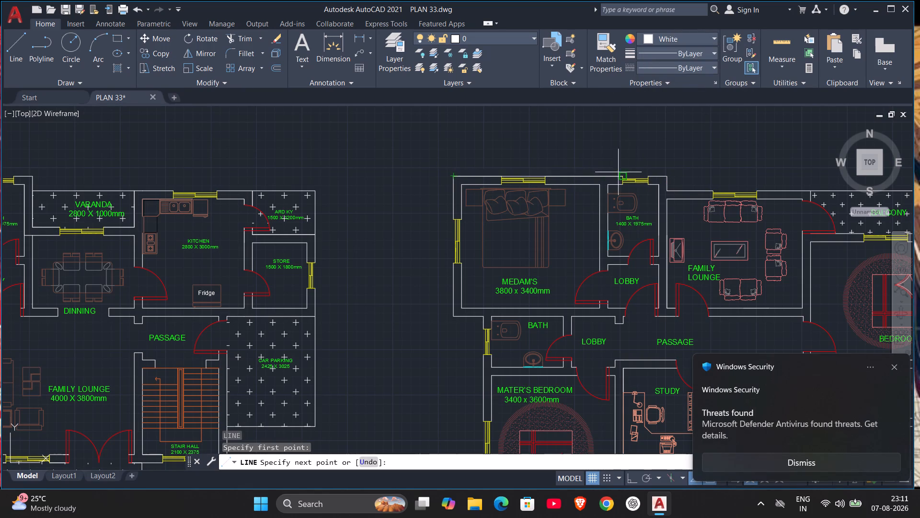
{"action": "left_click", "coordinate": [667, 177]}
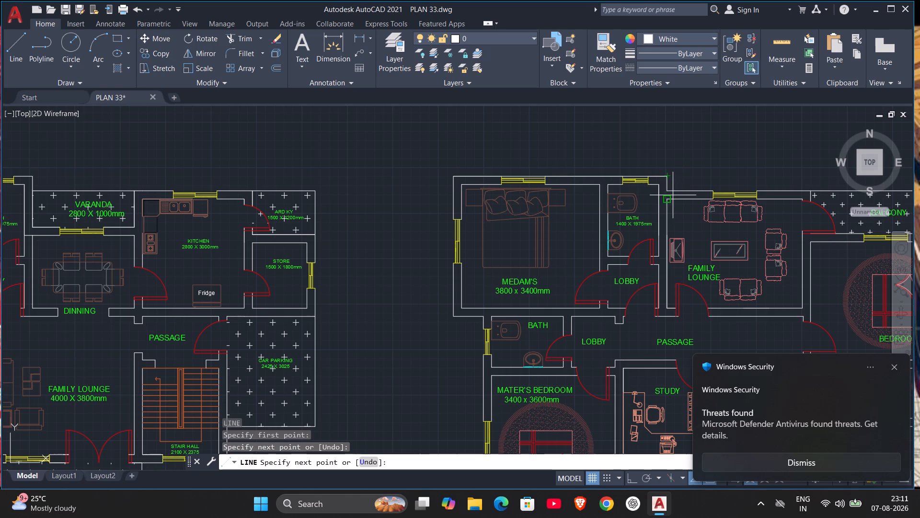
{"action": "left_click", "coordinate": [665, 187]}
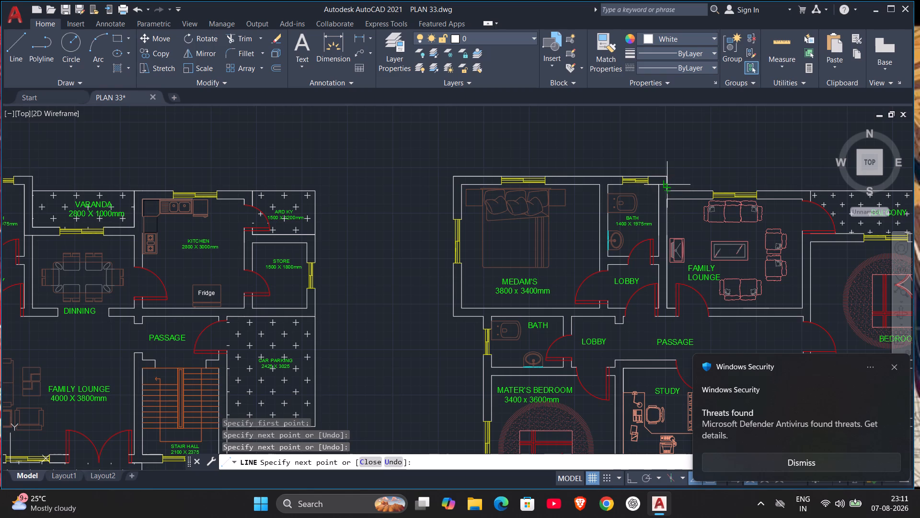
{"action": "key", "text": "ctrl+z"}
{"action": "scroll", "coordinate": [671, 189], "scroll_direction": "up", "scroll_amount": 2}
{"action": "middle_click_drag", "start_coordinate": [671, 188], "coordinate": [607, 197]}
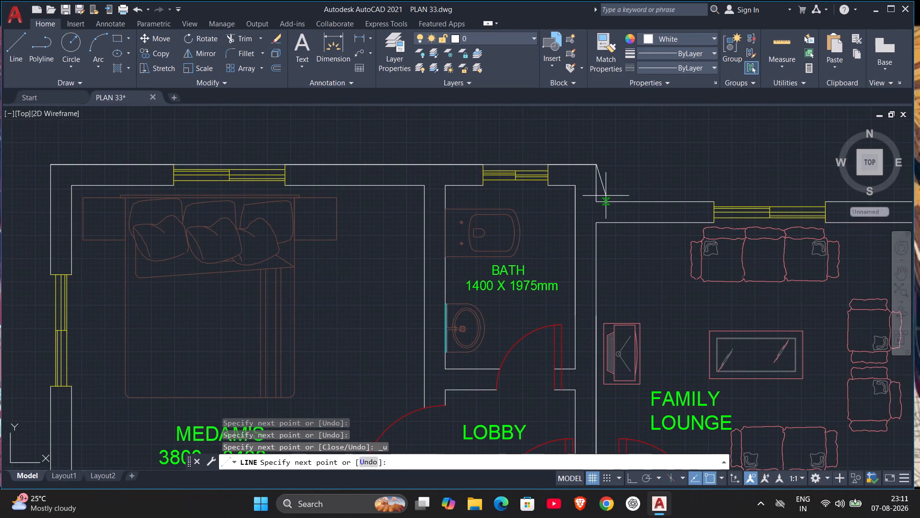
{"action": "left_click", "coordinate": [599, 201]}
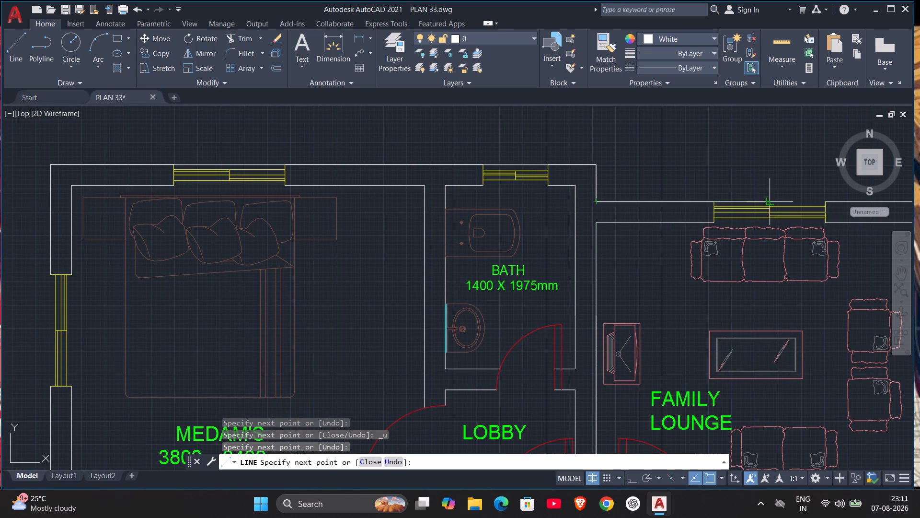
Continue the outline along the family lounge to the rear balcony's outer corner, and with Ortho on down to the bath's outer corner.
{"action": "middle_click_drag", "start_coordinate": [771, 204], "coordinate": [353, 230]}
{"action": "scroll", "coordinate": [656, 238], "scroll_direction": "down", "scroll_amount": 2}
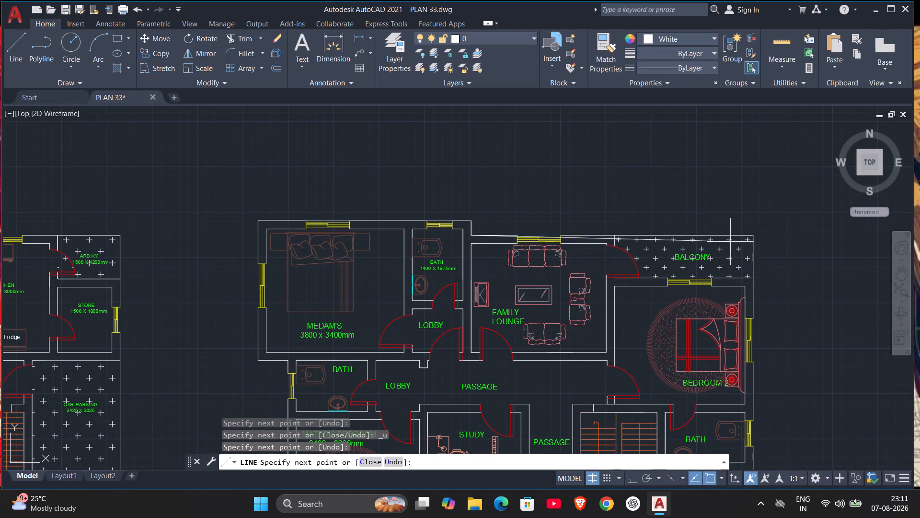
{"action": "middle_click_drag", "start_coordinate": [744, 237], "coordinate": [626, 268]}
{"action": "scroll", "coordinate": [632, 266], "scroll_direction": "up", "scroll_amount": 6}
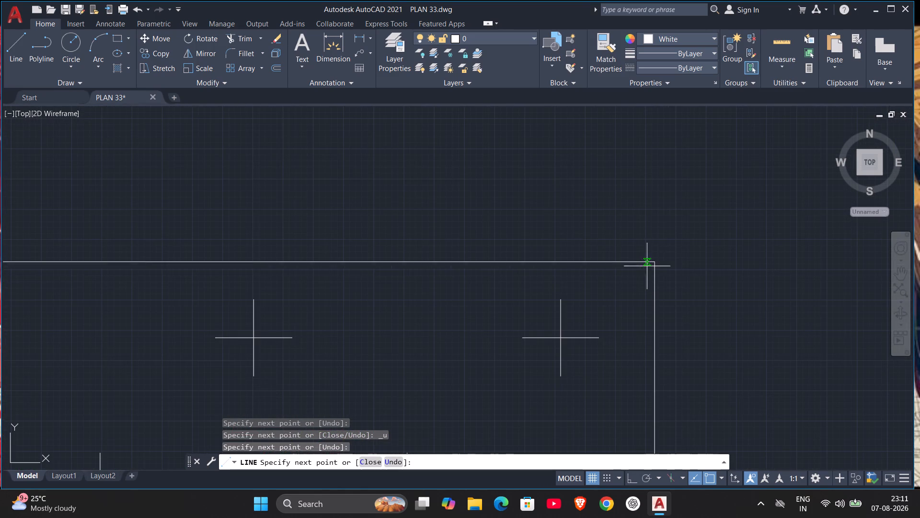
{"action": "left_click", "coordinate": [652, 261]}
{"action": "scroll", "coordinate": [662, 316], "scroll_direction": "down", "scroll_amount": 3}
{"action": "middle_click_drag", "start_coordinate": [673, 338], "coordinate": [653, 144]}
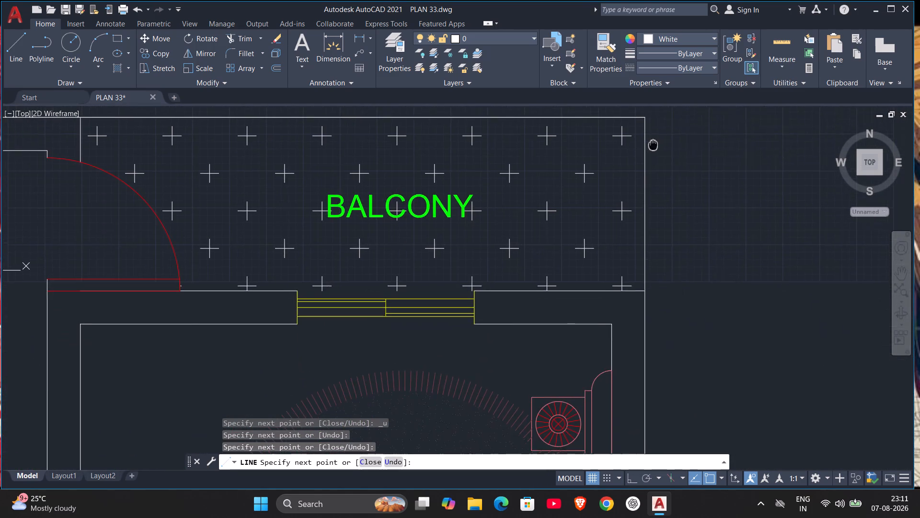
{"action": "middle_click_drag", "start_coordinate": [653, 144], "coordinate": [652, 143]}
{"action": "scroll", "coordinate": [661, 205], "scroll_direction": "down", "scroll_amount": 3}
{"action": "middle_click_drag", "start_coordinate": [677, 366], "coordinate": [658, 256]}
{"action": "scroll", "coordinate": [646, 321], "scroll_direction": "up", "scroll_amount": 4}
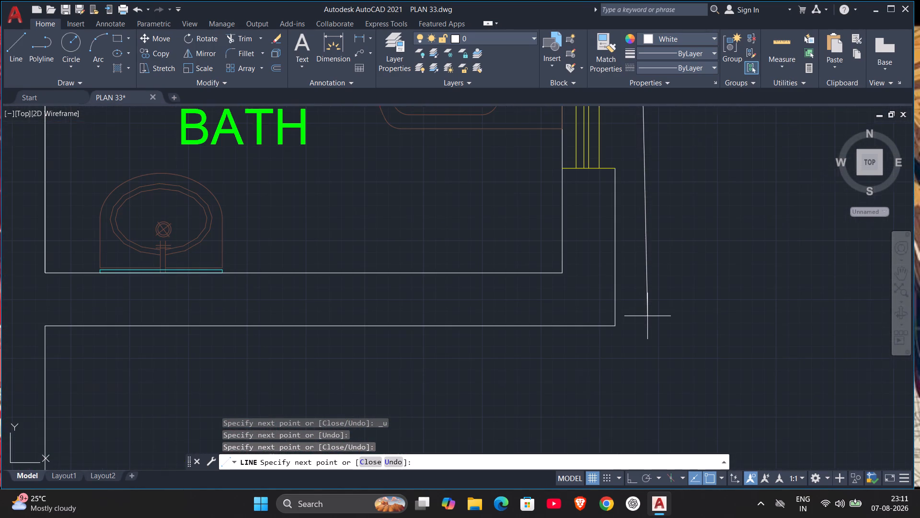
{"action": "key", "text": "F8"}
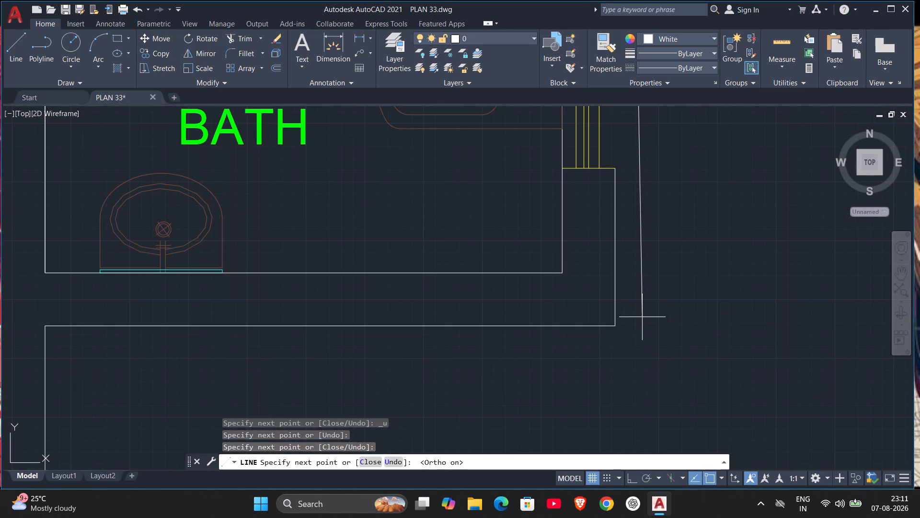
{"action": "left_click", "coordinate": [617, 326]}
Continue the outline along the bath's front wall and down to the stair hall's outer front corner.
{"action": "scroll", "coordinate": [315, 328], "scroll_direction": "down", "scroll_amount": 2}
{"action": "middle_click_drag", "start_coordinate": [316, 329], "coordinate": [407, 332]}
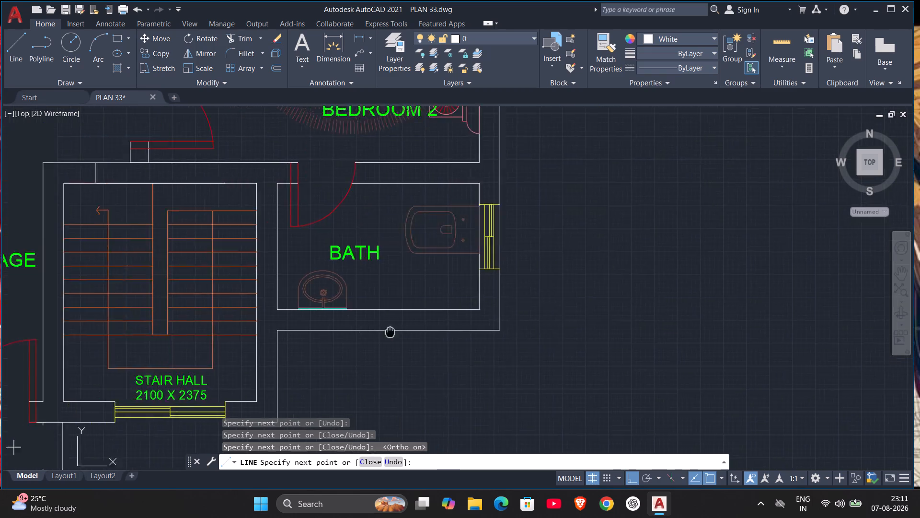
{"action": "middle_click_drag", "start_coordinate": [407, 332], "coordinate": [689, 291]}
{"action": "scroll", "coordinate": [577, 304], "scroll_direction": "up", "scroll_amount": 3}
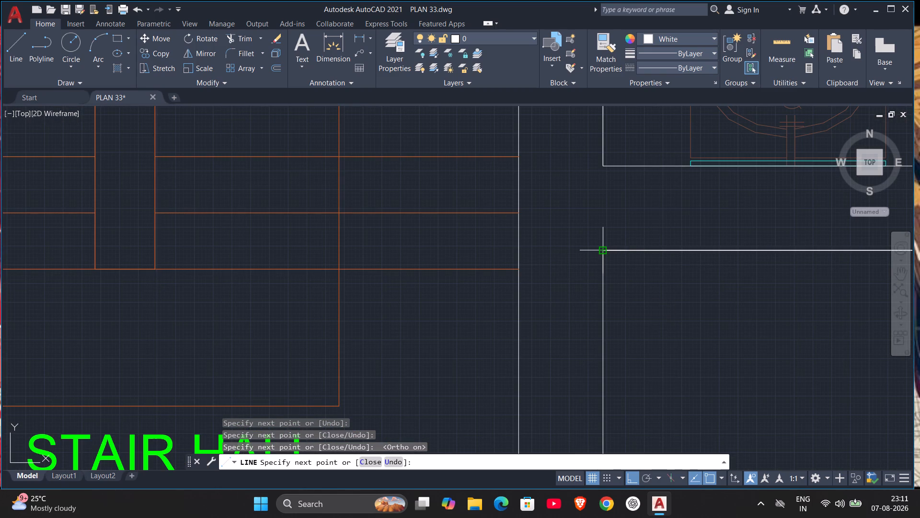
{"action": "left_click", "coordinate": [601, 252]}
{"action": "scroll", "coordinate": [621, 329], "scroll_direction": "down", "scroll_amount": 4}
{"action": "middle_click_drag", "start_coordinate": [636, 384], "coordinate": [606, 212]}
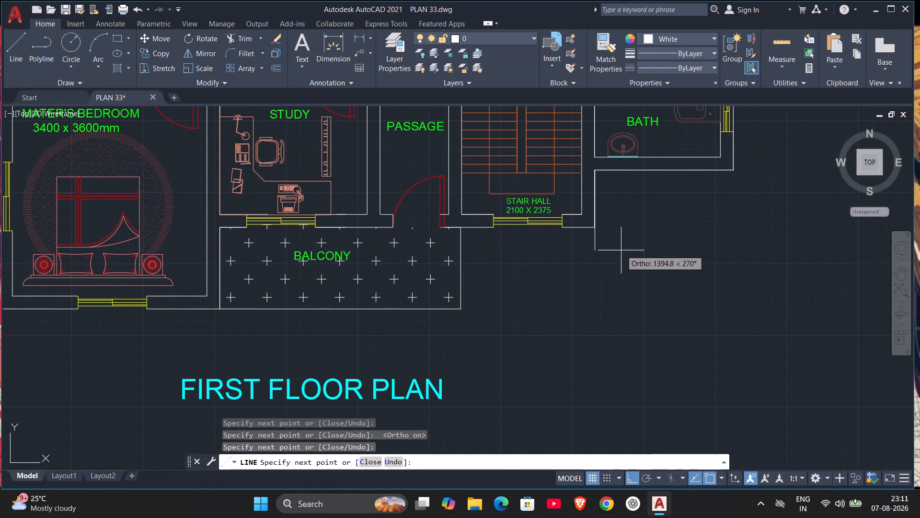
{"action": "scroll", "coordinate": [595, 232], "scroll_direction": "up", "scroll_amount": 4}
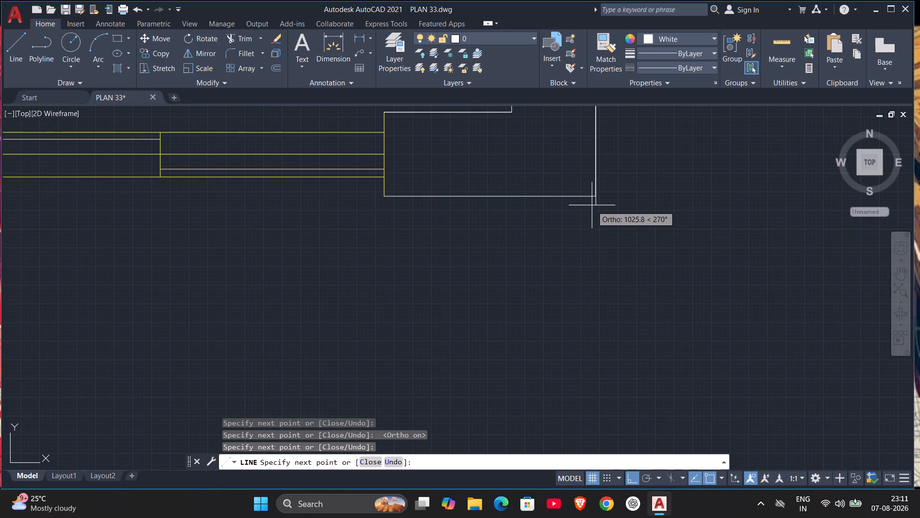
{"action": "left_click", "coordinate": [594, 197]}
Continue the outline along the stair hall's front wall and around the front balcony to the master's bedroom's outer front corner.
{"action": "scroll", "coordinate": [297, 200], "scroll_direction": "down", "scroll_amount": 1}
{"action": "middle_click_drag", "start_coordinate": [299, 201], "coordinate": [803, 223]}
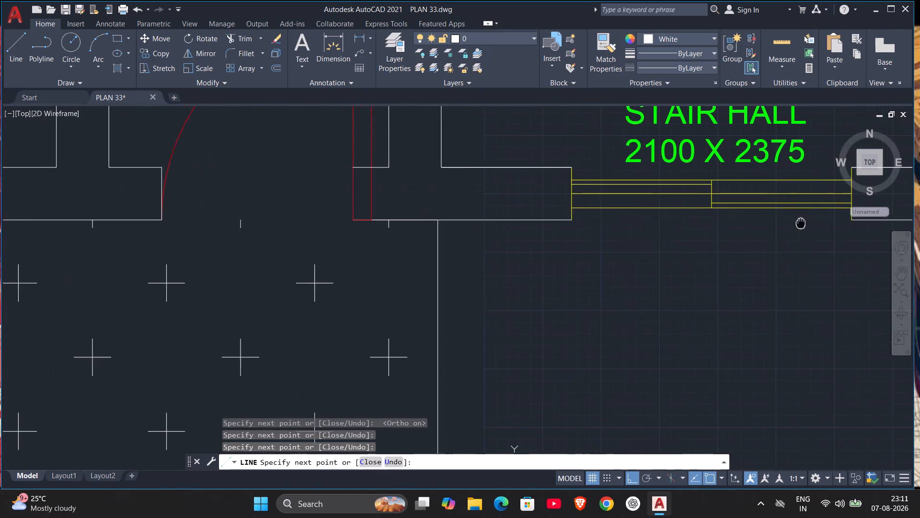
{"action": "middle_click_drag", "start_coordinate": [803, 223], "coordinate": [801, 223]}
{"action": "left_click", "coordinate": [437, 222]}
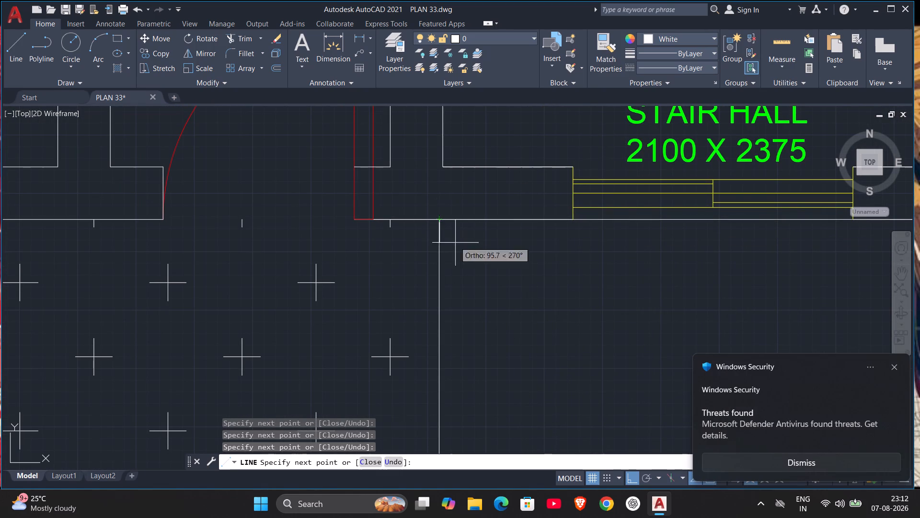
{"action": "scroll", "coordinate": [456, 269], "scroll_direction": "down", "scroll_amount": 3}
{"action": "middle_click_drag", "start_coordinate": [471, 332], "coordinate": [512, 175]}
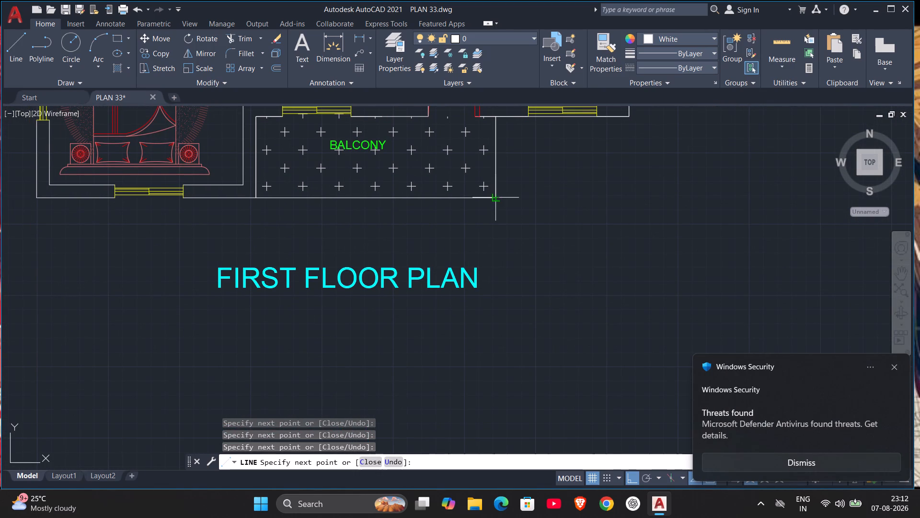
{"action": "left_click", "coordinate": [495, 196]}
{"action": "middle_click_drag", "start_coordinate": [344, 200], "coordinate": [870, 217]}
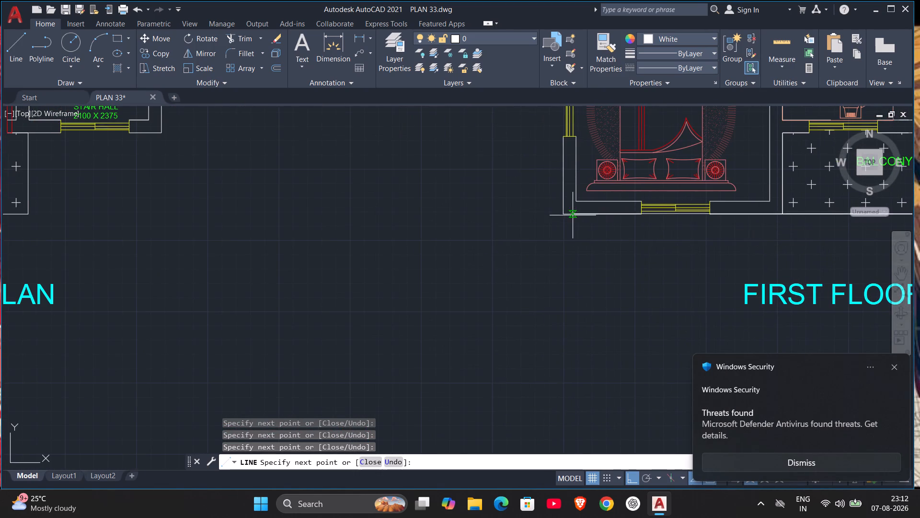
{"action": "scroll", "coordinate": [572, 215], "scroll_direction": "up", "scroll_amount": 3}
{"action": "left_click", "coordinate": [538, 207]}
Complete the first floor outline up the master's bedroom and bath side, around Medam's bedroom, back to its rear starting corner.
{"action": "scroll", "coordinate": [549, 162], "scroll_direction": "down", "scroll_amount": 2}
{"action": "middle_click_drag", "start_coordinate": [549, 166], "coordinate": [558, 380]}
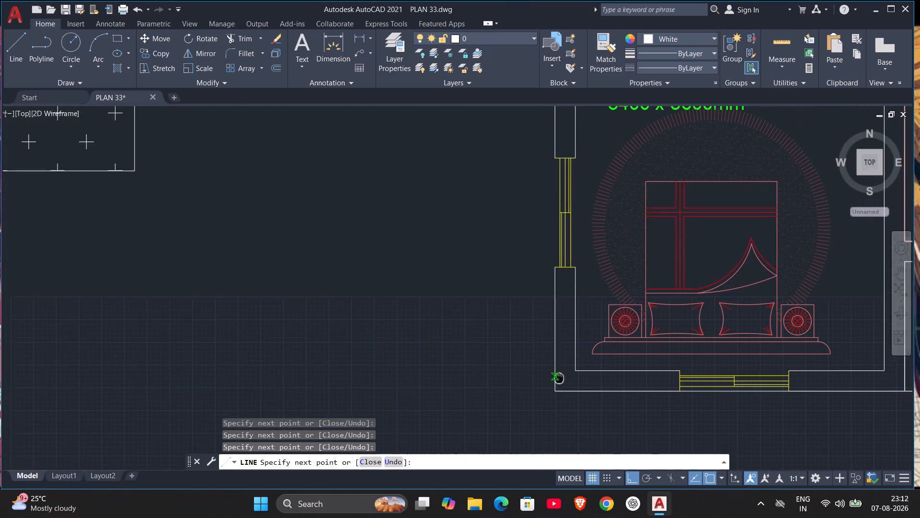
{"action": "middle_click_drag", "start_coordinate": [558, 380], "coordinate": [558, 382]}
{"action": "middle_click_drag", "start_coordinate": [566, 196], "coordinate": [564, 457]}
{"action": "scroll", "coordinate": [563, 338], "scroll_direction": "down", "scroll_amount": 2}
{"action": "middle_click_drag", "start_coordinate": [555, 274], "coordinate": [552, 339]}
{"action": "scroll", "coordinate": [552, 335], "scroll_direction": "up", "scroll_amount": 4}
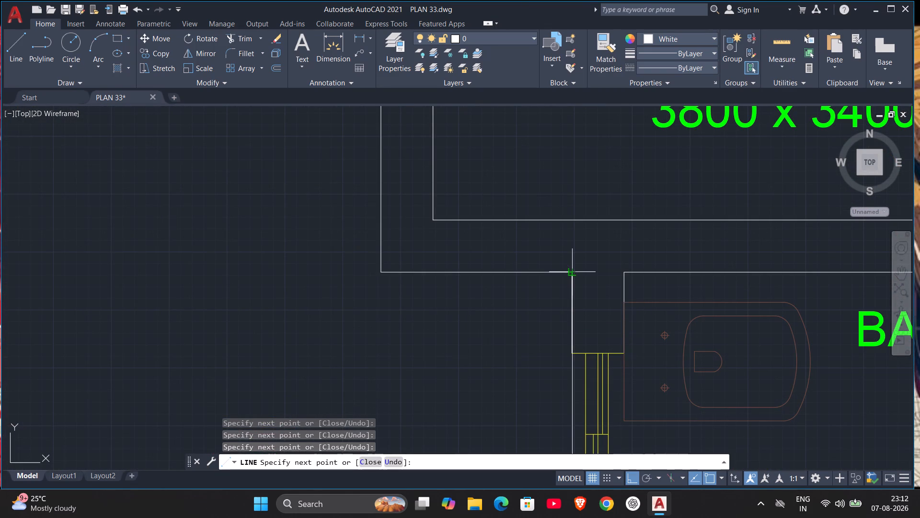
{"action": "left_click", "coordinate": [571, 275]}
{"action": "left_click", "coordinate": [380, 271]}
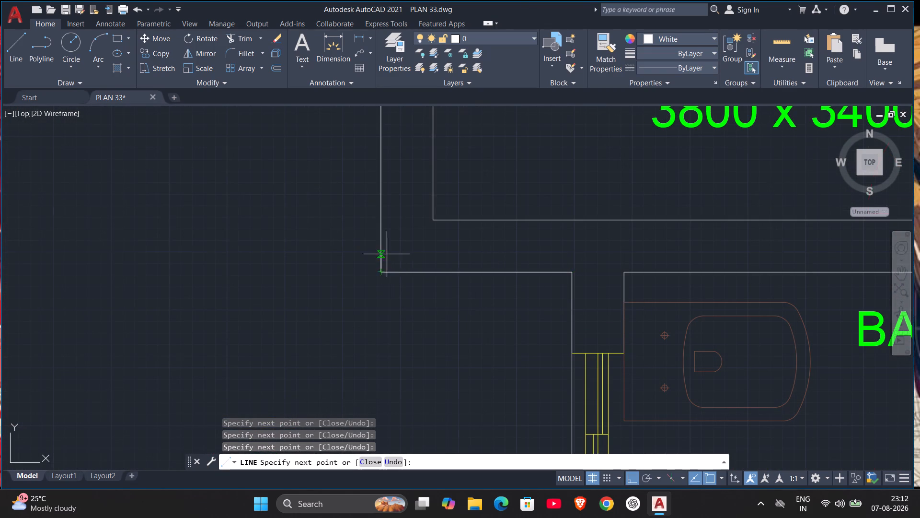
{"action": "scroll", "coordinate": [387, 254], "scroll_direction": "down", "scroll_amount": 4}
{"action": "middle_click_drag", "start_coordinate": [397, 242], "coordinate": [451, 379]}
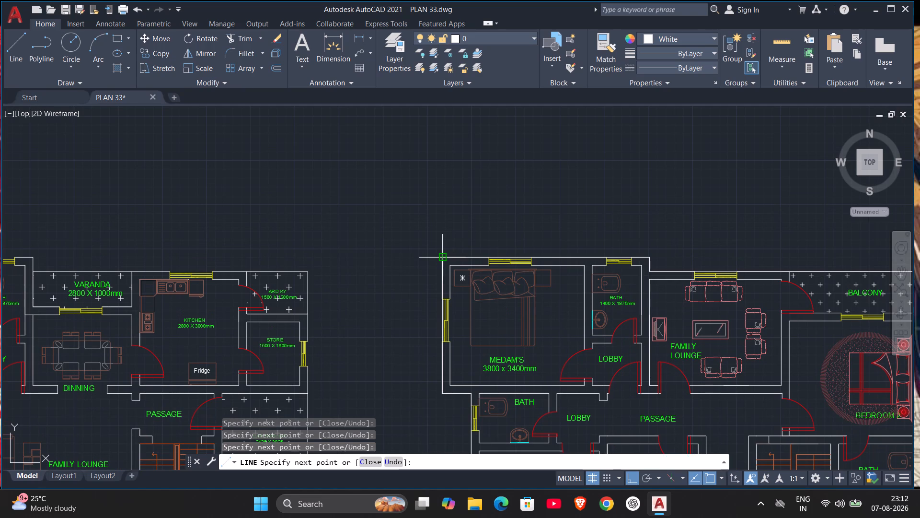
{"action": "left_click", "coordinate": [440, 257]}
{"action": "key", "text": "Escape"}
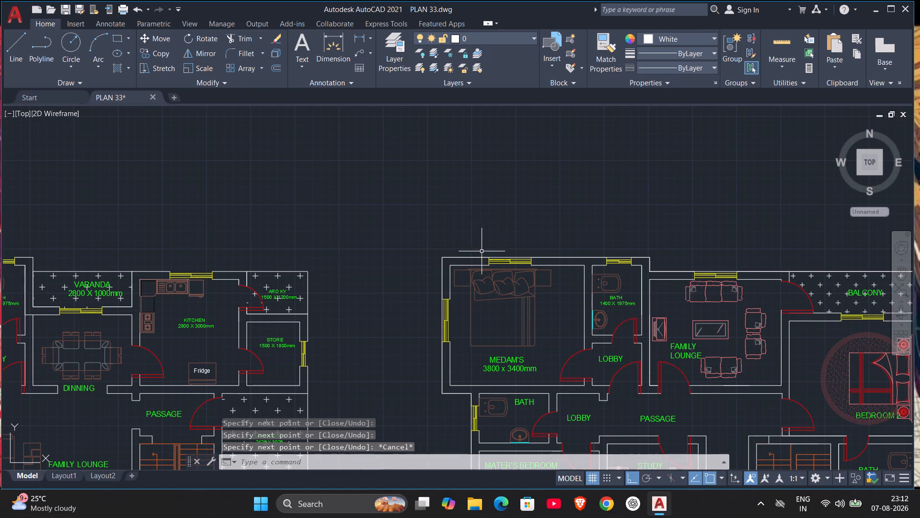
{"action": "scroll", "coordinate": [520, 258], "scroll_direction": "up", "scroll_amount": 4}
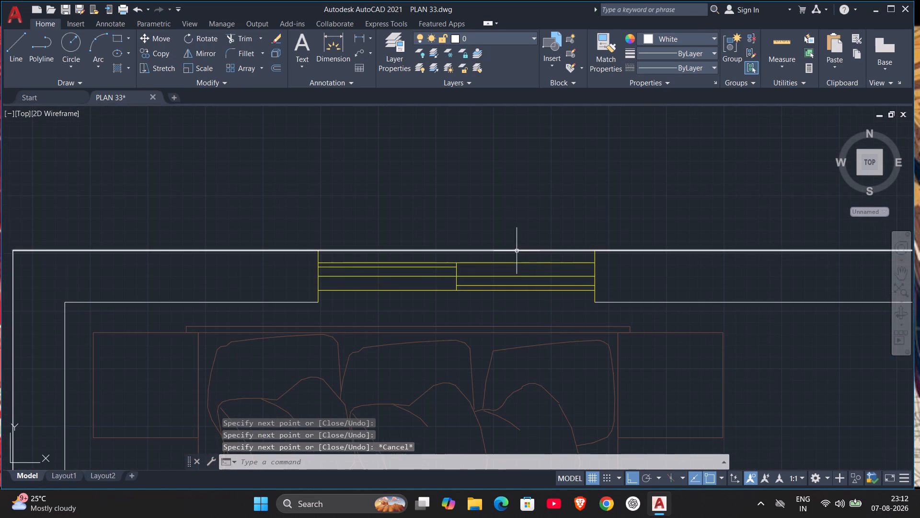
Join all the traced outer wall lines around the first floor plan into a single polyline.
{"action": "left_click", "coordinate": [517, 251]}
{"action": "scroll", "coordinate": [667, 298], "scroll_direction": "down", "scroll_amount": 3}
{"action": "middle_click_drag", "start_coordinate": [743, 322], "coordinate": [482, 263]}
{"action": "scroll", "coordinate": [622, 255], "scroll_direction": "up", "scroll_amount": 2}
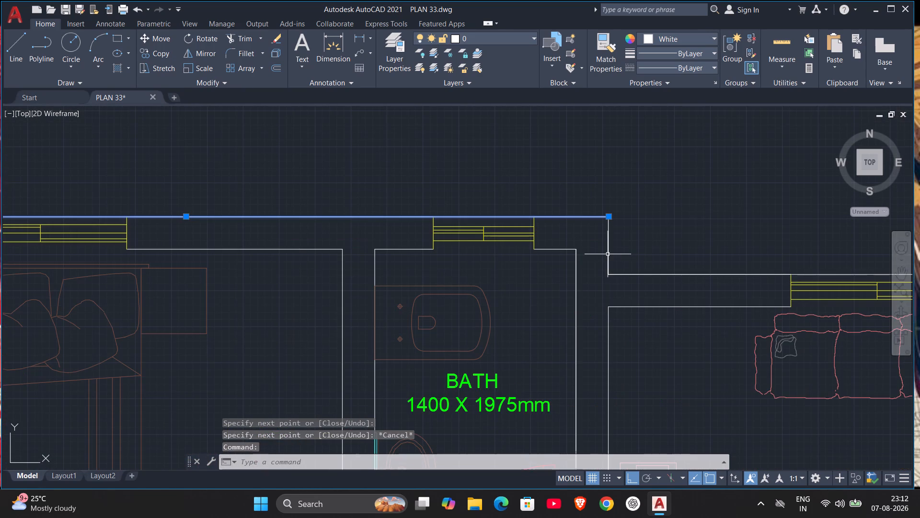
{"action": "left_click", "coordinate": [609, 254]}
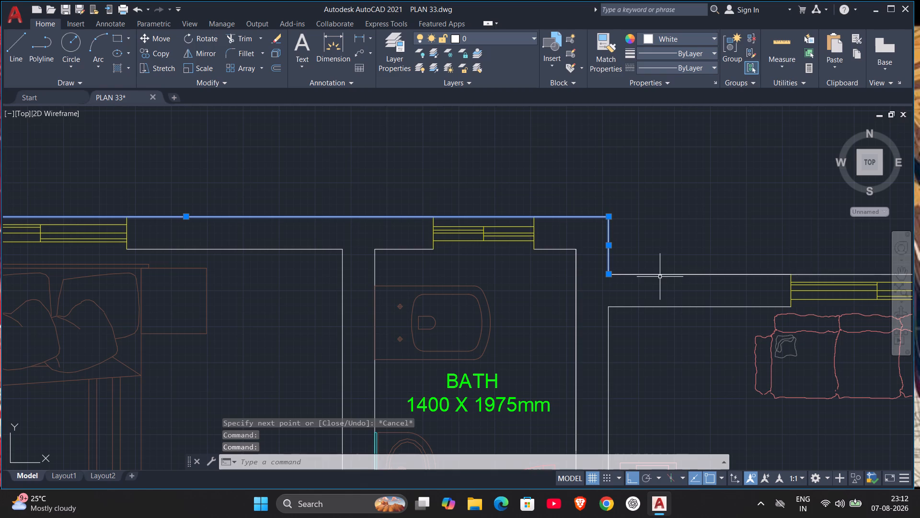
{"action": "left_click", "coordinate": [660, 274]}
{"action": "scroll", "coordinate": [779, 300], "scroll_direction": "down", "scroll_amount": 2}
{"action": "middle_click_drag", "start_coordinate": [786, 310], "coordinate": [346, 245]}
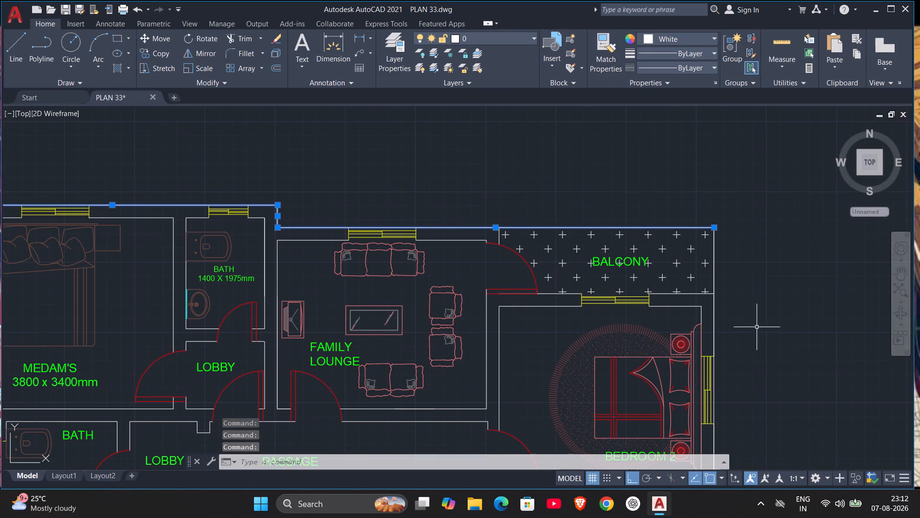
{"action": "left_click", "coordinate": [715, 329]}
{"action": "scroll", "coordinate": [743, 387], "scroll_direction": "down", "scroll_amount": 1}
{"action": "middle_click_drag", "start_coordinate": [743, 392], "coordinate": [732, 234]}
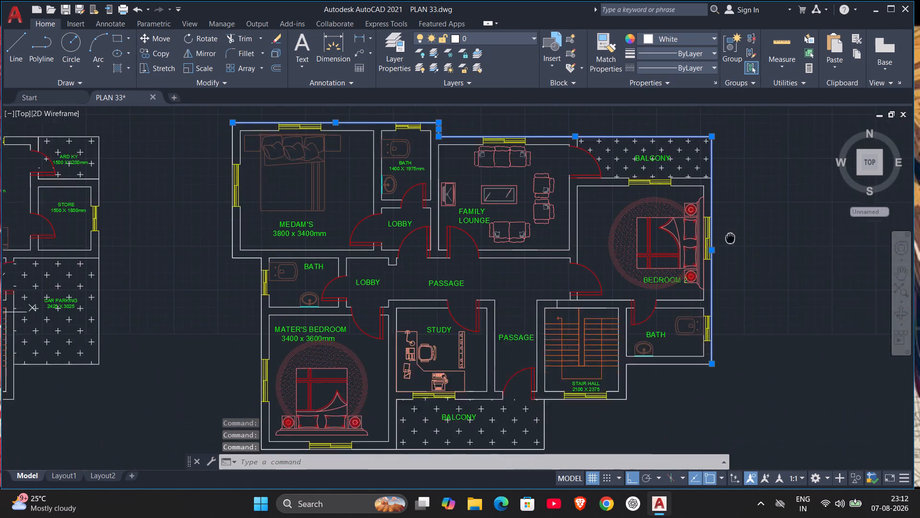
{"action": "middle_click_drag", "start_coordinate": [732, 234], "coordinate": [743, 181]}
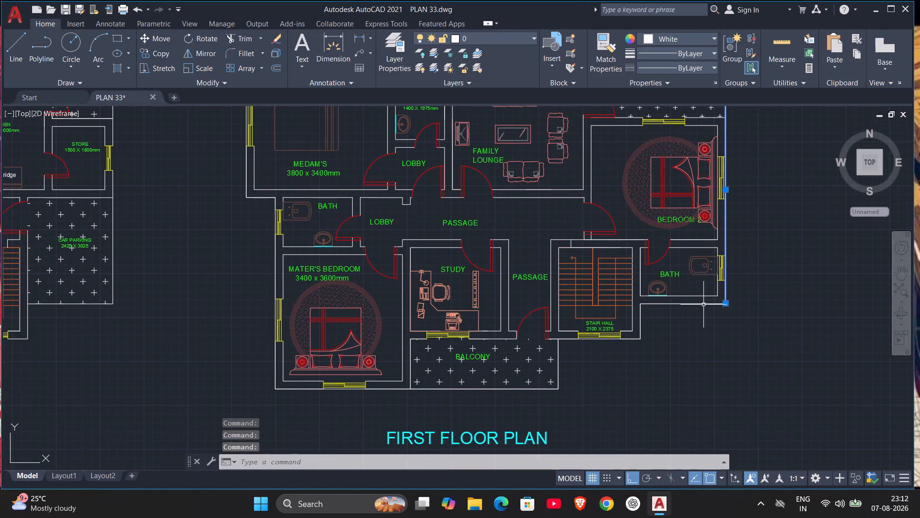
{"action": "left_click", "coordinate": [703, 305]}
{"action": "left_click", "coordinate": [639, 331]}
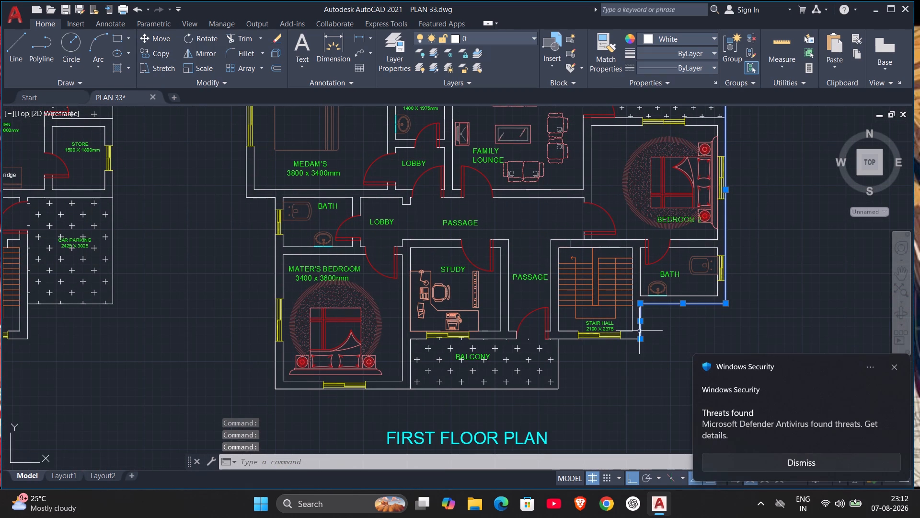
{"action": "left_click", "coordinate": [618, 339]}
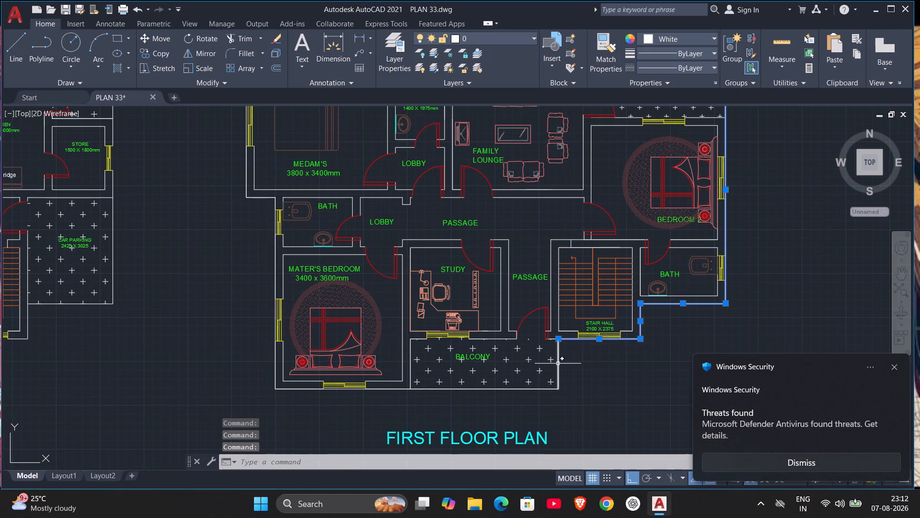
{"action": "left_click", "coordinate": [557, 359]}
{"action": "left_click", "coordinate": [538, 388]}
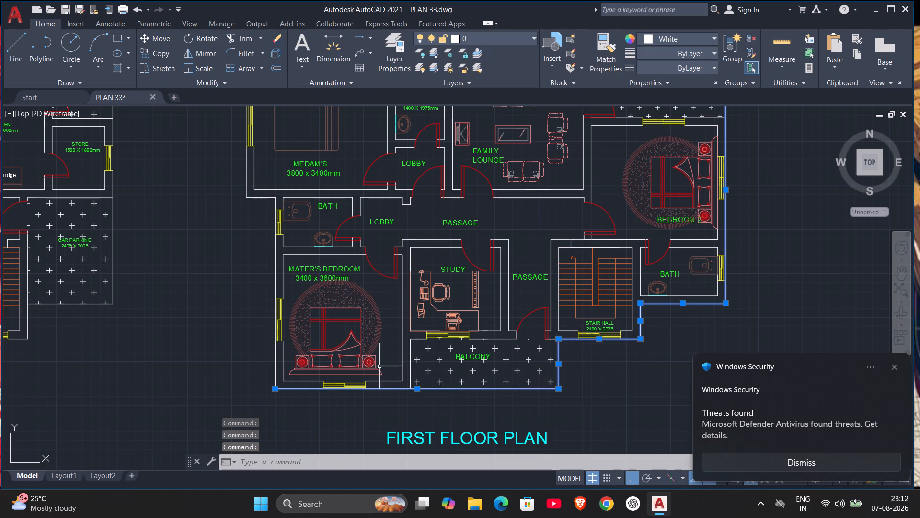
{"action": "scroll", "coordinate": [379, 365], "scroll_direction": "down", "scroll_amount": 1}
{"action": "middle_click_drag", "start_coordinate": [379, 365], "coordinate": [654, 378]}
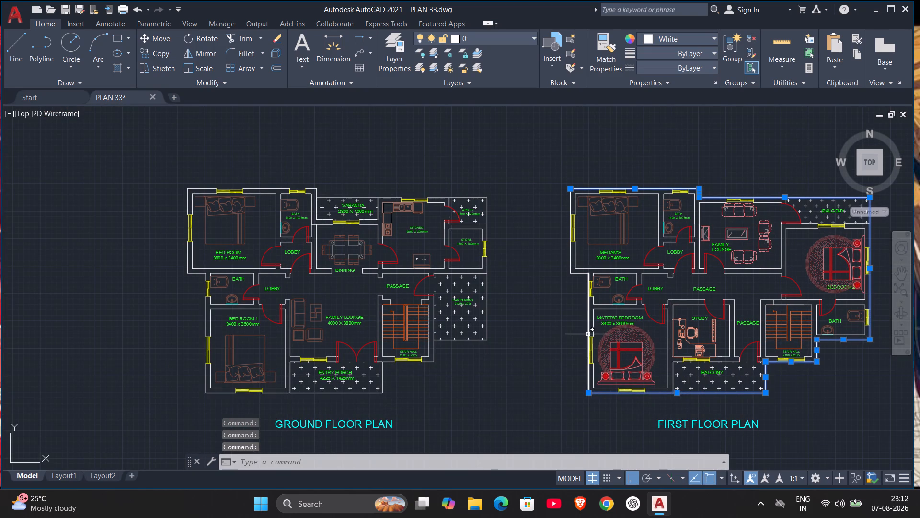
{"action": "left_click", "coordinate": [588, 334]}
{"action": "left_click", "coordinate": [575, 274]}
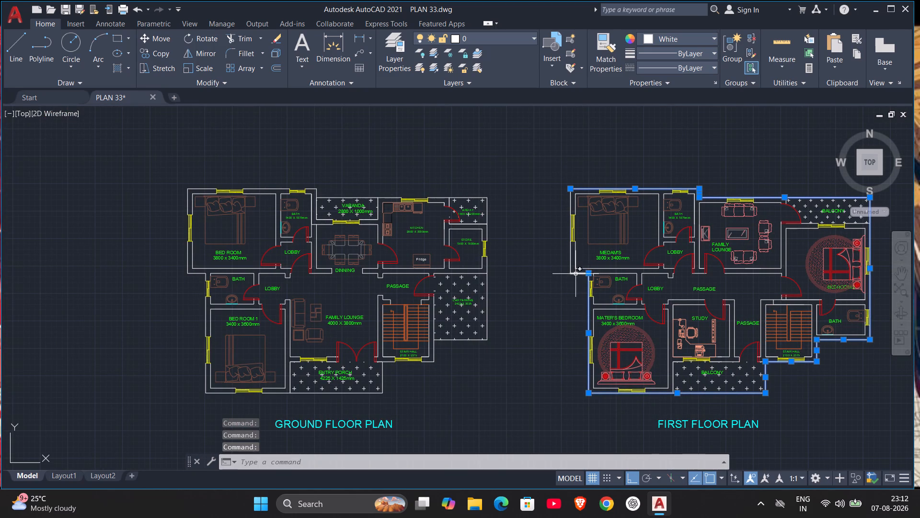
{"action": "left_click", "coordinate": [570, 258]}
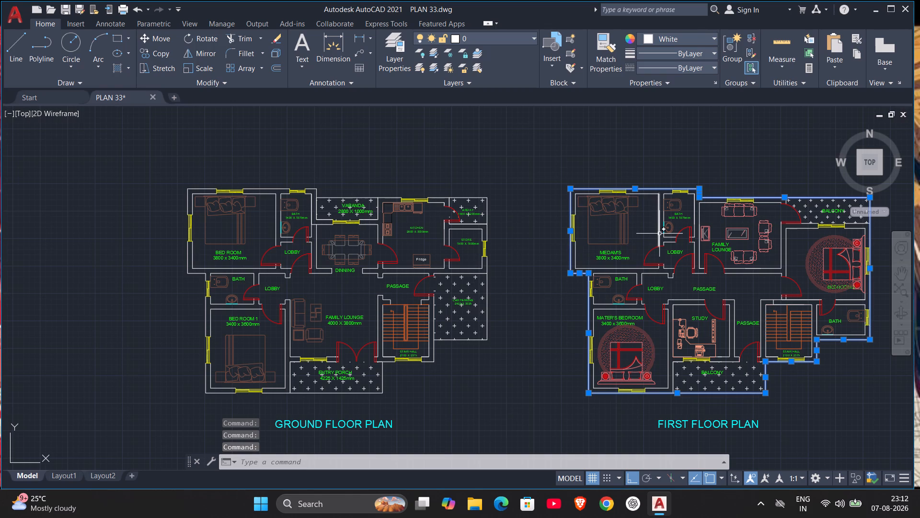
{"action": "key", "text": "j"}
{"action": "key", "text": "Return"}
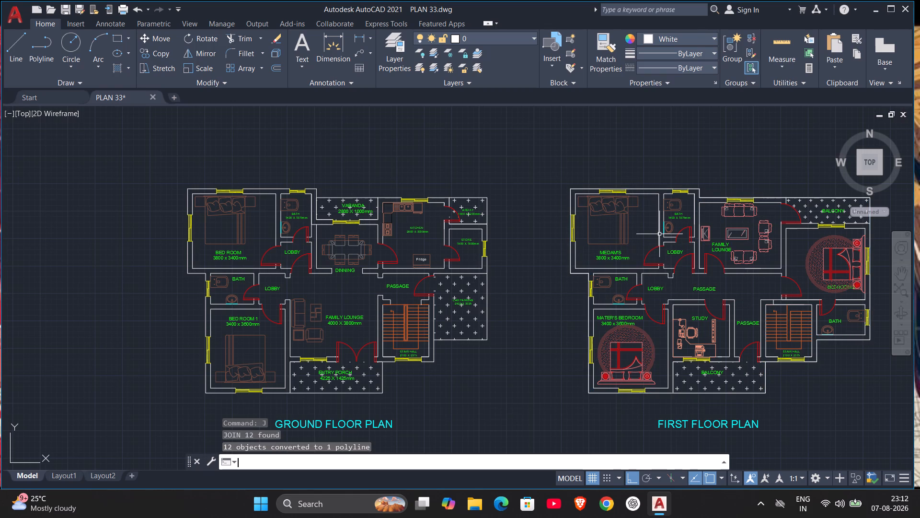
Offset the joined first floor outline outward by 500.
{"action": "scroll", "coordinate": [644, 185], "scroll_direction": "up", "scroll_amount": 2}
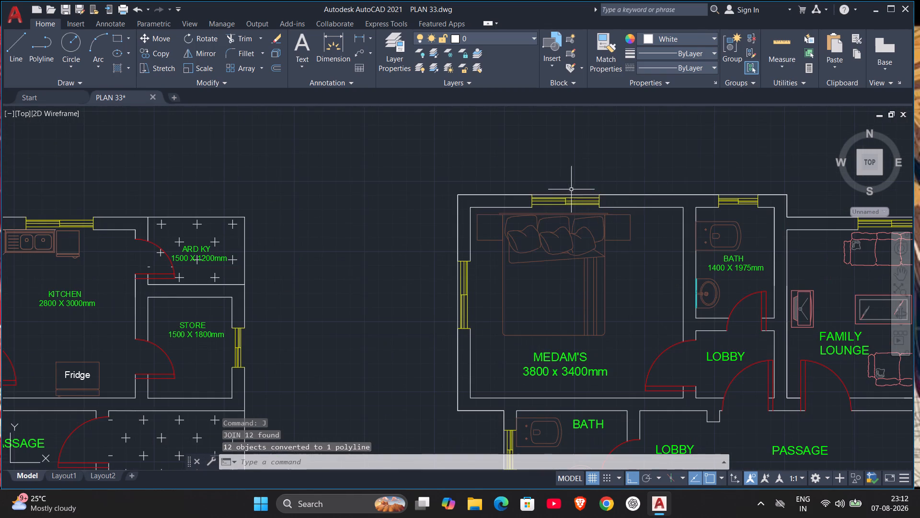
{"action": "left_click", "coordinate": [570, 195]}
{"action": "scroll", "coordinate": [664, 310], "scroll_direction": "down", "scroll_amount": 2}
{"action": "middle_click_drag", "start_coordinate": [668, 314], "coordinate": [621, 239]}
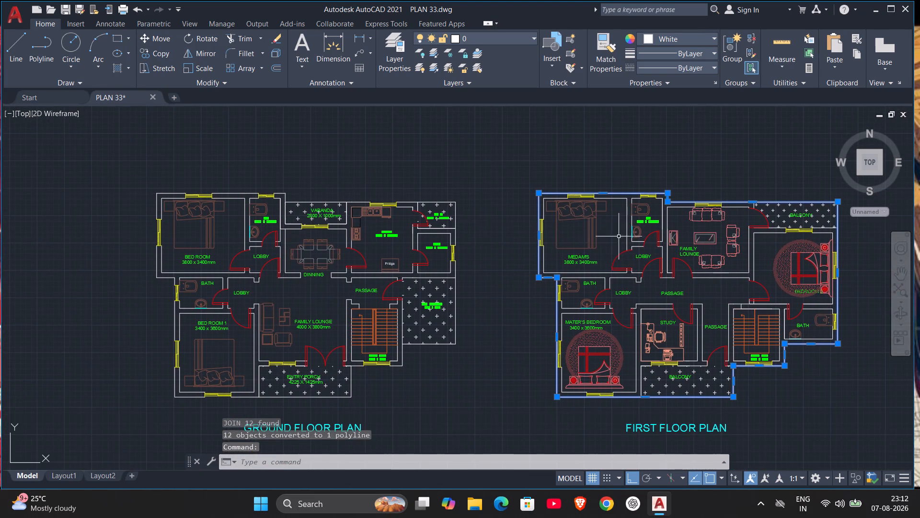
{"action": "key", "text": "o"}
{"action": "key", "text": "Return"}
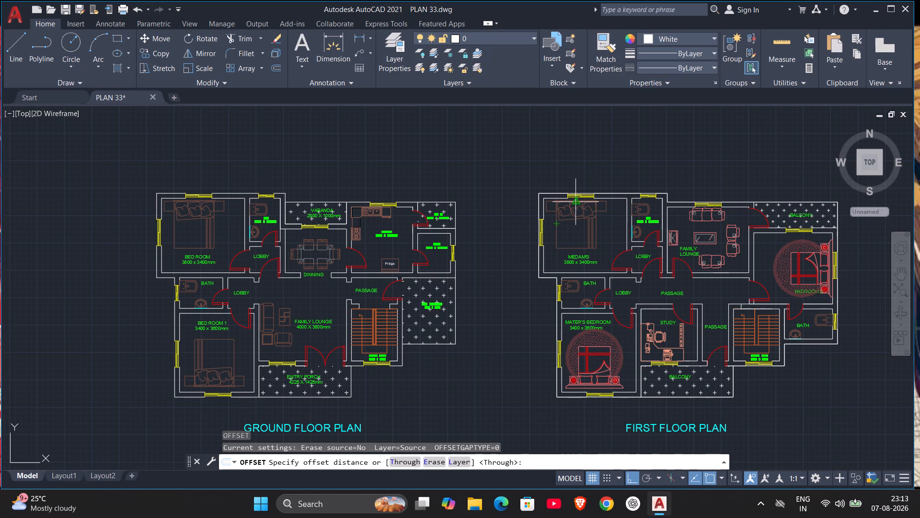
{"action": "type", "text": "500"}
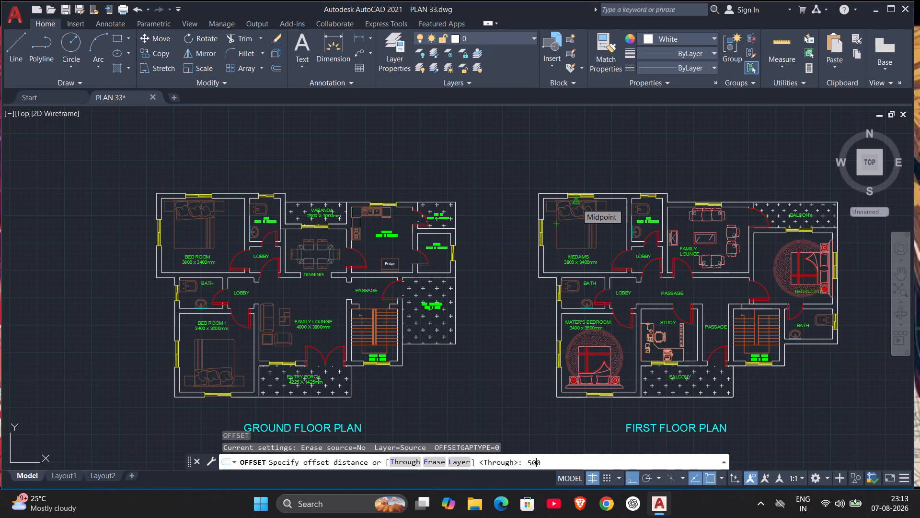
{"action": "key", "text": "Return"}
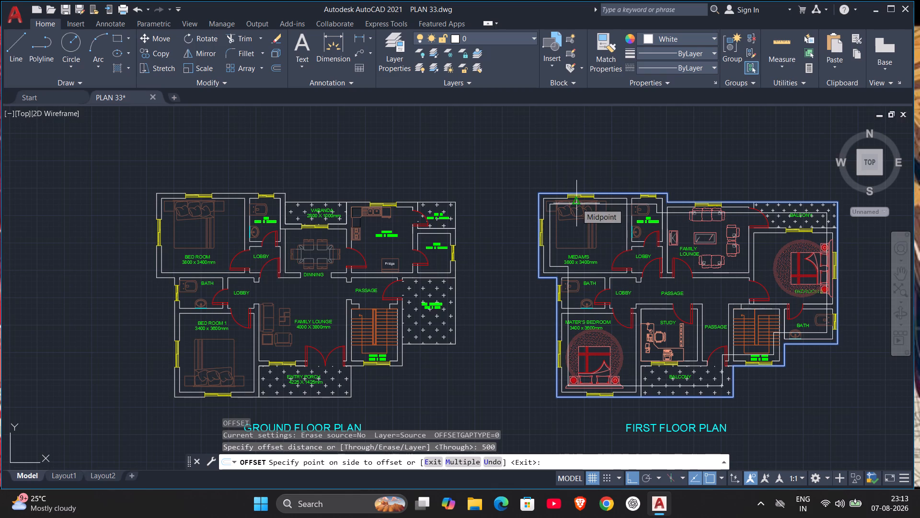
{"action": "left_click", "coordinate": [570, 150]}
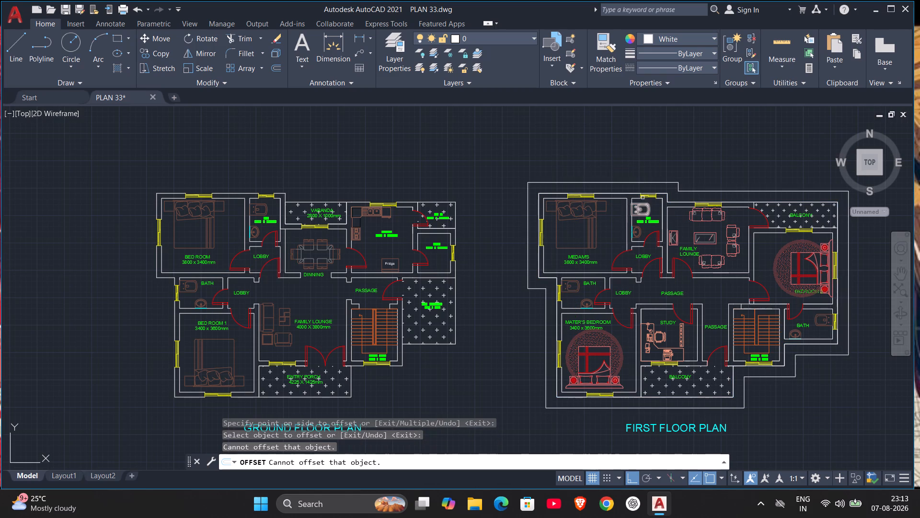
{"action": "scroll", "coordinate": [645, 174], "scroll_direction": "up", "scroll_amount": 2}
{"action": "key", "text": "Escape"}
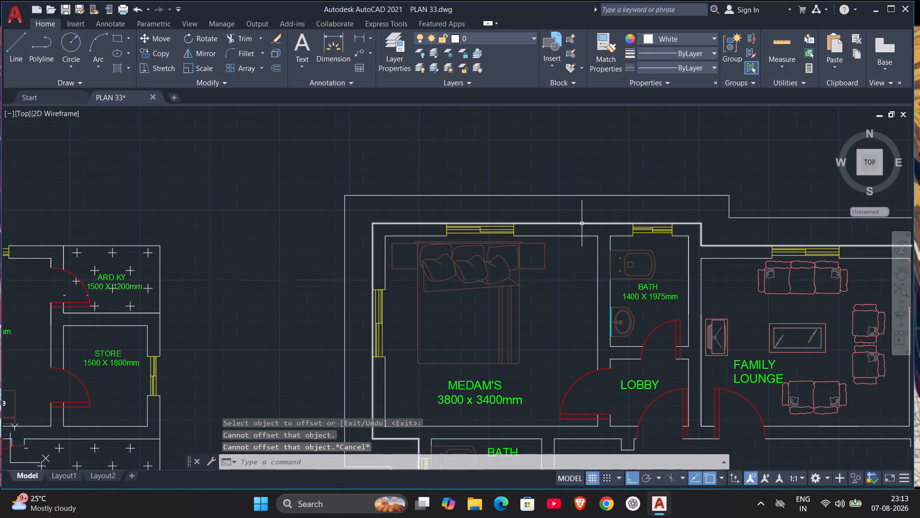
Delete the original joined outline lying on the first floor plan's outer walls, keeping the offset one.
{"action": "scroll", "coordinate": [473, 224], "scroll_direction": "up", "scroll_amount": 3}
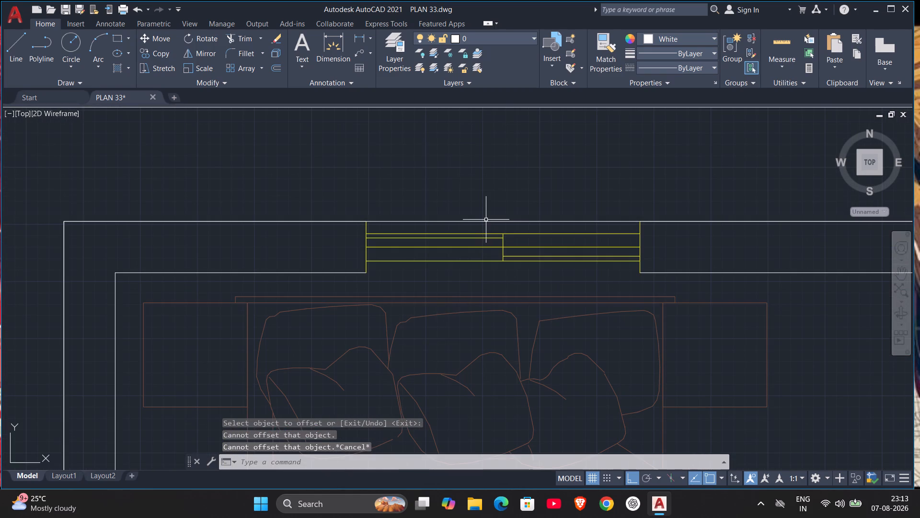
{"action": "left_click", "coordinate": [486, 220]}
{"action": "key", "text": "Delete"}
Move the offset outline by its rear corner beside Medam's bedroom horizontally into the empty space east of the first floor plan.
{"action": "scroll", "coordinate": [673, 296], "scroll_direction": "down", "scroll_amount": 5}
{"action": "middle_click_drag", "start_coordinate": [732, 343], "coordinate": [542, 226]}
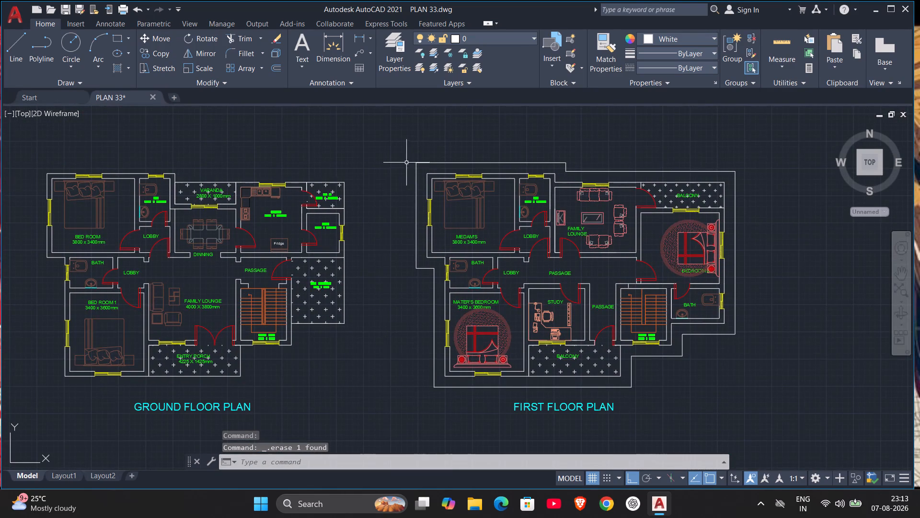
{"action": "left_click", "coordinate": [417, 163]}
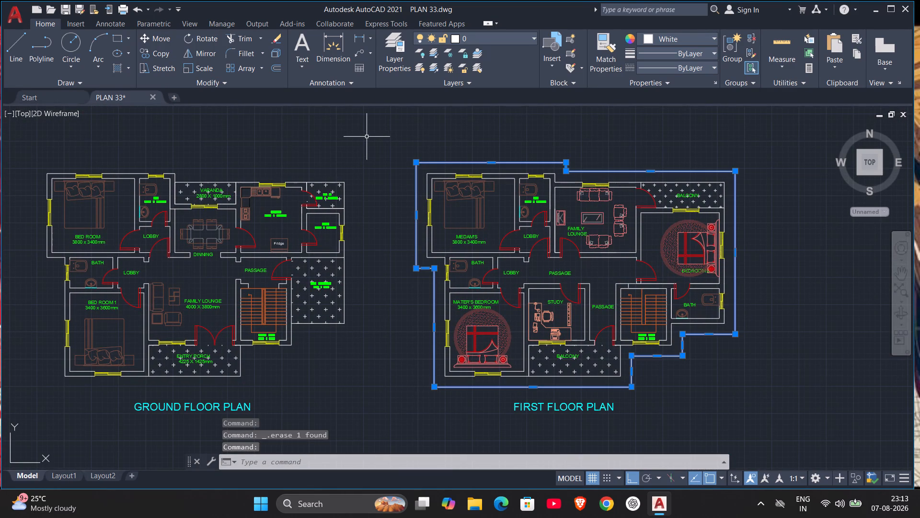
{"action": "key", "text": "m"}
{"action": "key", "text": "Return"}
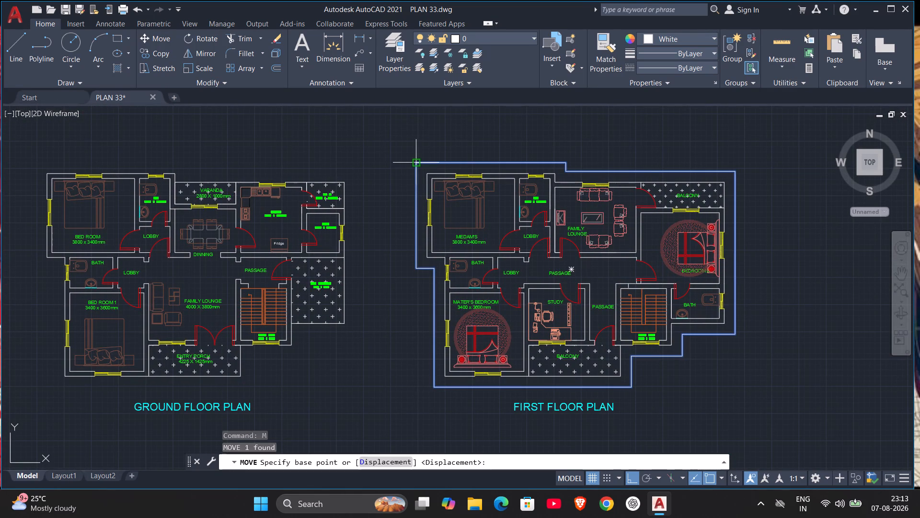
{"action": "left_click", "coordinate": [417, 164]}
{"action": "scroll", "coordinate": [611, 204], "scroll_direction": "down", "scroll_amount": 4}
{"action": "middle_click_drag", "start_coordinate": [626, 213], "coordinate": [493, 222]}
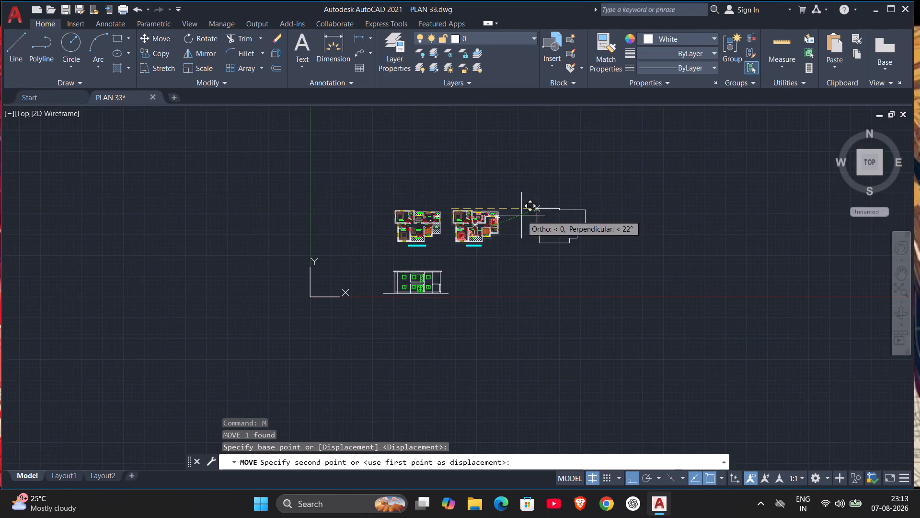
{"action": "scroll", "coordinate": [525, 215], "scroll_direction": "up", "scroll_amount": 2}
{"action": "left_click", "coordinate": [504, 225]}
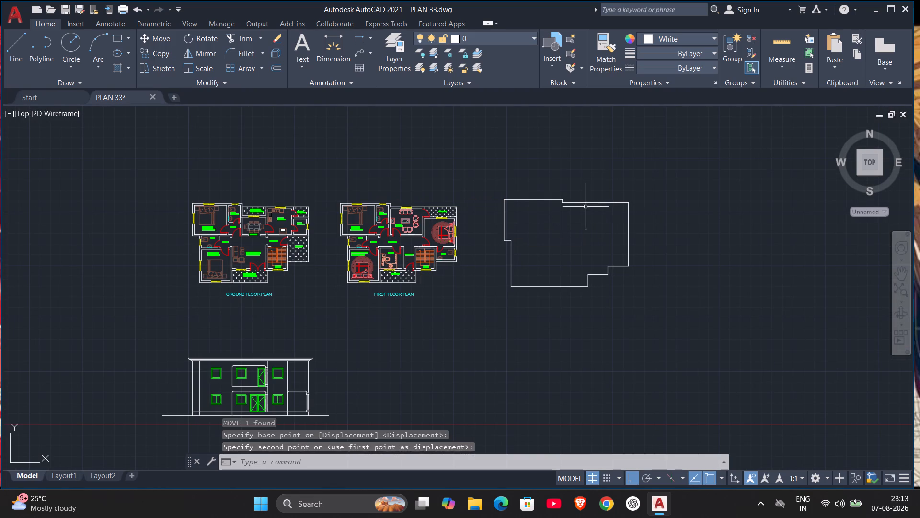
With the Line command started, turn on polar tracking with the 45, 90, 135, 180 degree increments for work on the moved outline.
{"action": "scroll", "coordinate": [586, 233], "scroll_direction": "up", "scroll_amount": 1}
{"action": "middle_click", "coordinate": [586, 233]}
{"action": "scroll", "coordinate": [586, 233], "scroll_direction": "up", "scroll_amount": 1}
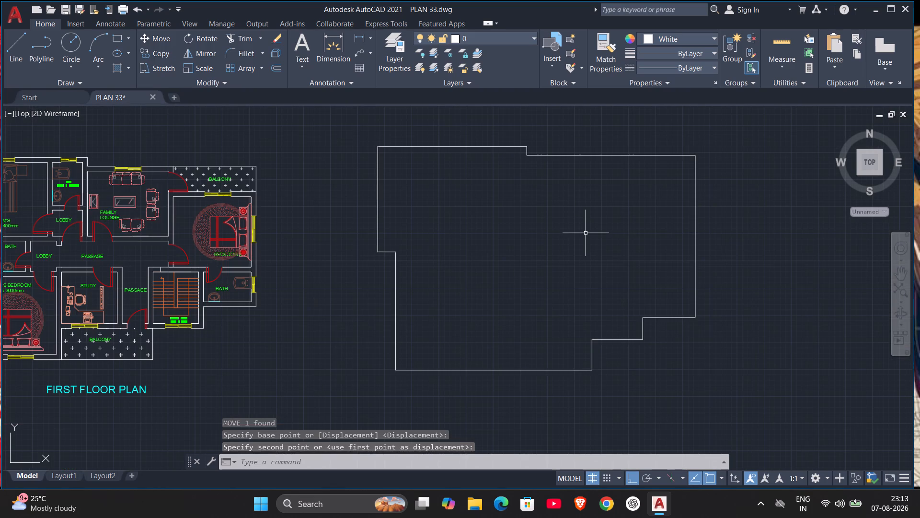
{"action": "middle_click_drag", "start_coordinate": [505, 345], "coordinate": [505, 343]}
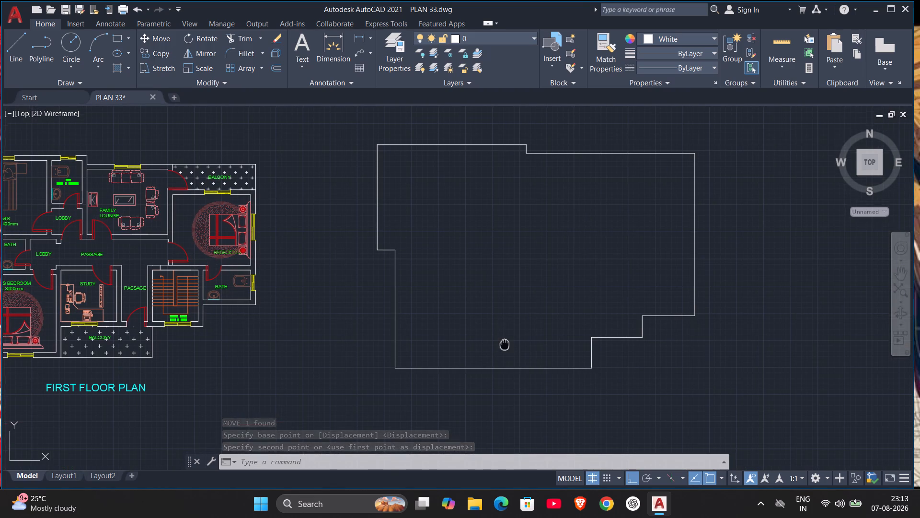
{"action": "middle_click_drag", "start_coordinate": [505, 343], "coordinate": [547, 302]}
{"action": "scroll", "coordinate": [500, 302], "scroll_direction": "down", "scroll_amount": 1}
{"action": "key", "text": "Escape"}
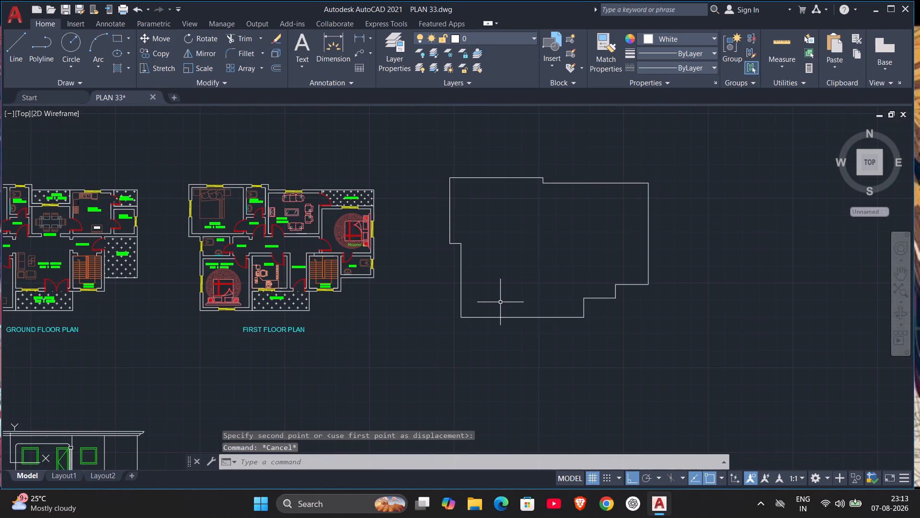
{"action": "key", "text": "l"}
{"action": "key", "text": "Return"}
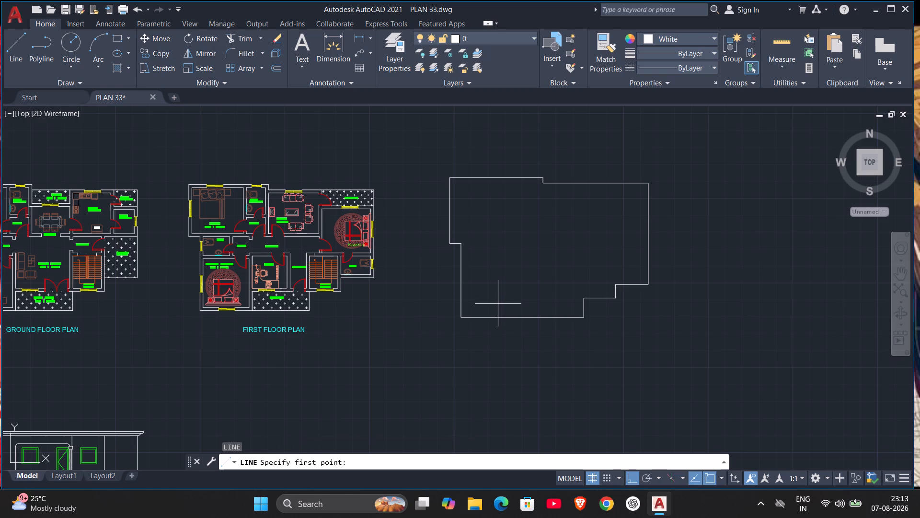
{"action": "scroll", "coordinate": [496, 304], "scroll_direction": "up", "scroll_amount": 1}
{"action": "middle_click_drag", "start_coordinate": [496, 304], "coordinate": [554, 314]}
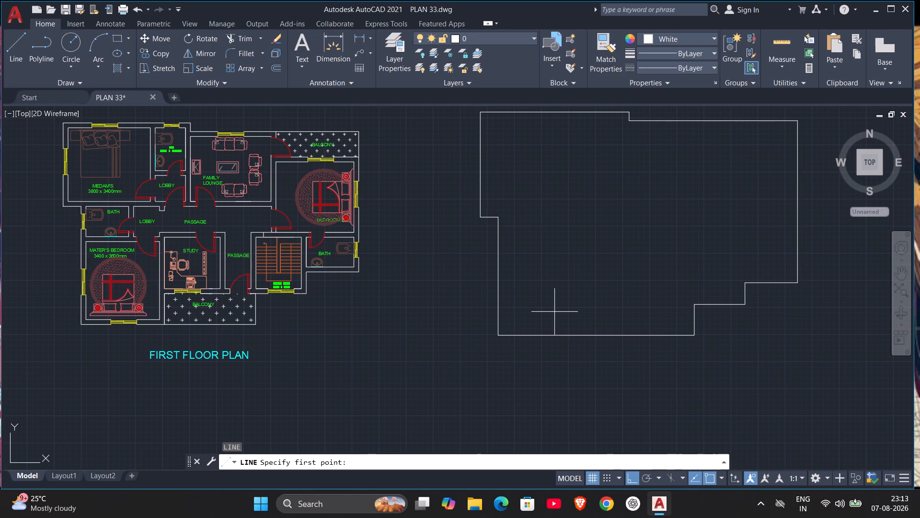
{"action": "left_click", "coordinate": [696, 478]}
{"action": "left_click", "coordinate": [696, 477]}
{"action": "left_click", "coordinate": [695, 477]}
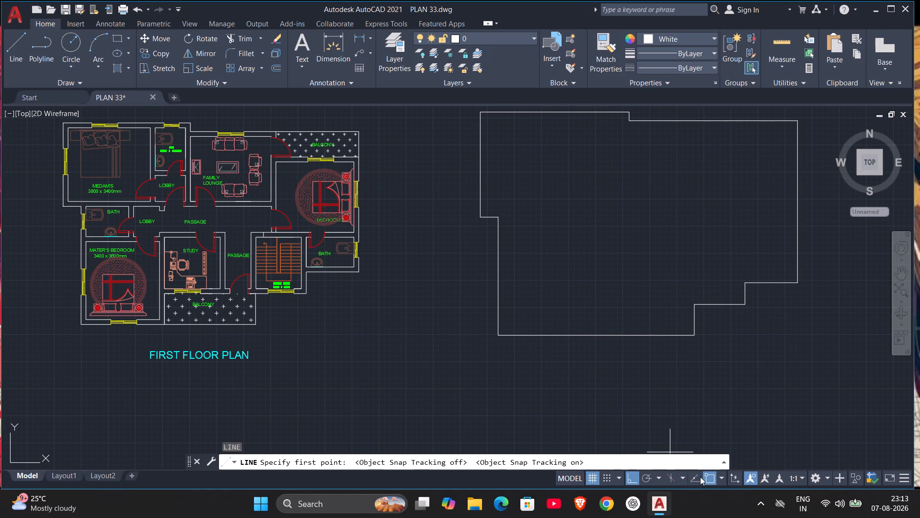
{"action": "left_click", "coordinate": [682, 477]}
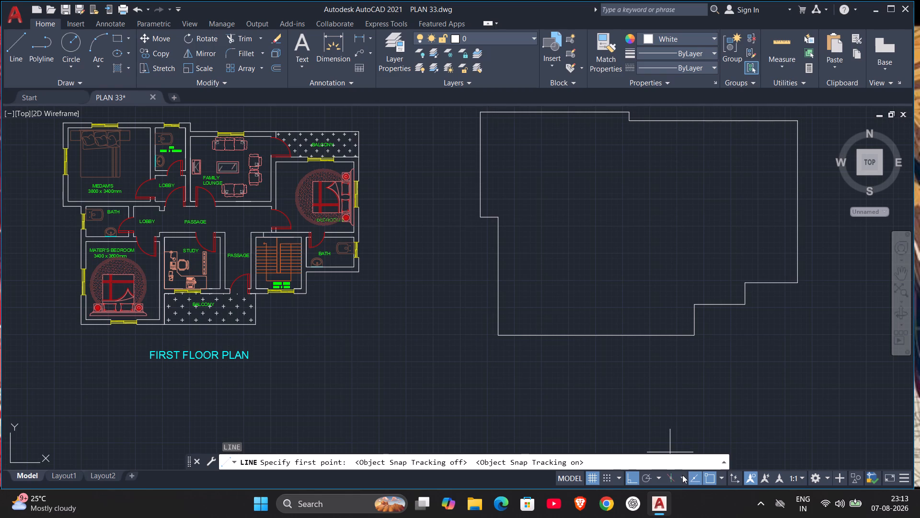
{"action": "left_click", "coordinate": [683, 475]}
{"action": "left_click", "coordinate": [657, 478]}
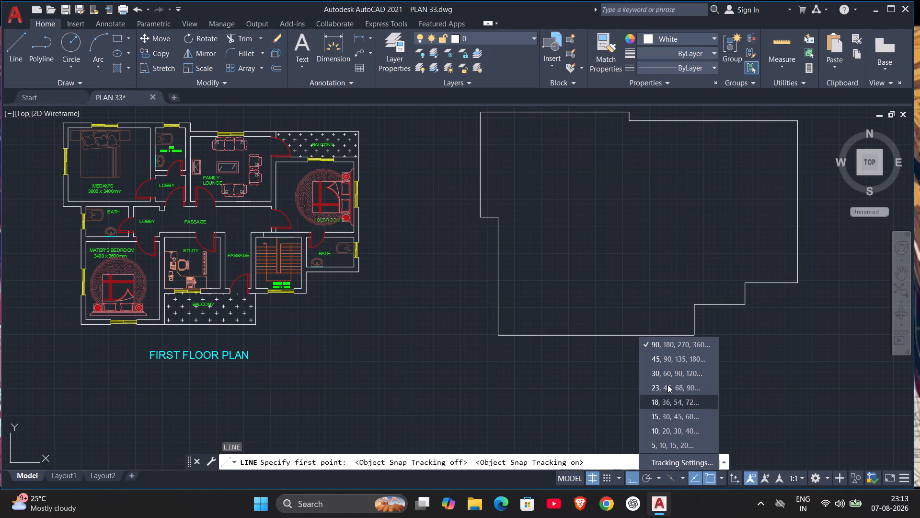
{"action": "left_click", "coordinate": [650, 353]}
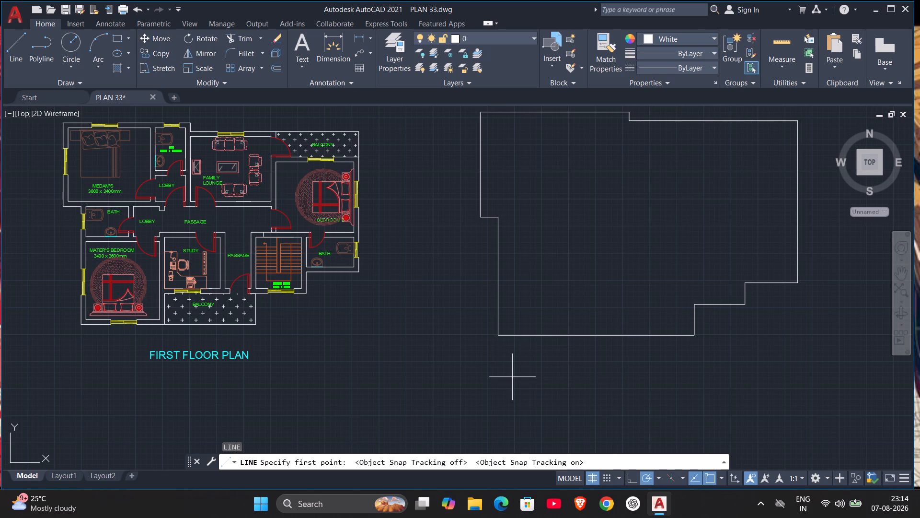
{"action": "middle_click_drag", "start_coordinate": [551, 240], "coordinate": [551, 240]}
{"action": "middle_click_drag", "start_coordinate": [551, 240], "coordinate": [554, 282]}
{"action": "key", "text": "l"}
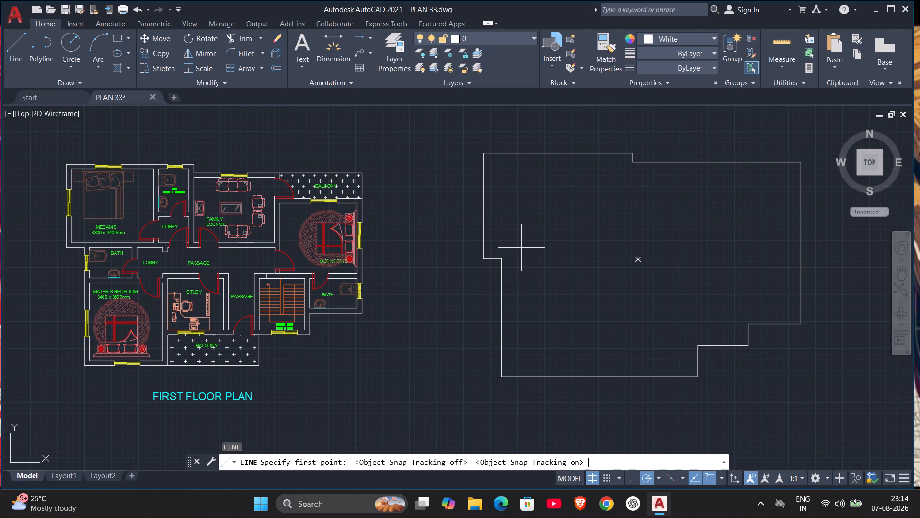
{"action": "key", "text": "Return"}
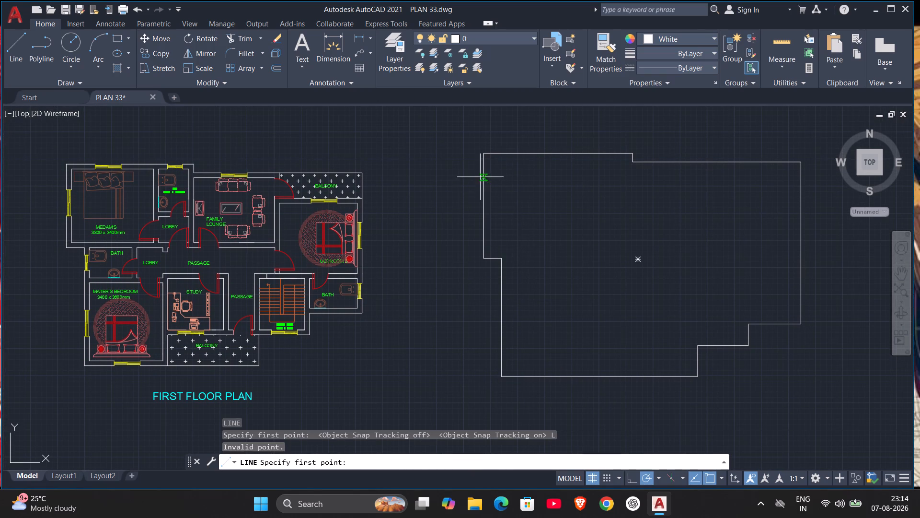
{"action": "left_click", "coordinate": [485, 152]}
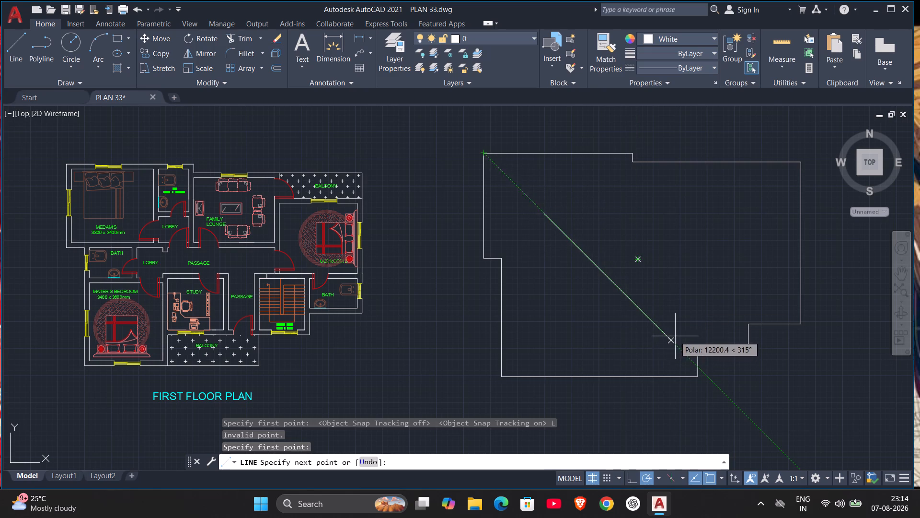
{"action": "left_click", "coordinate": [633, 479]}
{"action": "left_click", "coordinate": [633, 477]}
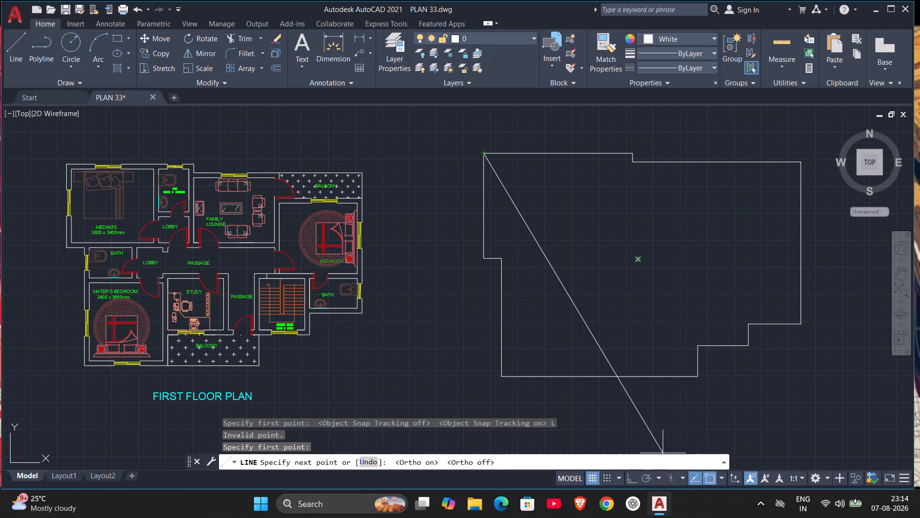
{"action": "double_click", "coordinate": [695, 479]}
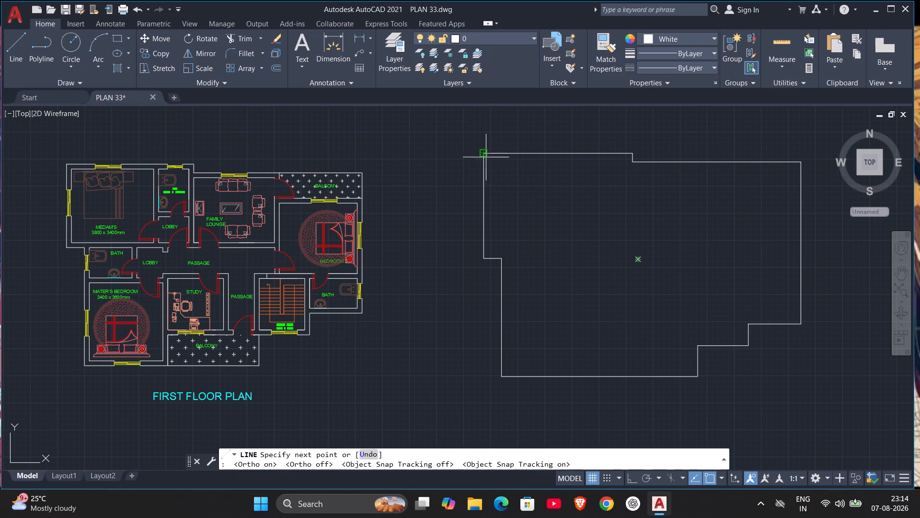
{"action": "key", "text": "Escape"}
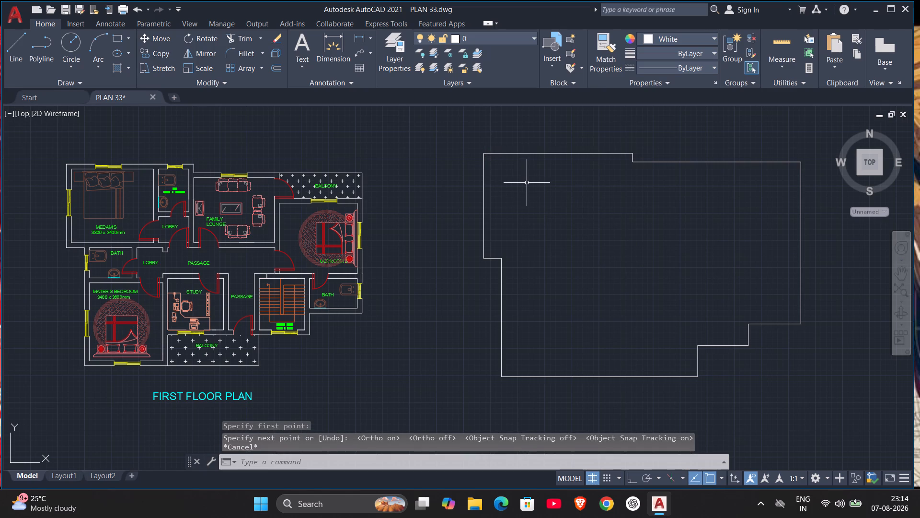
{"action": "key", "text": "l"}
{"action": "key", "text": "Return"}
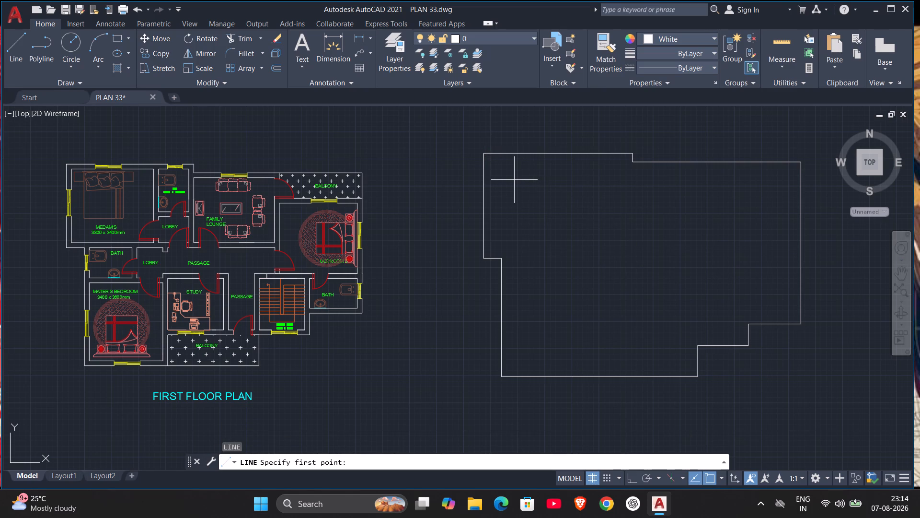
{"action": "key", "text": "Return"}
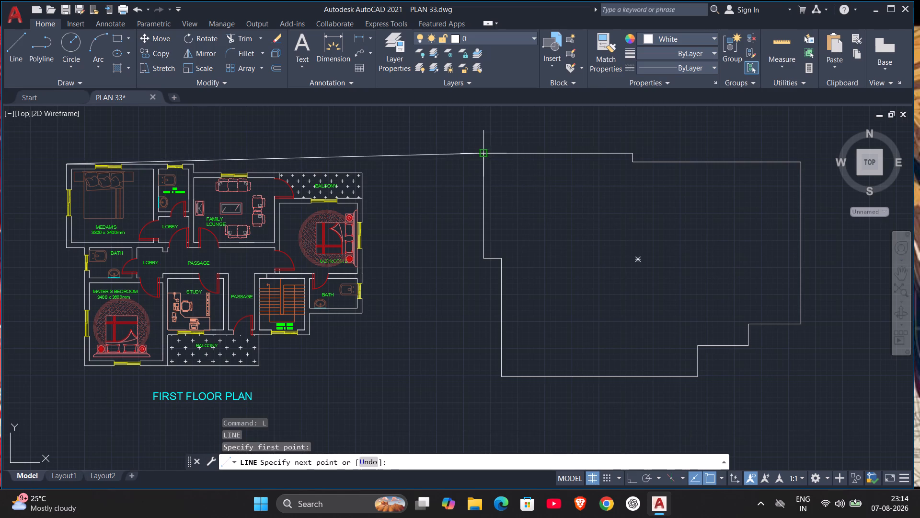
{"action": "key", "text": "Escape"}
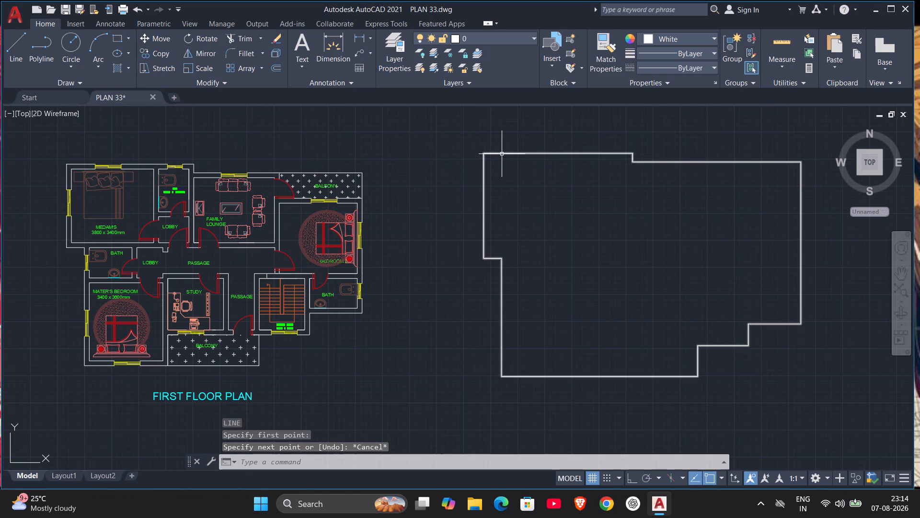
Start a line at the moved outline's northwest corner, with Dynamic UCS and polar tracking turned on and a polar angle increment chosen.
{"action": "key", "text": "l"}
{"action": "key", "text": "Return"}
{"action": "left_click", "coordinate": [481, 149]}
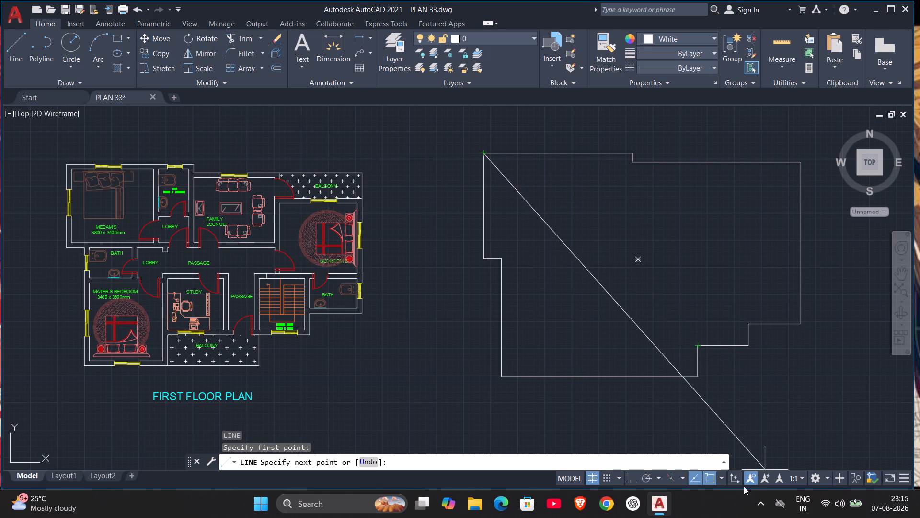
{"action": "left_click", "coordinate": [732, 475]}
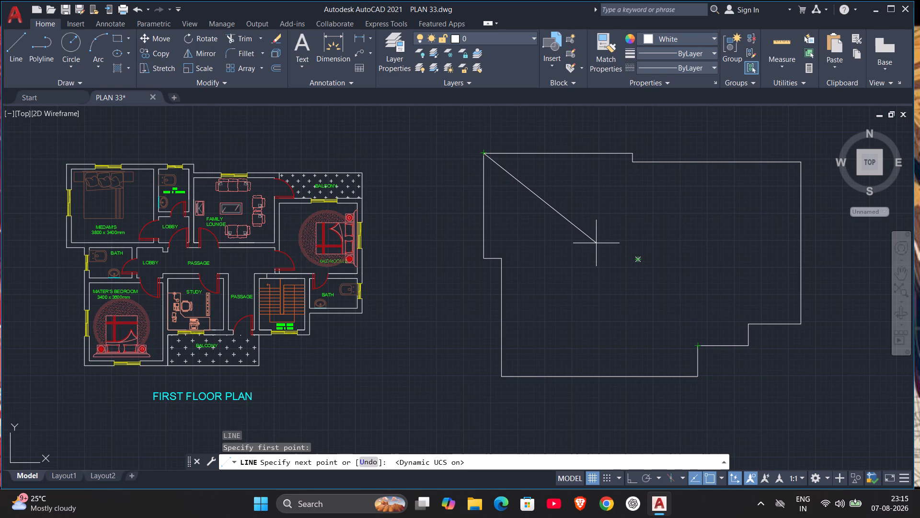
{"action": "left_click", "coordinate": [646, 477]}
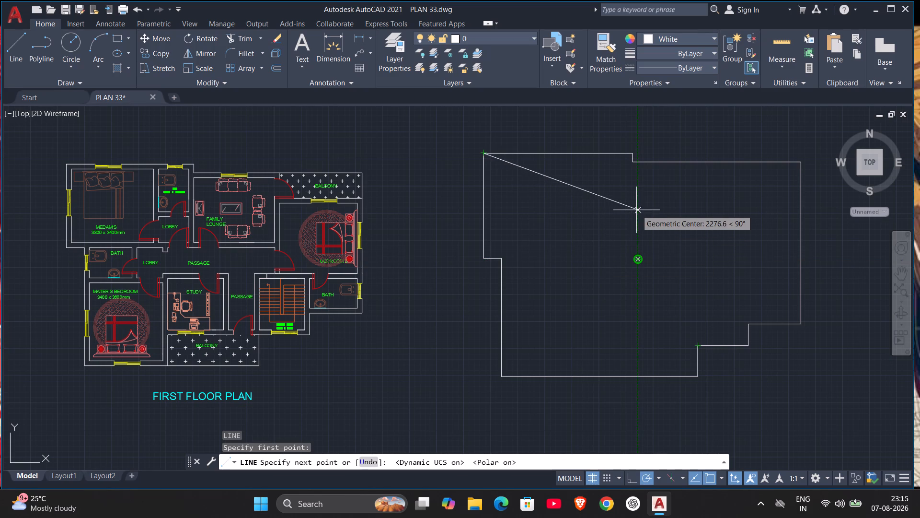
{"action": "left_click", "coordinate": [658, 478]}
{"action": "left_click", "coordinate": [659, 363]}
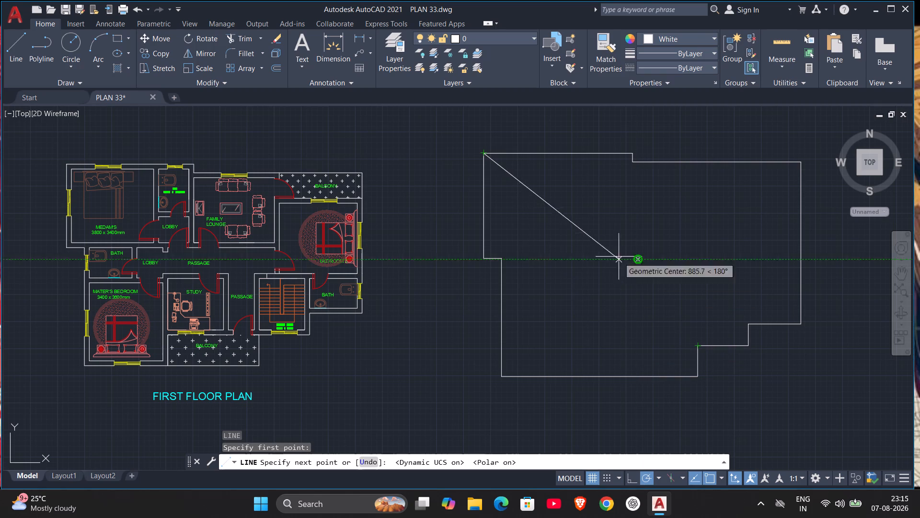
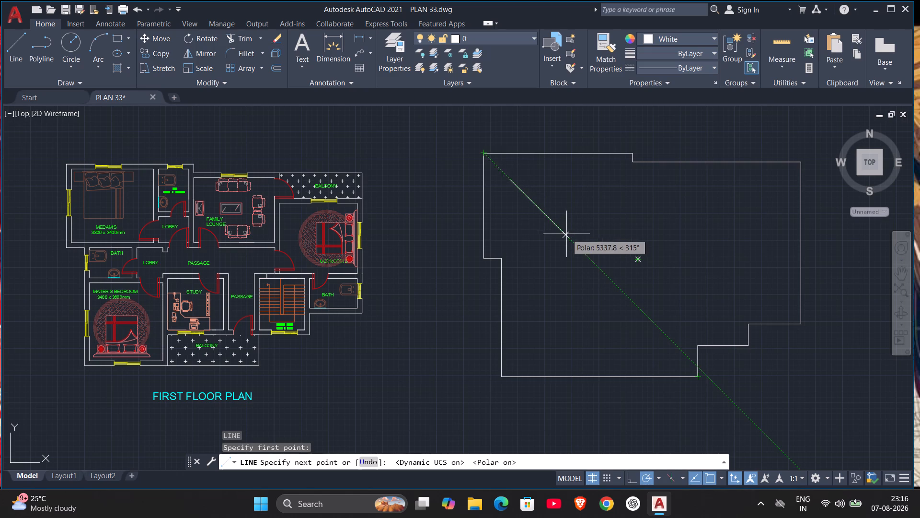
Finish the northwest corner's diagonal and draw 45-degree diagonals running inward to the southwest from both corners of the outline's north step.
{"action": "left_click", "coordinate": [579, 245]}
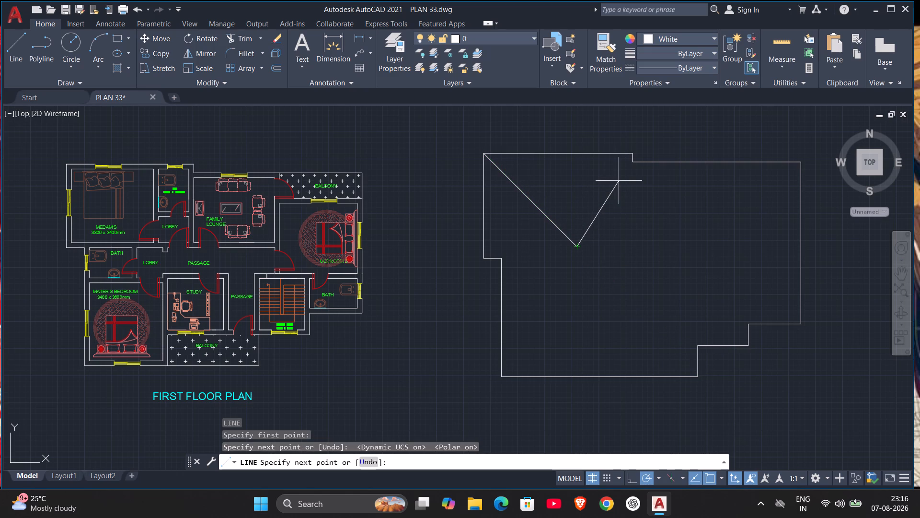
{"action": "key", "text": "Escape"}
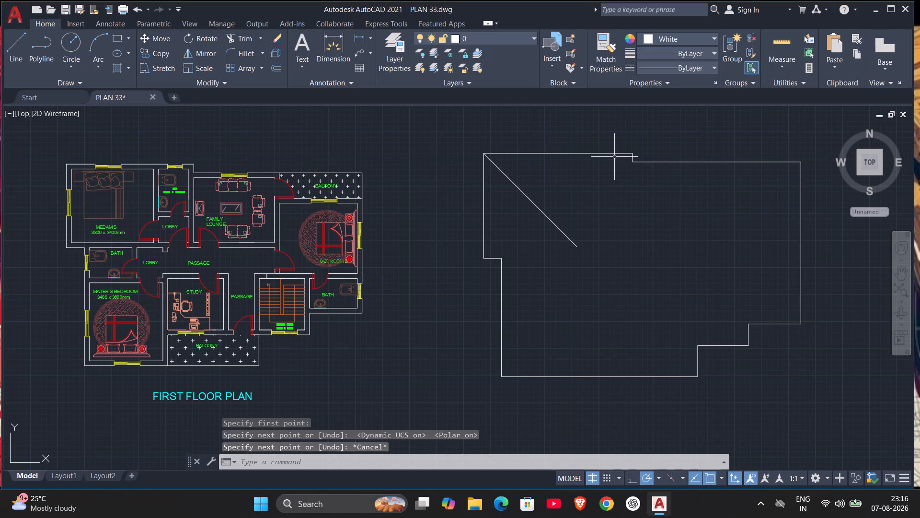
{"action": "key", "text": "space"}
{"action": "left_click", "coordinate": [630, 155]}
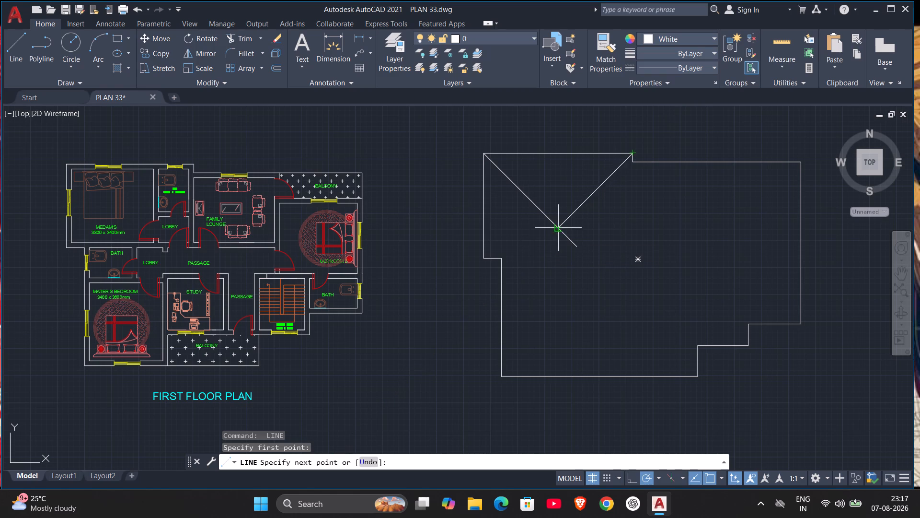
{"action": "left_click", "coordinate": [551, 239]}
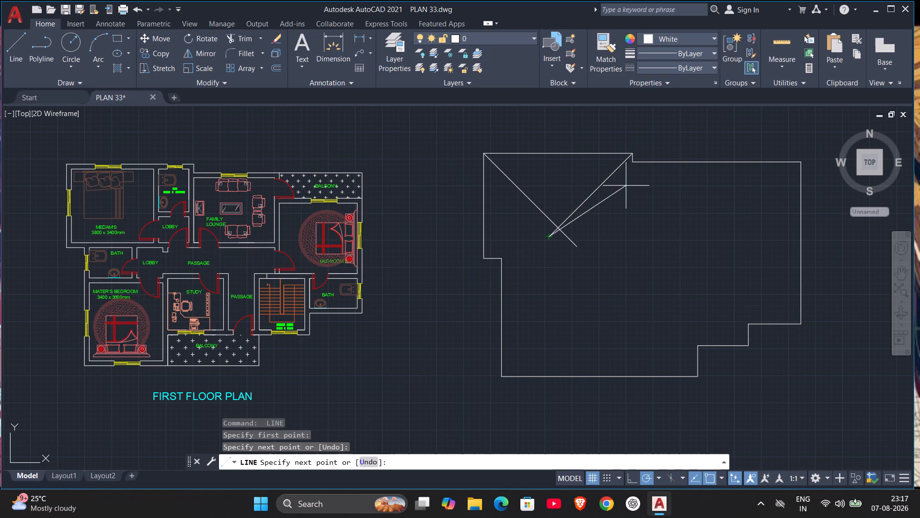
{"action": "key", "text": "Escape"}
{"action": "key", "text": "space"}
{"action": "left_click", "coordinate": [633, 163]}
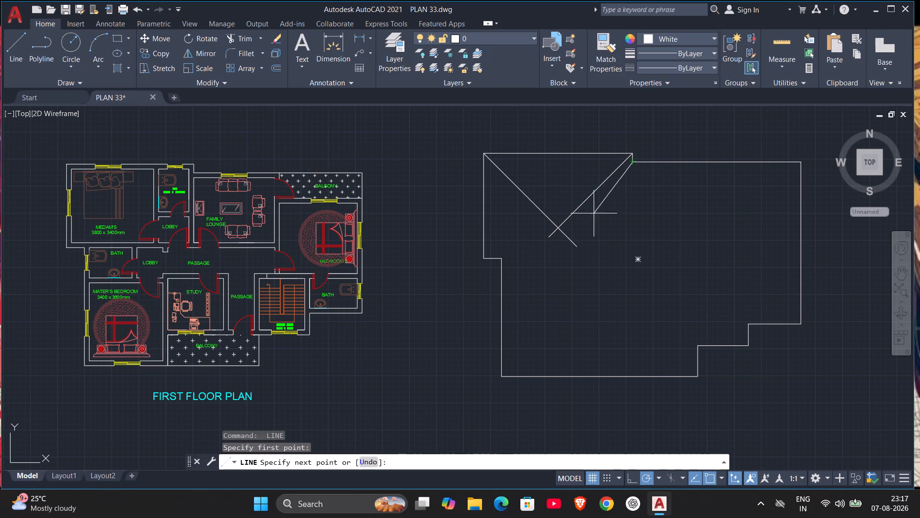
{"action": "left_click", "coordinate": [544, 251]}
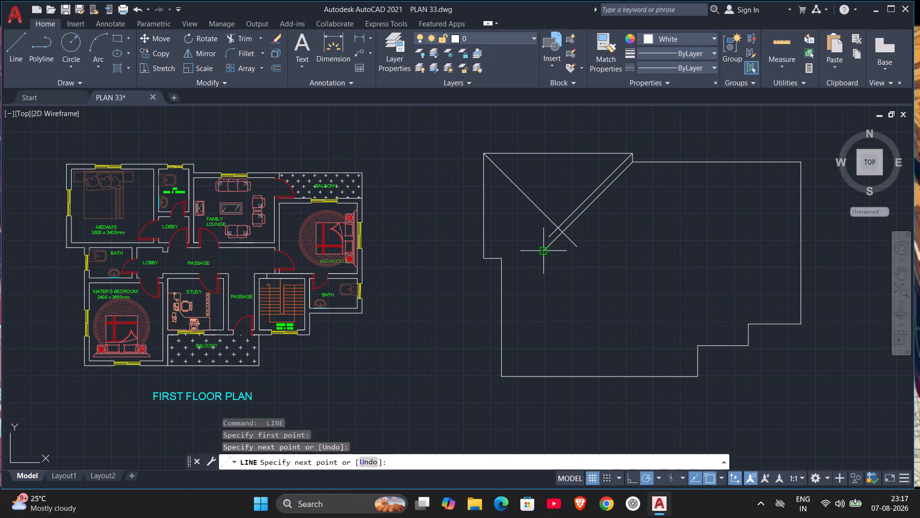
{"action": "key", "text": "Escape"}
Draw parallel 45° lines inward from both corners of the outline's west step, the outer one about 4306 long.
{"action": "key", "text": "space"}
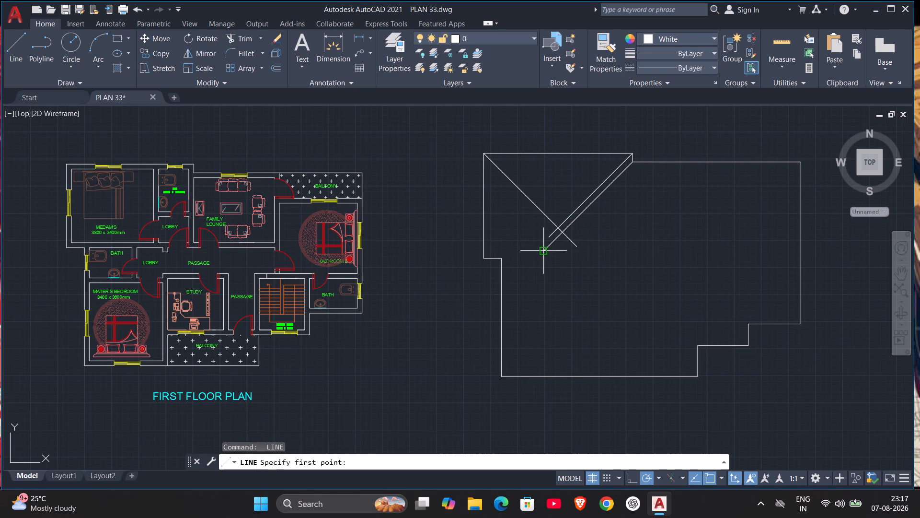
{"action": "left_click", "coordinate": [483, 257]}
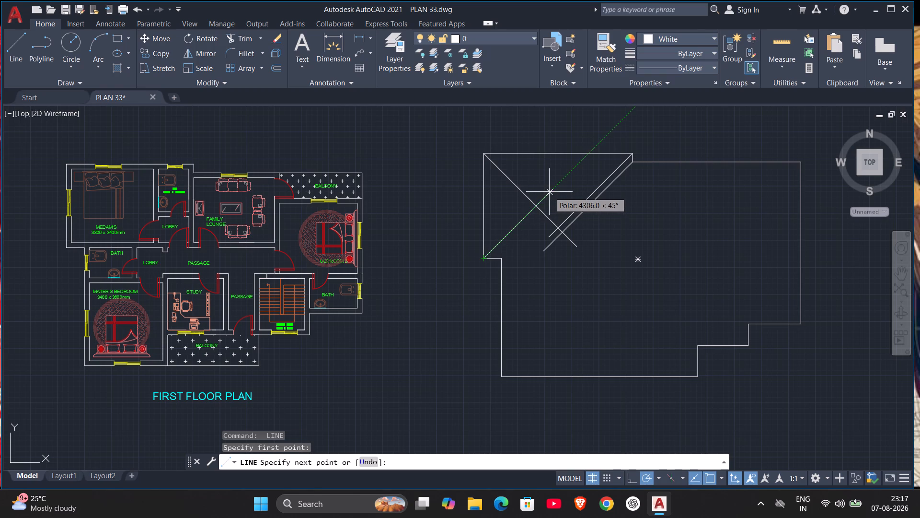
{"action": "left_click", "coordinate": [549, 192]}
{"action": "key", "text": "space"}
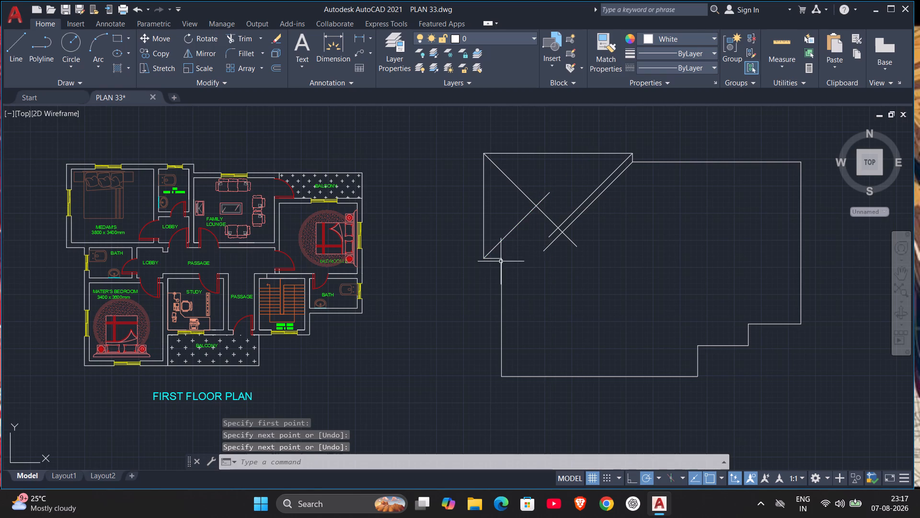
{"action": "key", "text": "space"}
{"action": "left_click", "coordinate": [500, 260]}
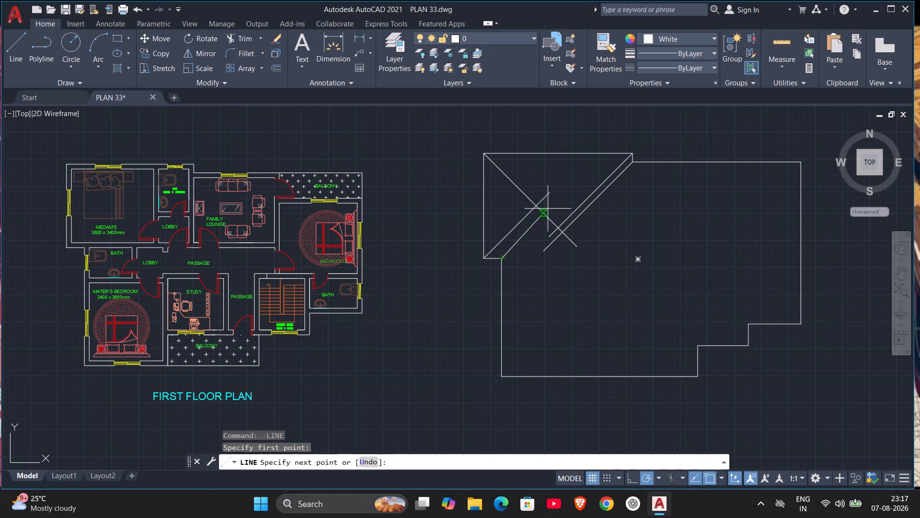
{"action": "left_click", "coordinate": [551, 209]}
{"action": "key", "text": "Escape"}
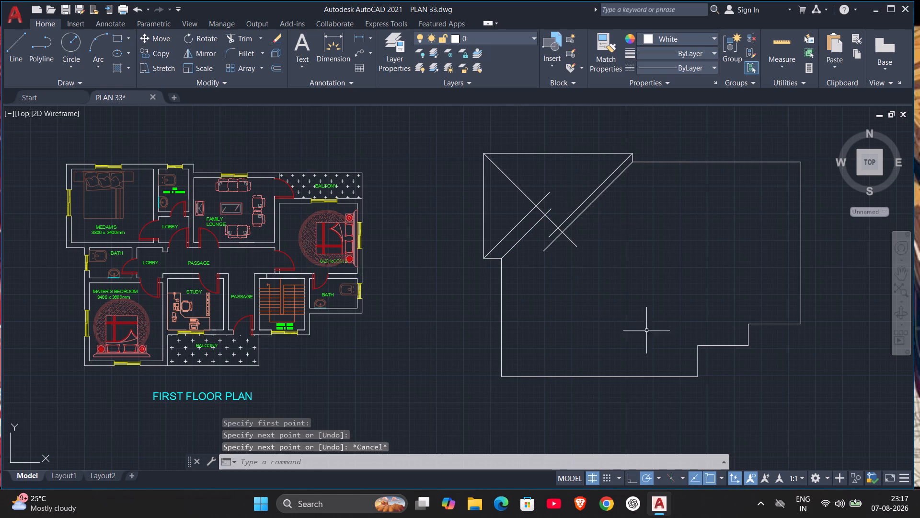
Draw 135° lines inward from the south edge's east corner, about 5387 long, and the inner corner above it, about 4816 long.
{"action": "key", "text": "space"}
{"action": "left_click", "coordinate": [694, 373]}
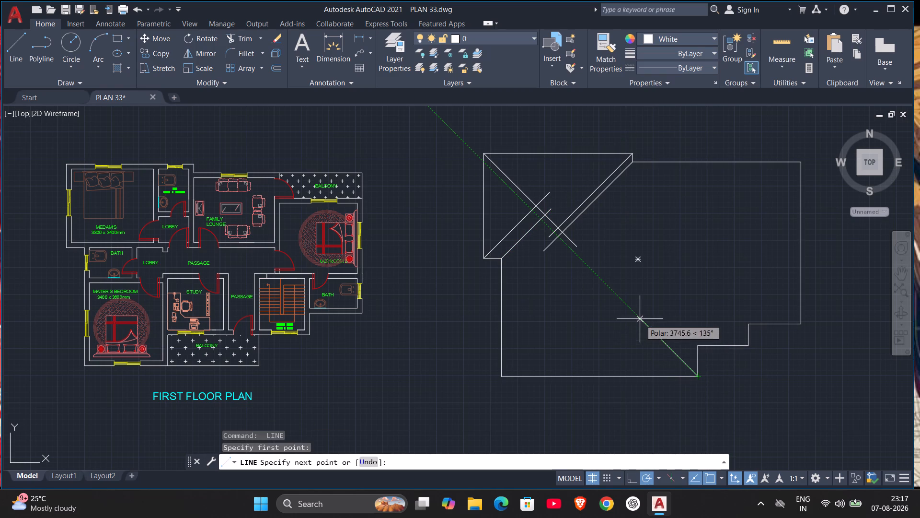
{"action": "left_click", "coordinate": [618, 290]}
{"action": "key", "text": "Escape"}
{"action": "key", "text": "space"}
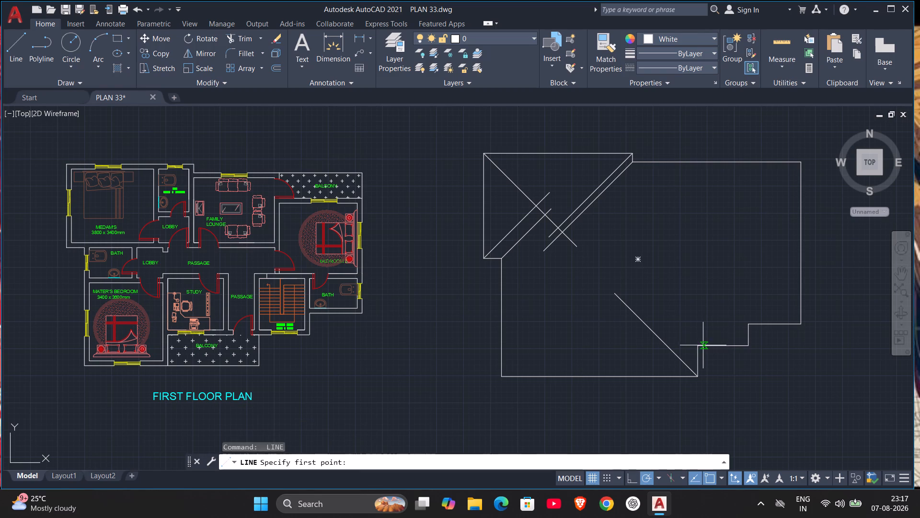
{"action": "left_click", "coordinate": [699, 348]}
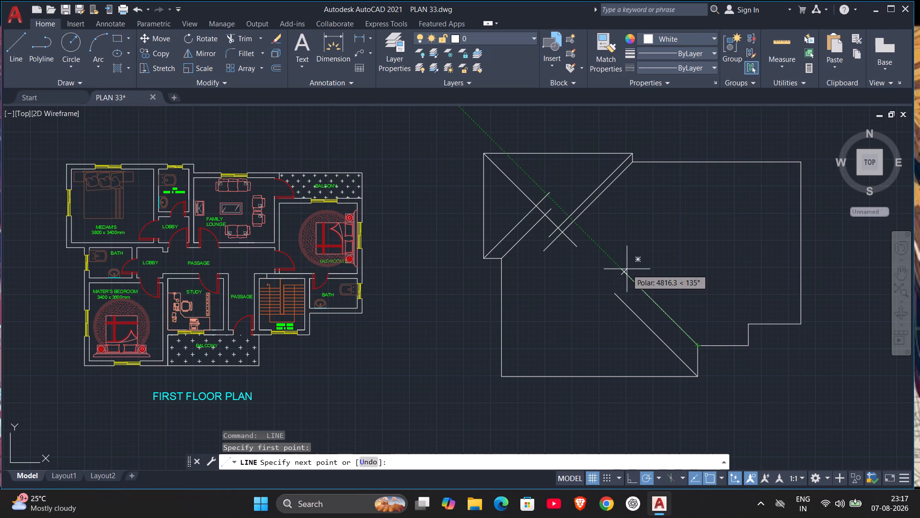
{"action": "left_click", "coordinate": [627, 269]}
{"action": "key", "text": "space"}
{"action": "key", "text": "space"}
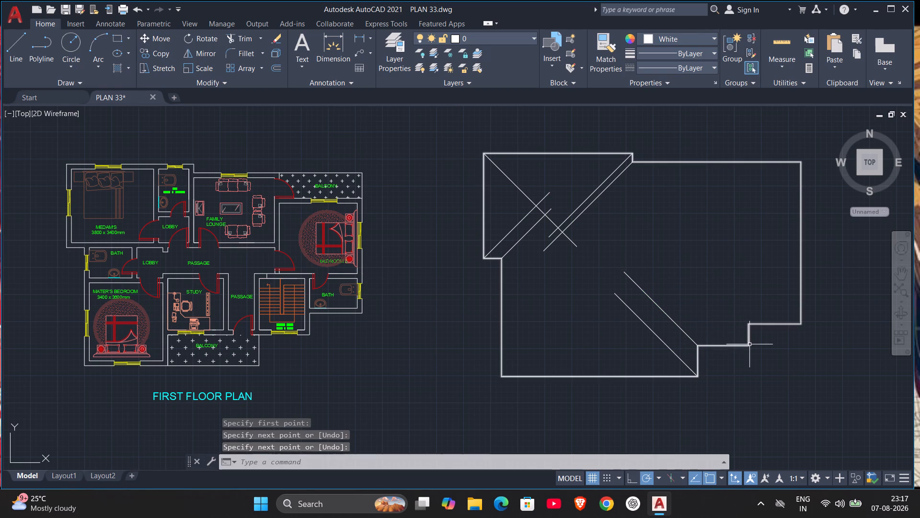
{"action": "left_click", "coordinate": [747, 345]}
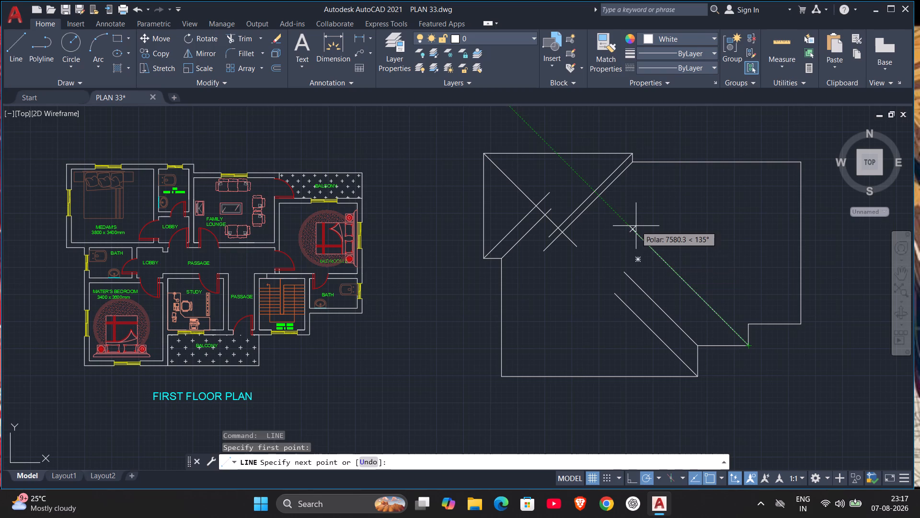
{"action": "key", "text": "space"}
Draw parallel 135° lines inward from both corners of the smaller southeast step, the one from its inner corner about 5200 long.
{"action": "key", "text": "space"}
{"action": "left_click", "coordinate": [750, 345]}
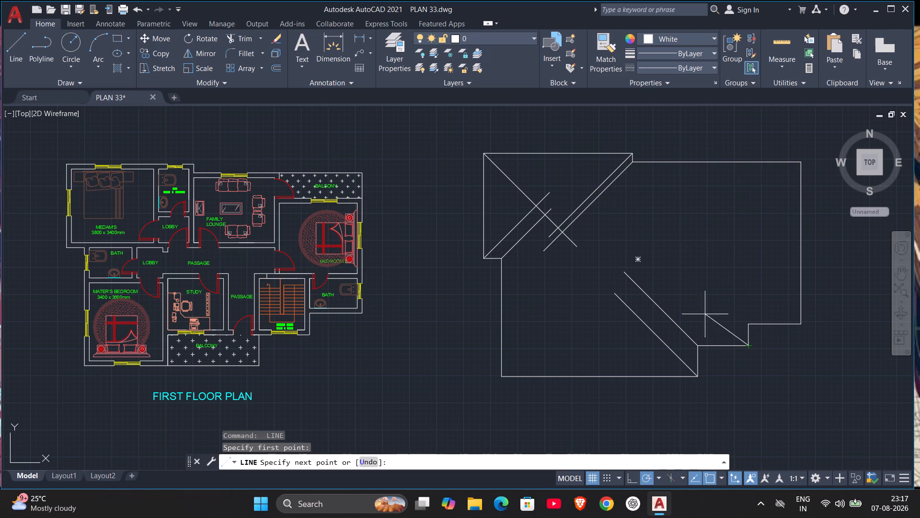
{"action": "left_click", "coordinate": [632, 228]}
{"action": "key", "text": "Escape"}
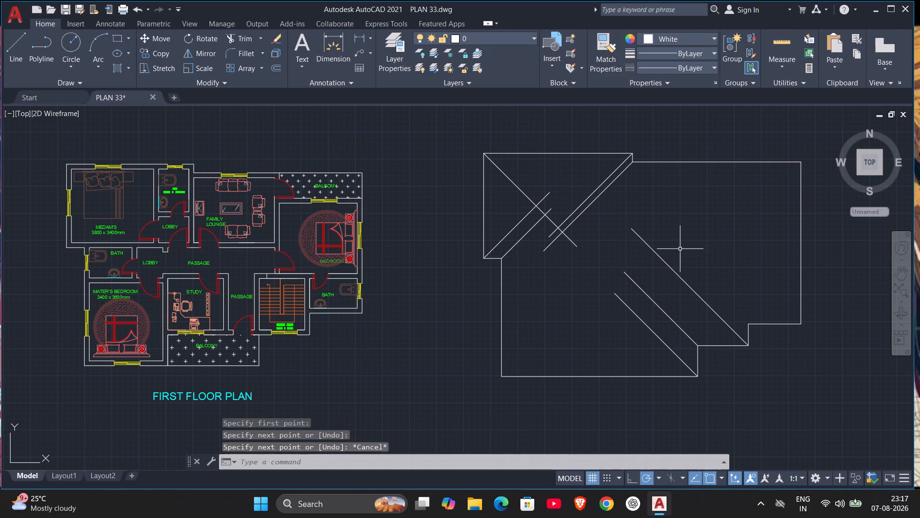
{"action": "key", "text": "space"}
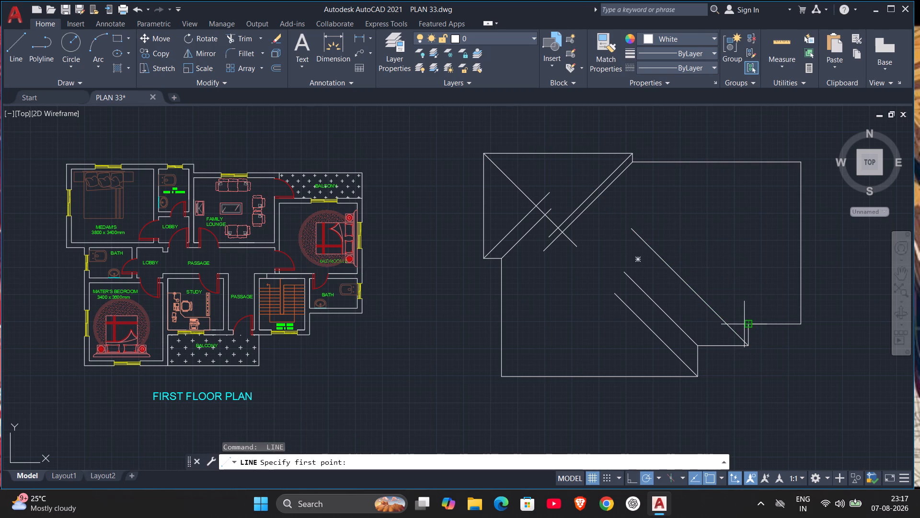
{"action": "left_click", "coordinate": [746, 325]}
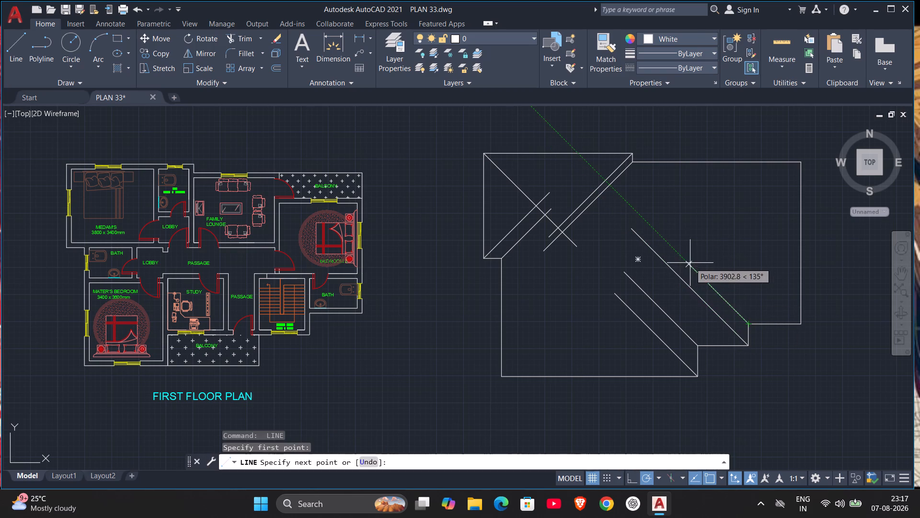
{"action": "left_click", "coordinate": [669, 243]}
{"action": "key", "text": "Escape"}
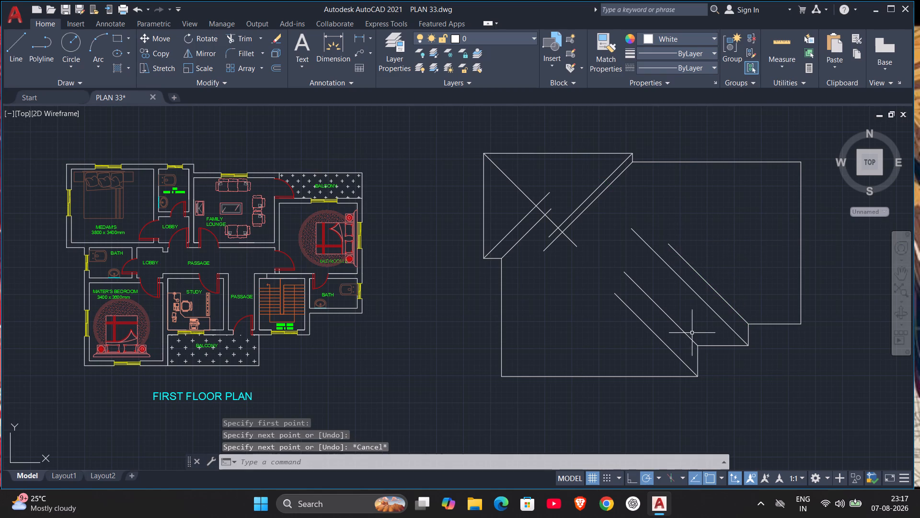
Draw a 45° line about 7140 long inward from the outline's southwest corner.
{"action": "key", "text": "space"}
{"action": "left_click", "coordinate": [500, 375]}
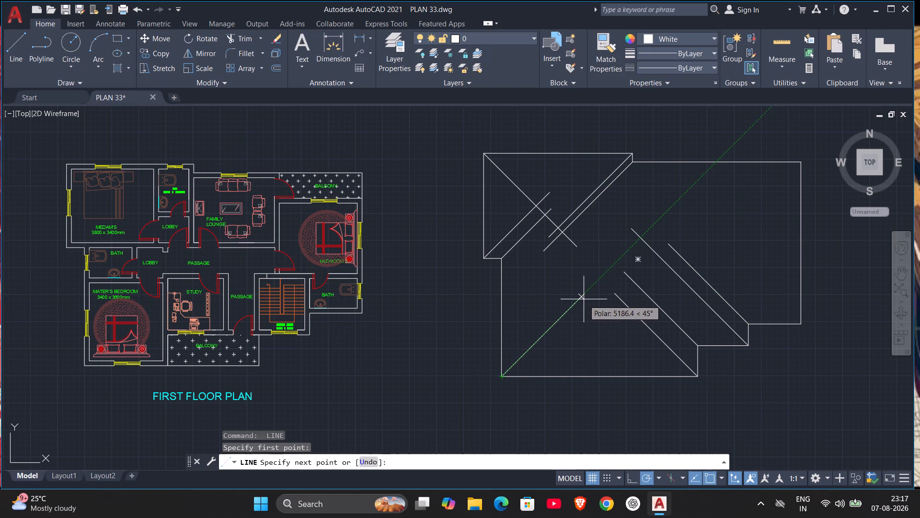
{"action": "left_click", "coordinate": [614, 269]}
{"action": "key", "text": "space"}
Extend the two southernmost 135° diagonals northwestward with added lines, one past the southwest corner's diagonal and the other by about 2189.
{"action": "key", "text": "space"}
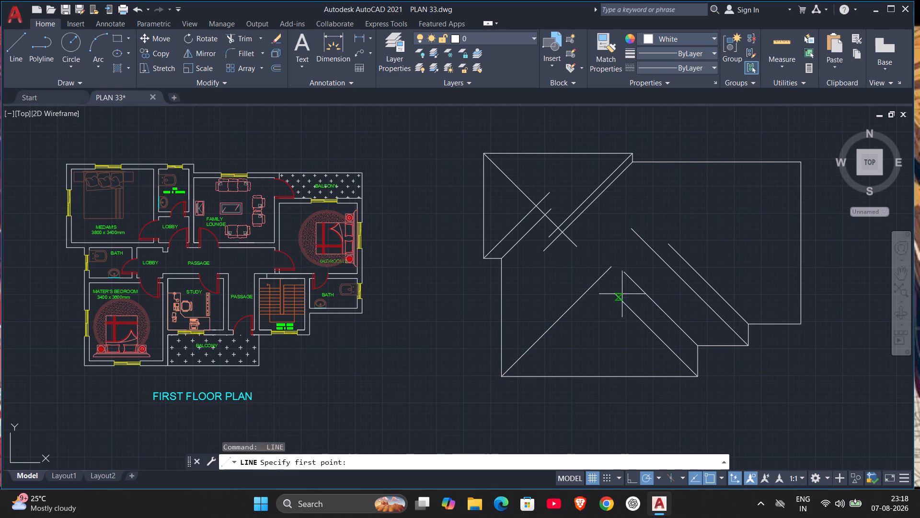
{"action": "left_click", "coordinate": [617, 291]}
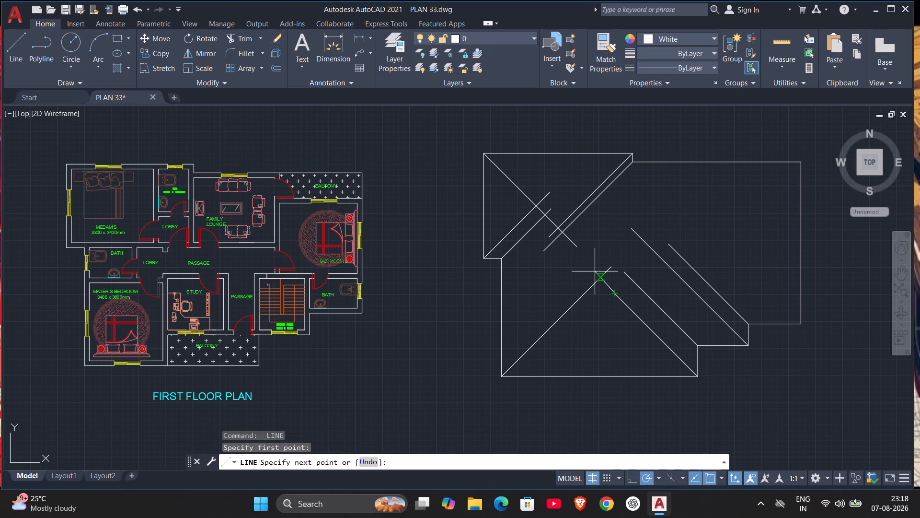
{"action": "left_click", "coordinate": [590, 272]}
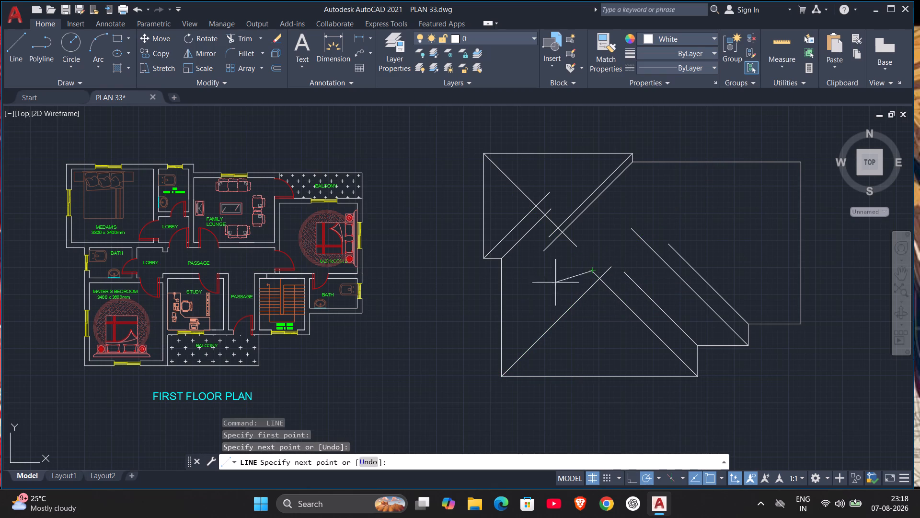
{"action": "key", "text": "Escape"}
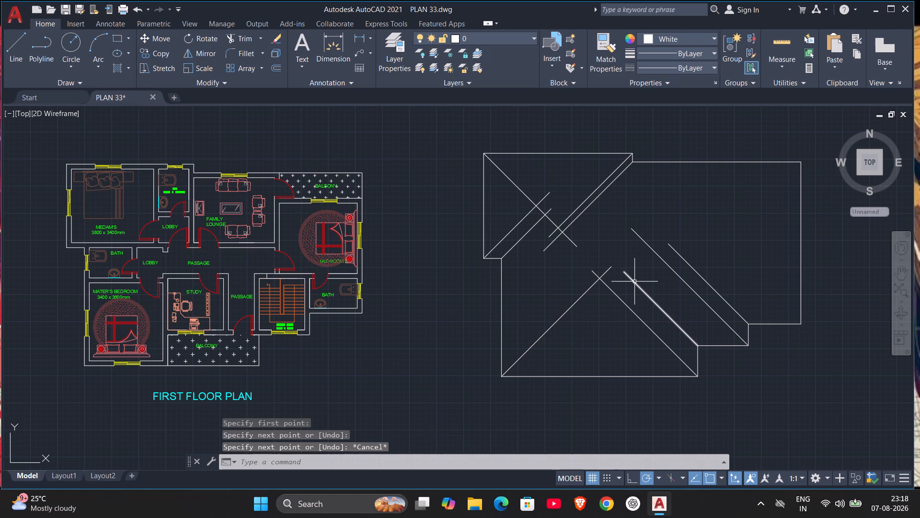
{"action": "key", "text": "space"}
{"action": "left_click", "coordinate": [624, 271]}
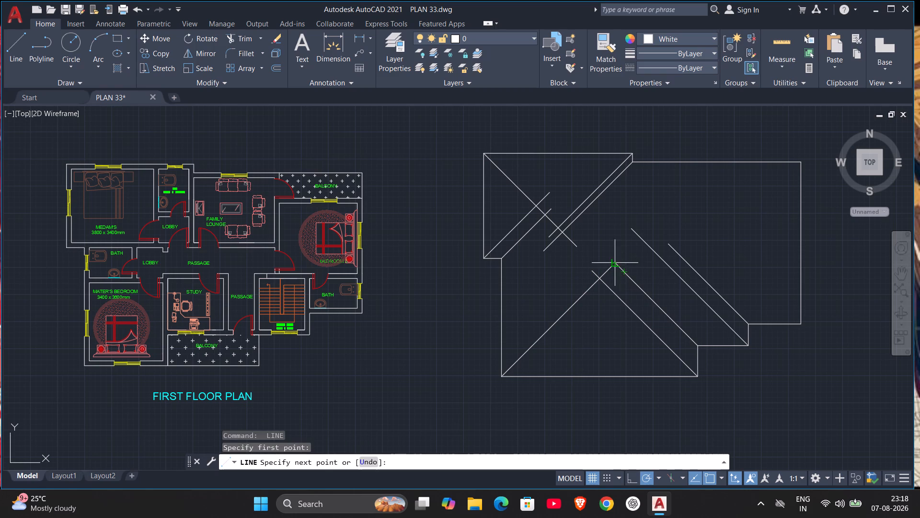
{"action": "left_click", "coordinate": [591, 235]}
{"action": "key", "text": "space"}
Extend the southwest corner's 45° diagonal with a short line to cross the neighbouring 135° diagonal.
{"action": "key", "text": "space"}
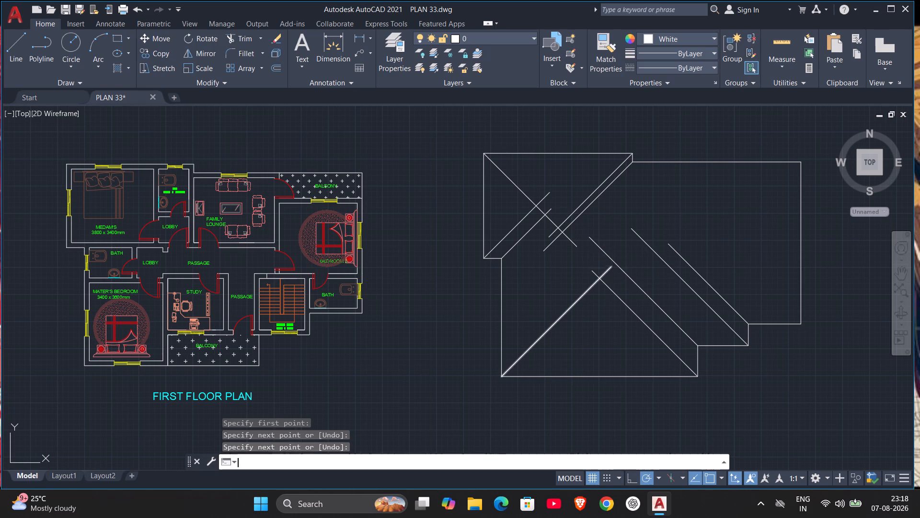
{"action": "left_click", "coordinate": [611, 268]}
{"action": "left_click", "coordinate": [620, 254]}
{"action": "key", "text": "space"}
{"action": "key", "text": "Escape"}
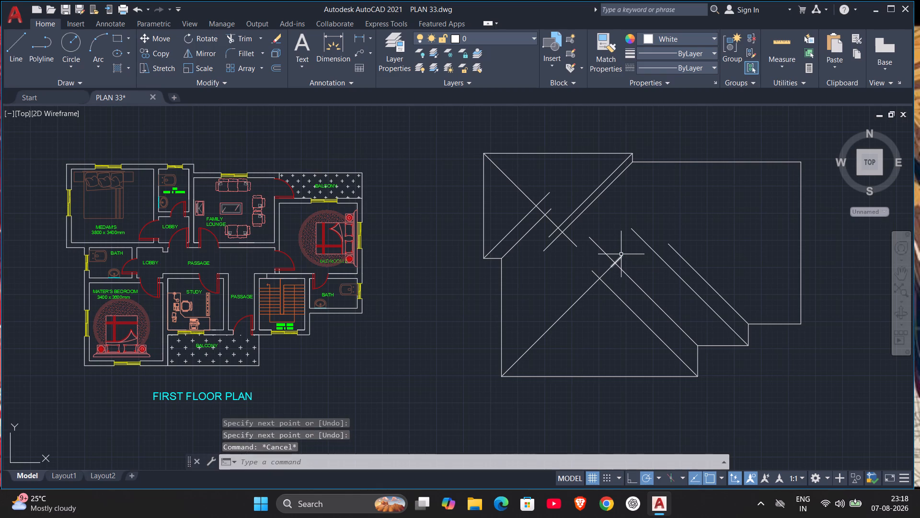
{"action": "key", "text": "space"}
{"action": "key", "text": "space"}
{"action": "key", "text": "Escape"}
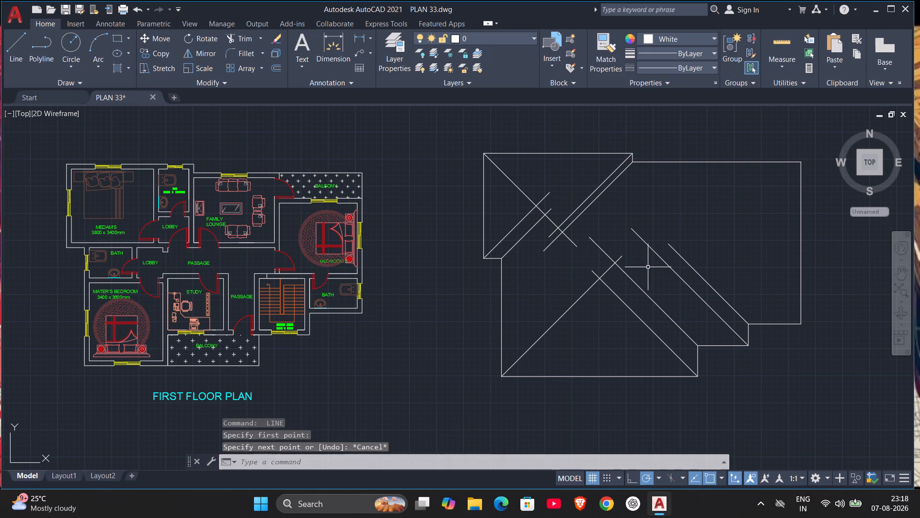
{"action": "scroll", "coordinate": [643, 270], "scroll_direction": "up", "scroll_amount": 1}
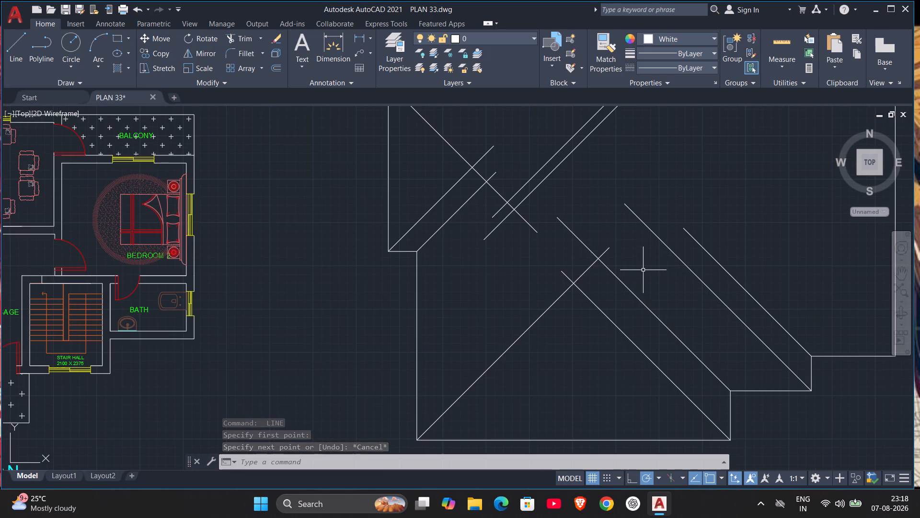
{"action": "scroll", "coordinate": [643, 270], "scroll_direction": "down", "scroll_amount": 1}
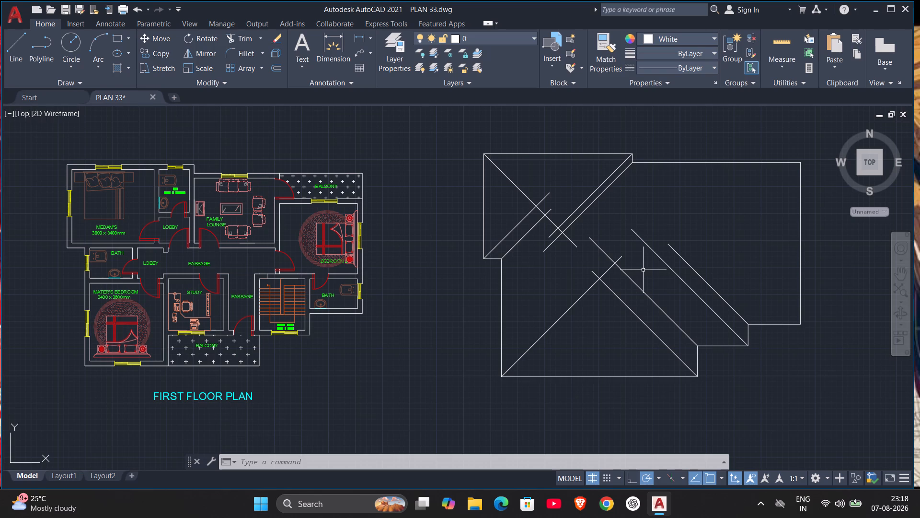
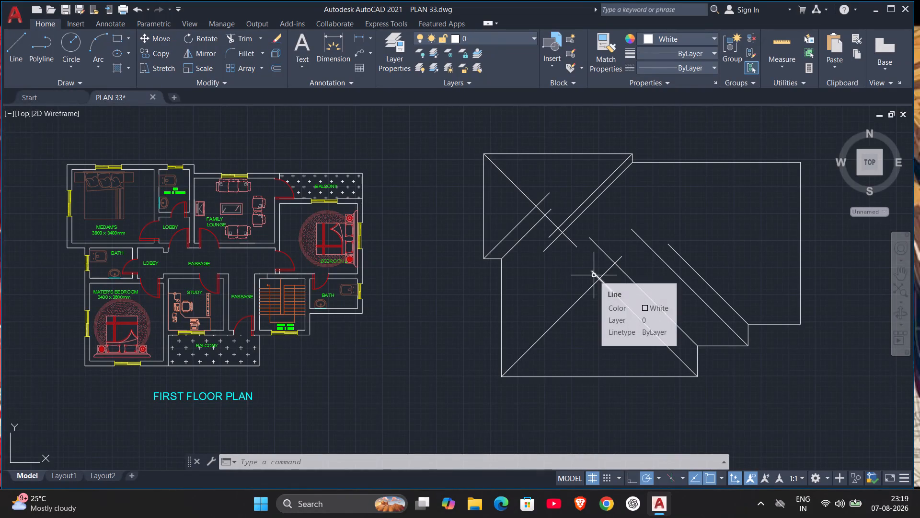
Fillet the diagonals from the northwest block's two west corners with radius 0, joining them at a sharp point.
{"action": "scroll", "coordinate": [593, 275], "scroll_direction": "up", "scroll_amount": 2}
{"action": "scroll", "coordinate": [593, 275], "scroll_direction": "down", "scroll_amount": 1}
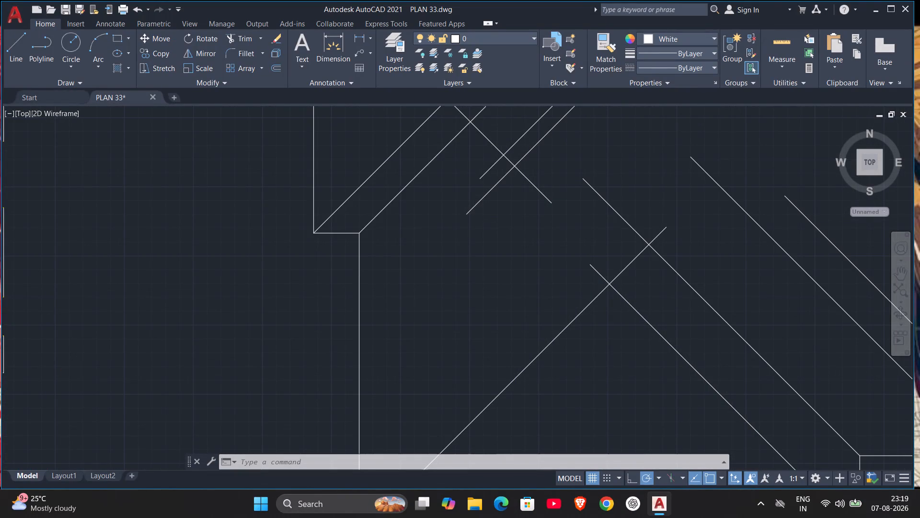
{"action": "middle_click_drag", "start_coordinate": [541, 213], "coordinate": [586, 263]}
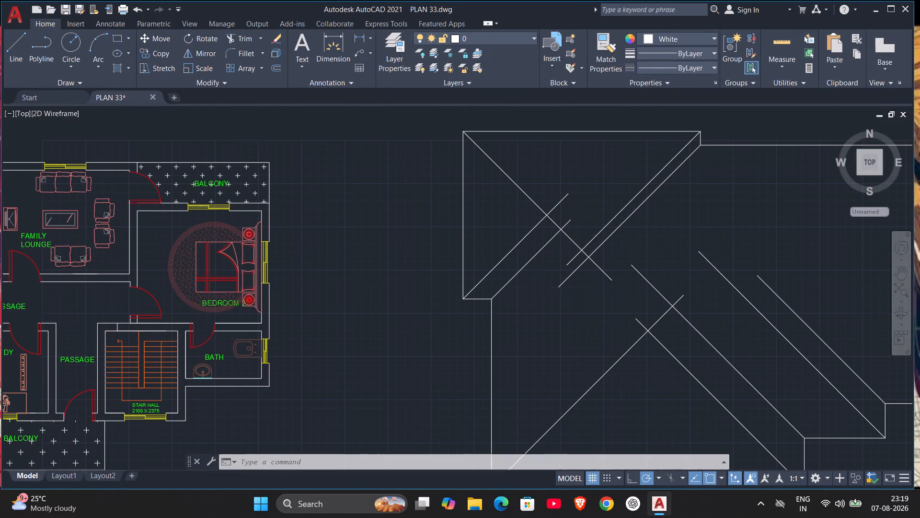
{"action": "key", "text": "f"}
{"action": "key", "text": "Return"}
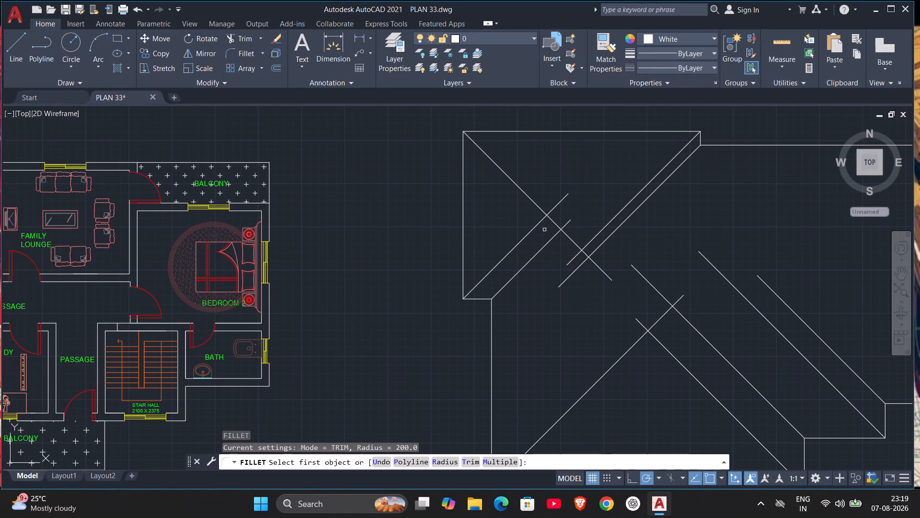
{"action": "left_click", "coordinate": [536, 226]}
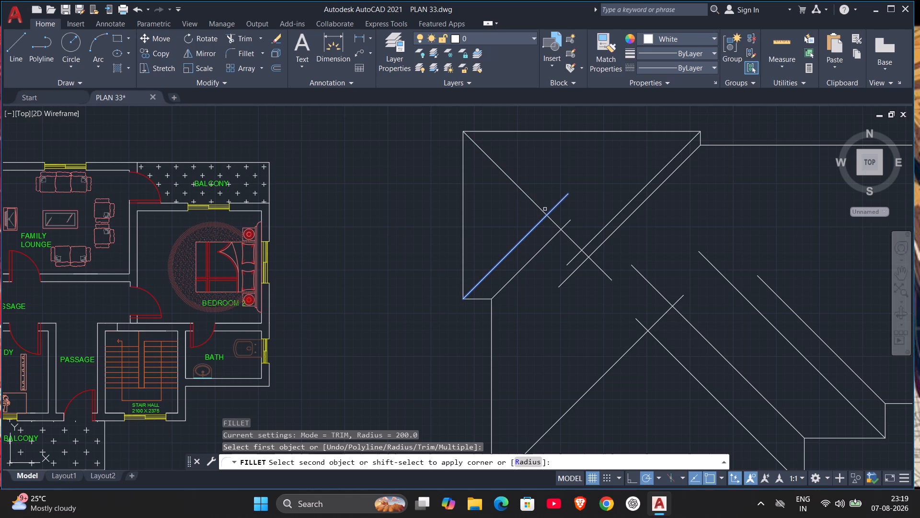
{"action": "key", "text": "r"}
{"action": "key", "text": "Return"}
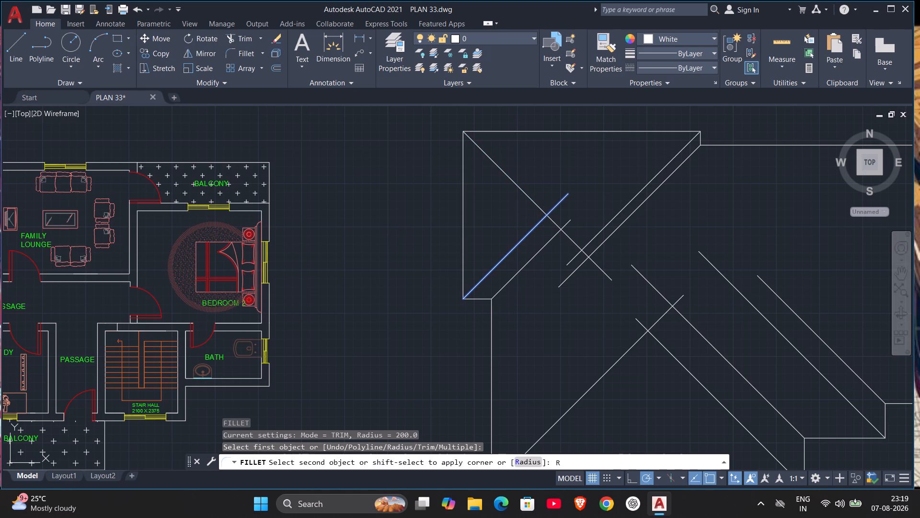
{"action": "key", "text": "0"}
{"action": "key", "text": "Return"}
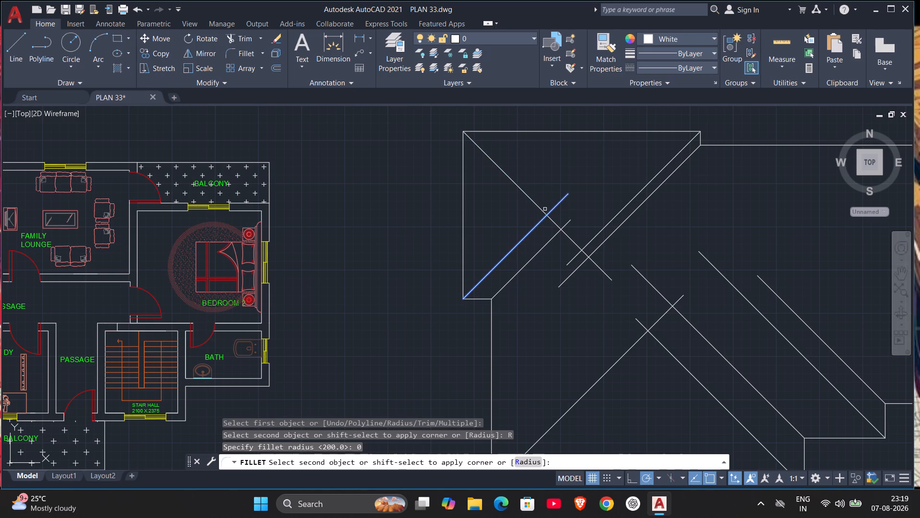
{"action": "left_click", "coordinate": [535, 203]}
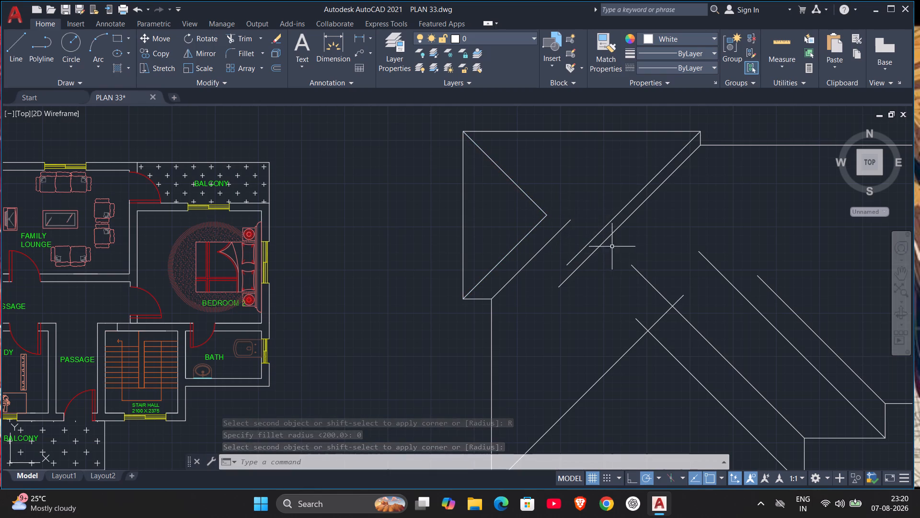
Fillet the southwest corner's 45° diagonal and the southernmost 135° diagonal into a sharp corner with the same zero radius.
{"action": "key", "text": "space"}
{"action": "left_click", "coordinate": [630, 346]}
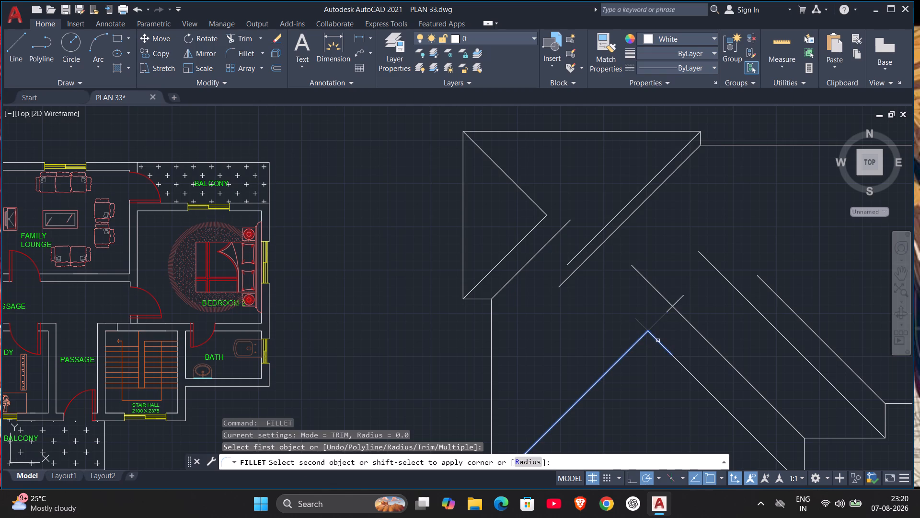
{"action": "left_click", "coordinate": [658, 341]}
{"action": "key", "text": "Escape"}
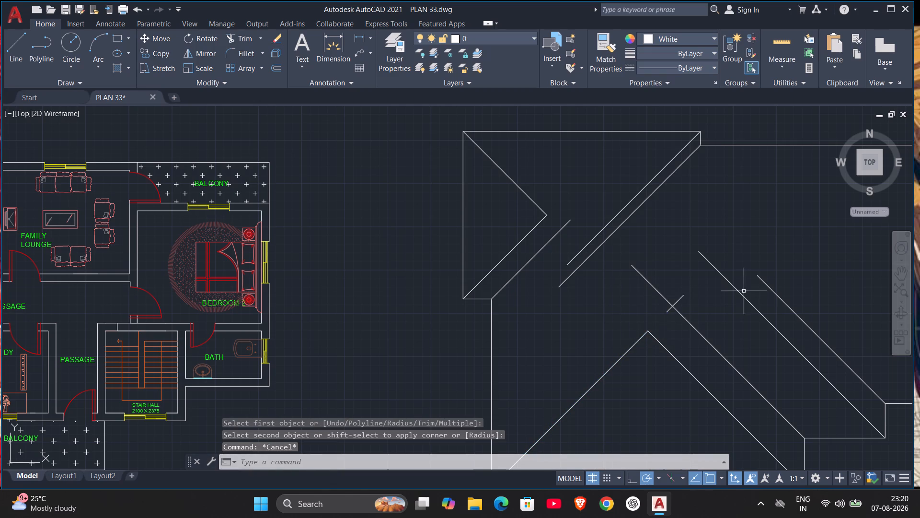
Draw two hip lines from the east wing's northeast and southeast corners inward to a common point.
{"action": "scroll", "coordinate": [751, 298], "scroll_direction": "down", "scroll_amount": 1}
{"action": "middle_click_drag", "start_coordinate": [749, 299], "coordinate": [479, 289]}
{"action": "key", "text": "Escape"}
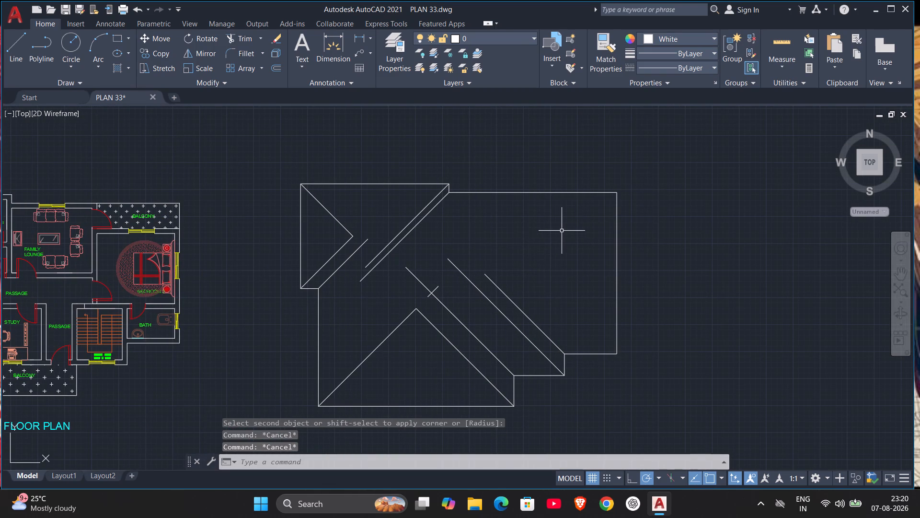
{"action": "key", "text": "l"}
{"action": "key", "text": "Return"}
{"action": "left_click", "coordinate": [616, 195]}
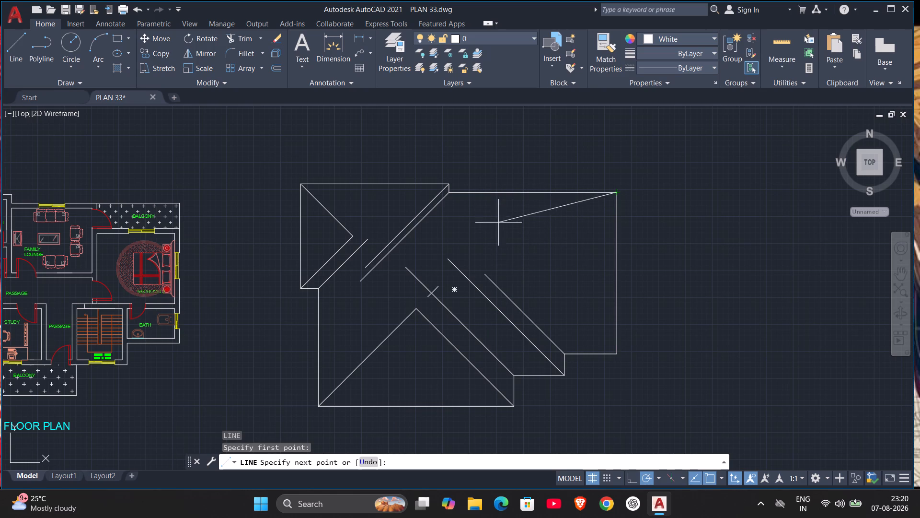
{"action": "left_click", "coordinate": [526, 255]}
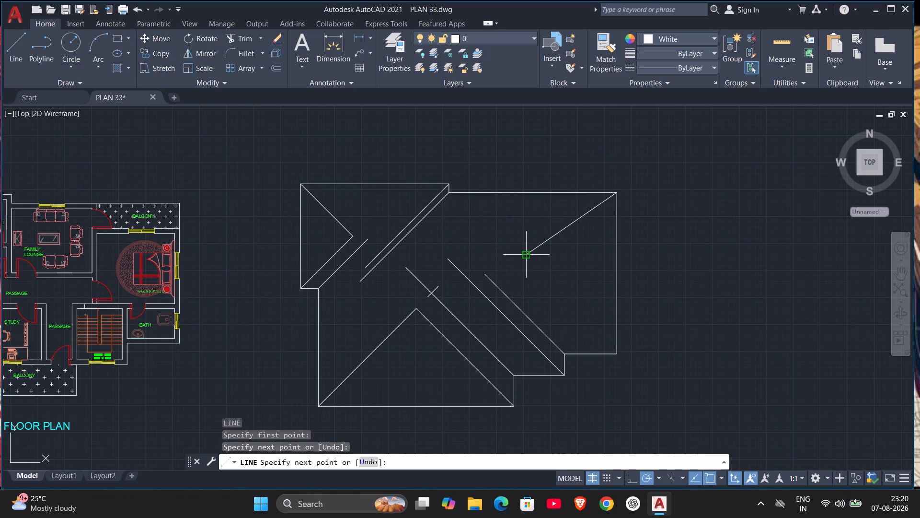
{"action": "key", "text": "Escape"}
{"action": "key", "text": "space"}
{"action": "left_click", "coordinate": [614, 354]}
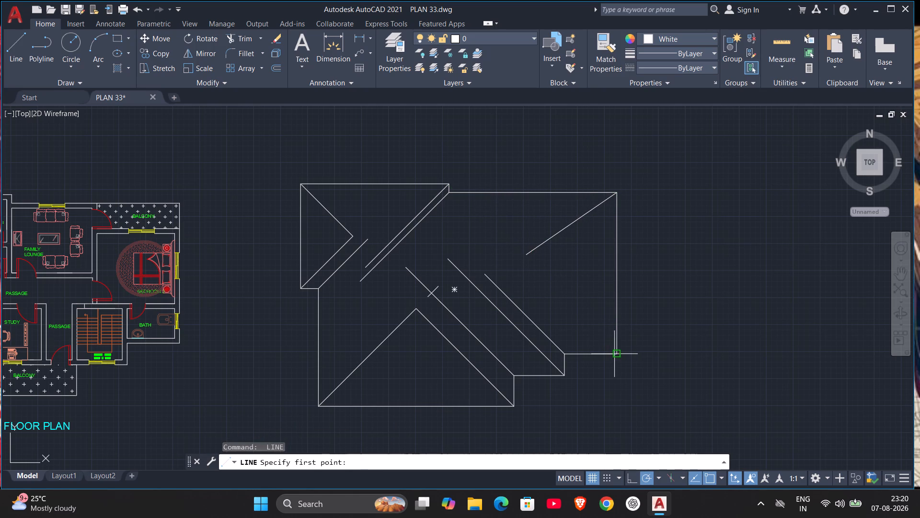
{"action": "left_click", "coordinate": [526, 252]}
{"action": "key", "text": "Escape"}
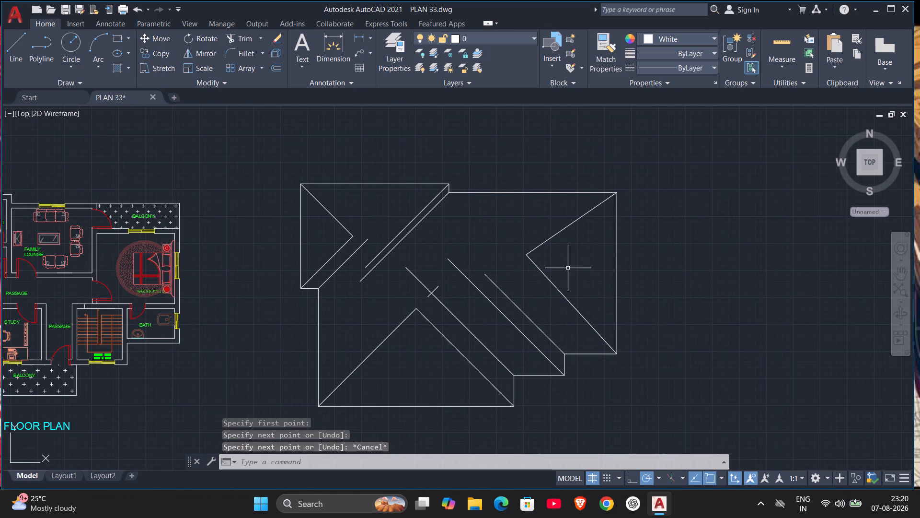
Extend the 135° diagonal from the smaller southeast step's inner corner northwestward with an added line.
{"action": "scroll", "coordinate": [565, 267], "scroll_direction": "down", "scroll_amount": 1}
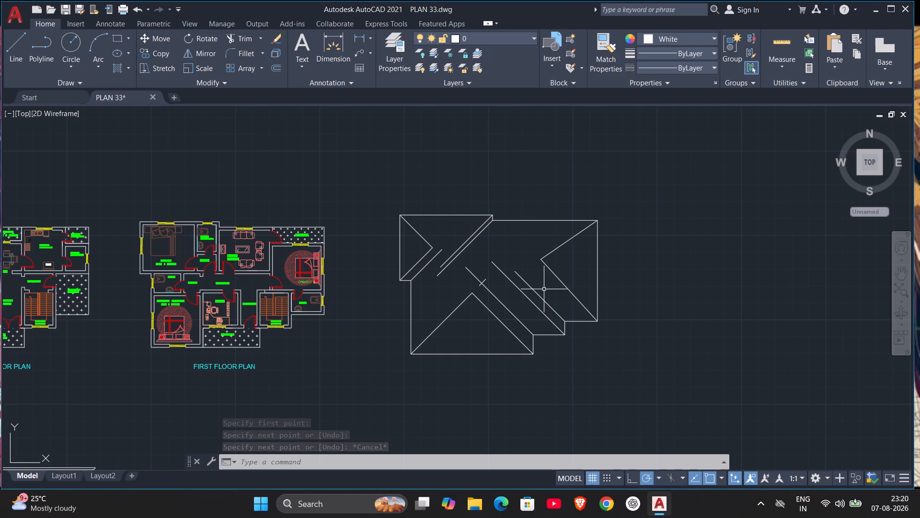
{"action": "key", "text": "l"}
{"action": "key", "text": "Return"}
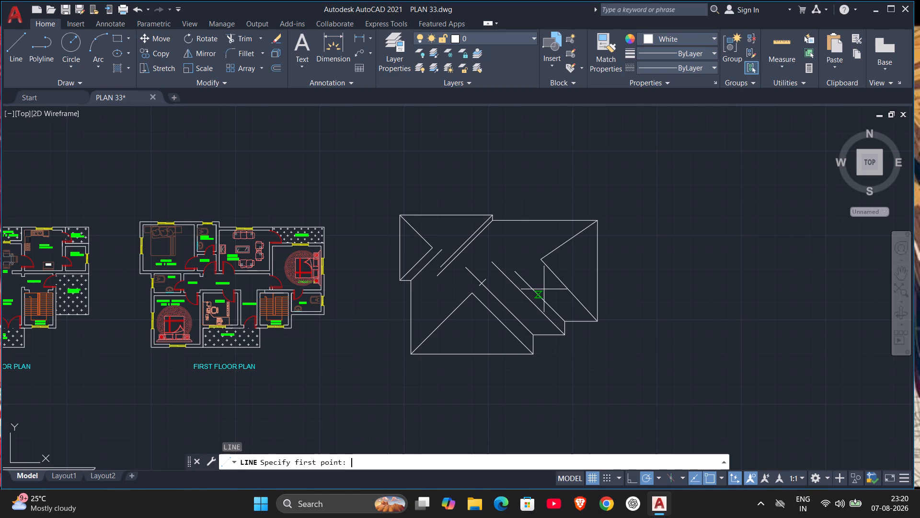
{"action": "left_click", "coordinate": [517, 272]}
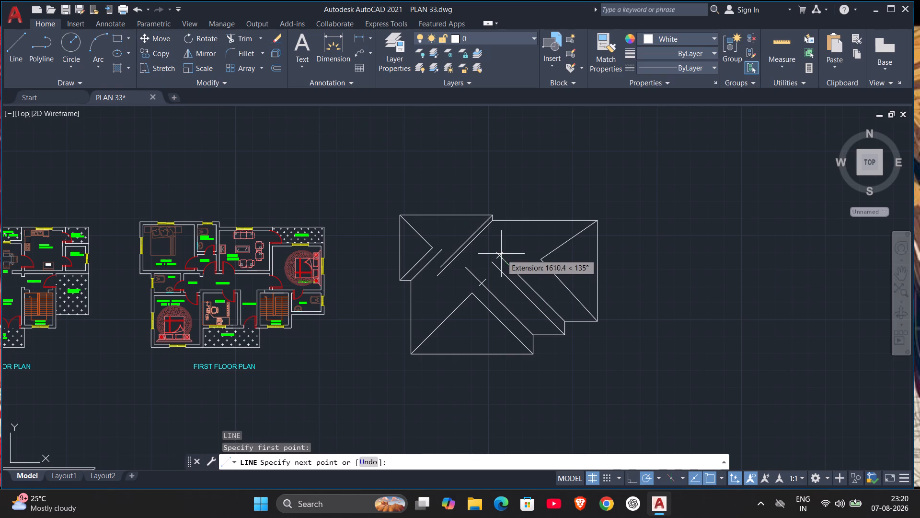
{"action": "left_click", "coordinate": [499, 251]}
{"action": "key", "text": "Escape"}
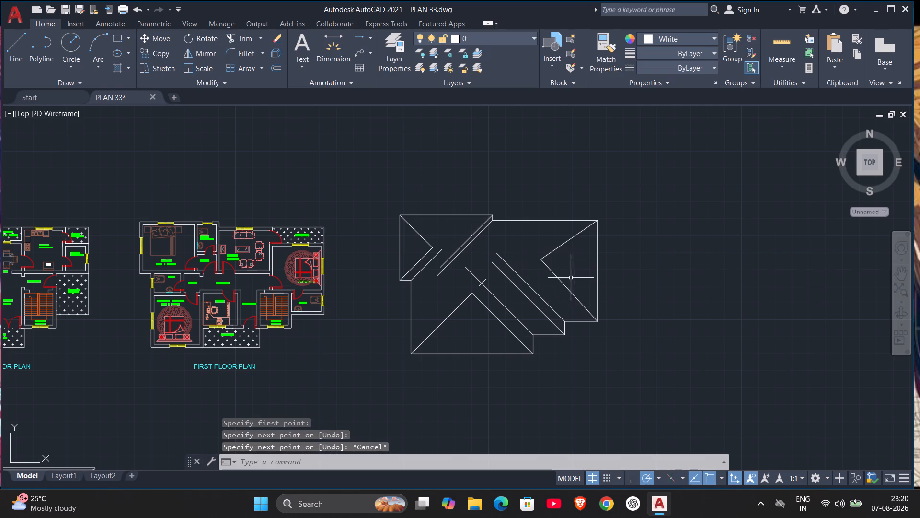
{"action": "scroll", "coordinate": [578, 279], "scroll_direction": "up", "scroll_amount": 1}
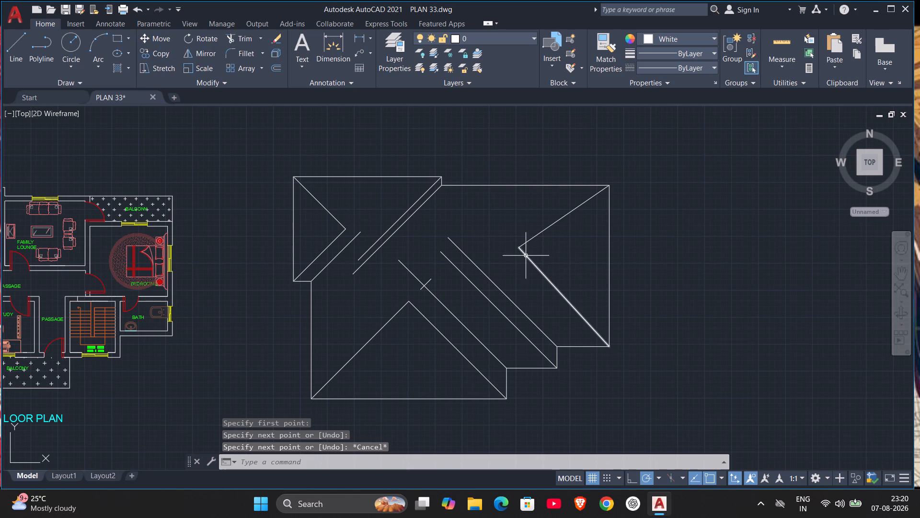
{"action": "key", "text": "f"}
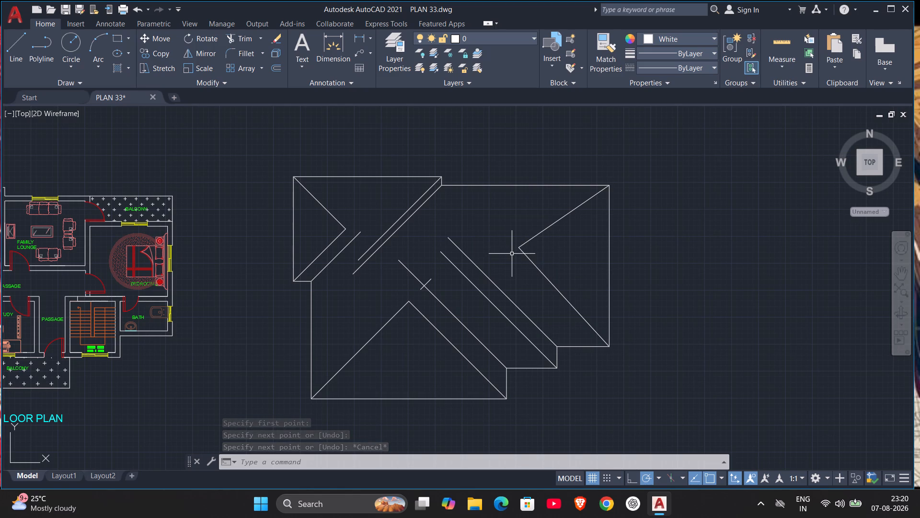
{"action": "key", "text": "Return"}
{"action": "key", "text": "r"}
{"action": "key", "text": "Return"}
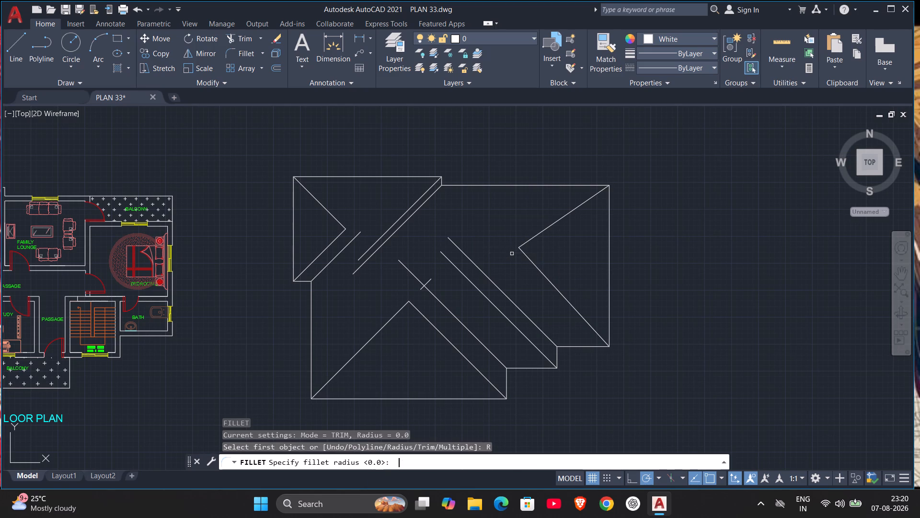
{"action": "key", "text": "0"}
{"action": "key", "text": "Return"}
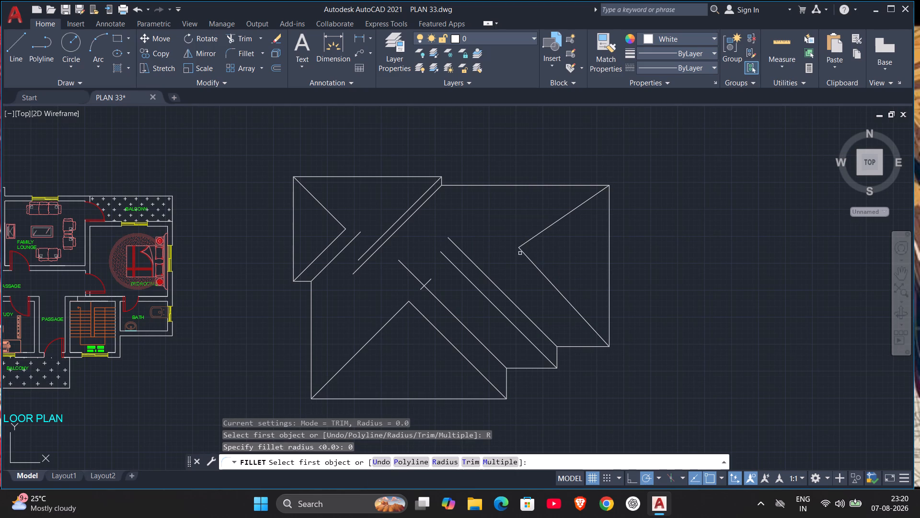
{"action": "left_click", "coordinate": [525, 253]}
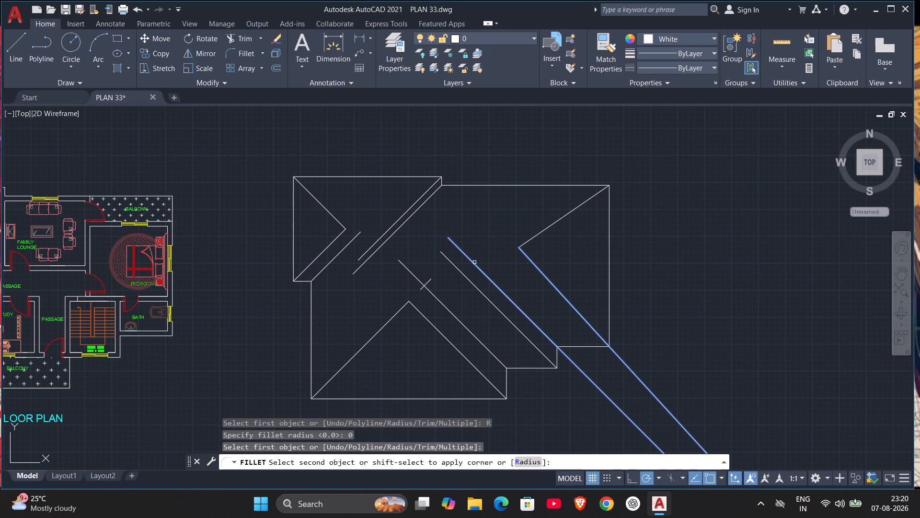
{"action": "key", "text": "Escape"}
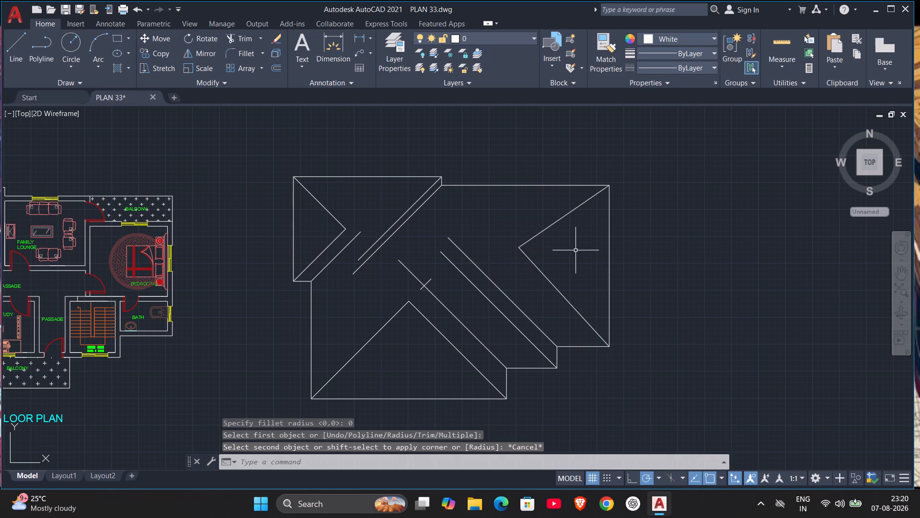
With ortho on, draw a ridge line from the east hips' meeting point west to the extended 135° diagonal.
{"action": "key", "text": "l"}
{"action": "key", "text": "Return"}
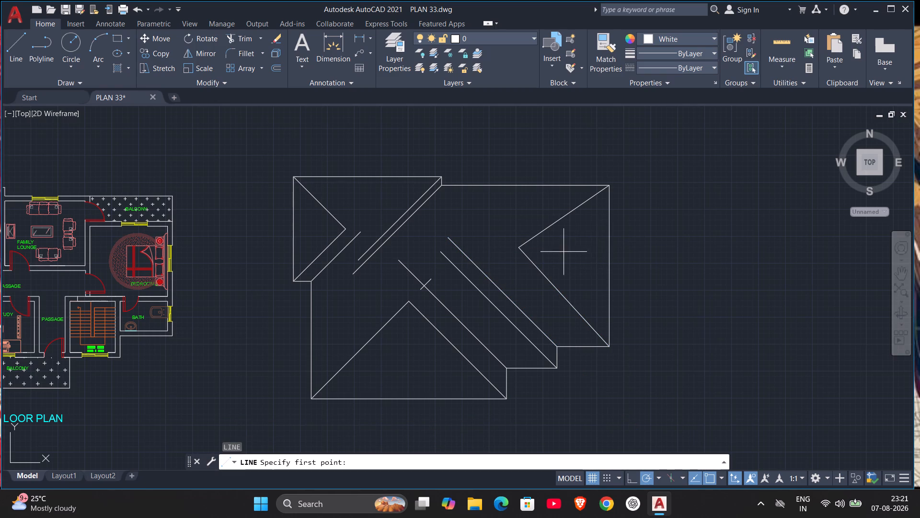
{"action": "left_click", "coordinate": [517, 248]}
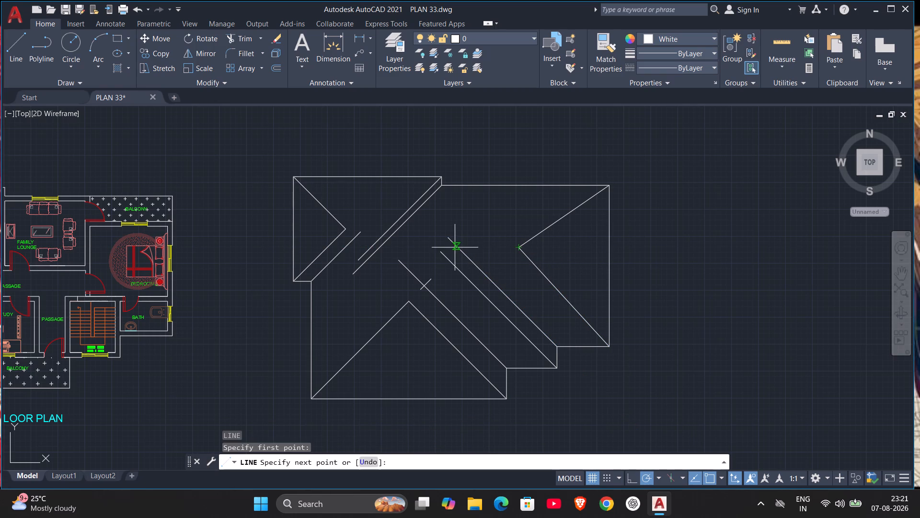
{"action": "key", "text": "F8"}
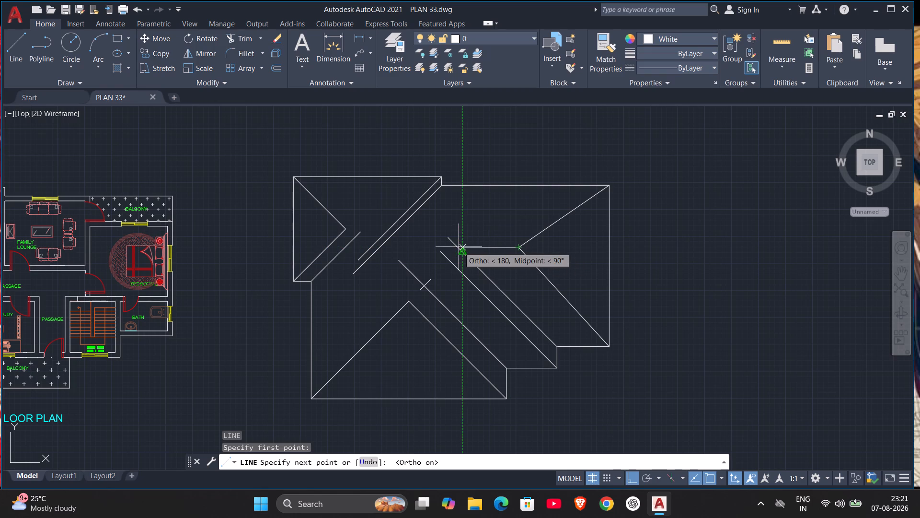
{"action": "scroll", "coordinate": [459, 248], "scroll_direction": "up", "scroll_amount": 4}
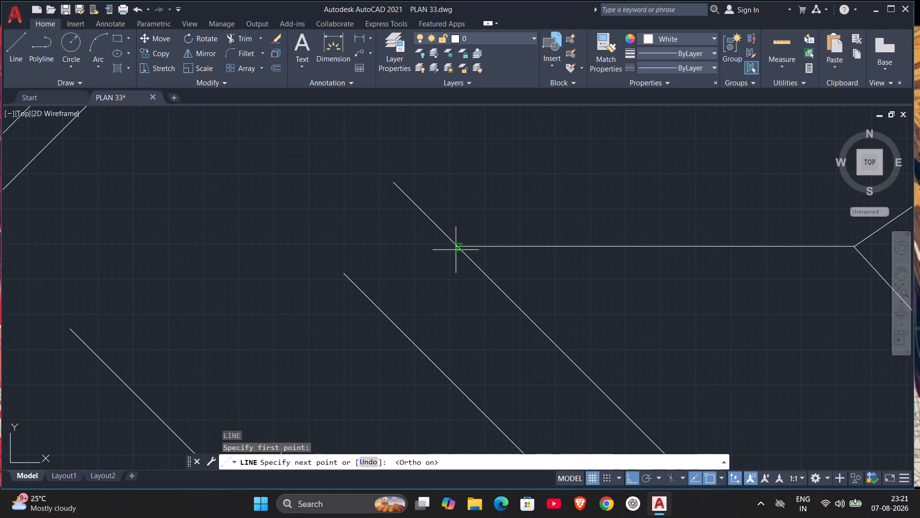
{"action": "left_click", "coordinate": [456, 245]}
{"action": "key", "text": "Escape"}
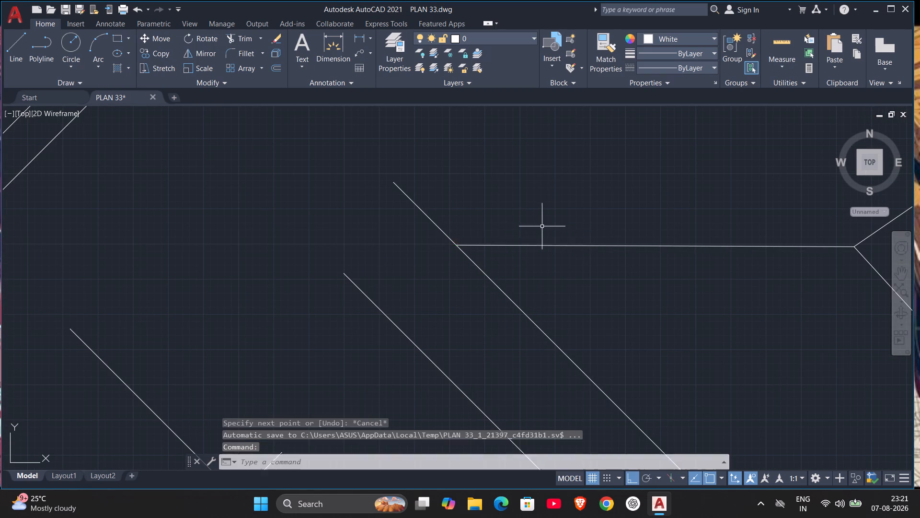
Trim the 135° diagonal's excess northwest of its intersection with the east wing's ridge line.
{"action": "scroll", "coordinate": [542, 229], "scroll_direction": "down", "scroll_amount": 3}
{"action": "middle_click_drag", "start_coordinate": [550, 227], "coordinate": [544, 195]}
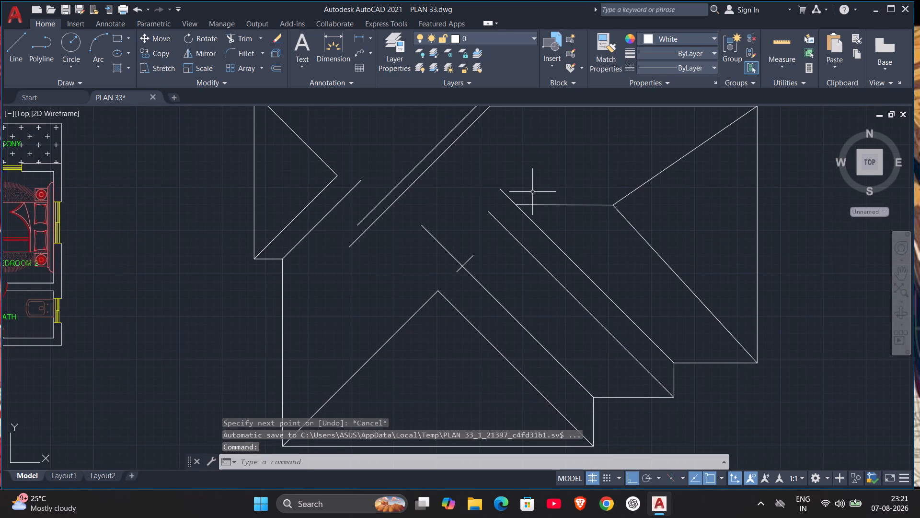
{"action": "type", "text": "TR"}
{"action": "key", "text": "Return"}
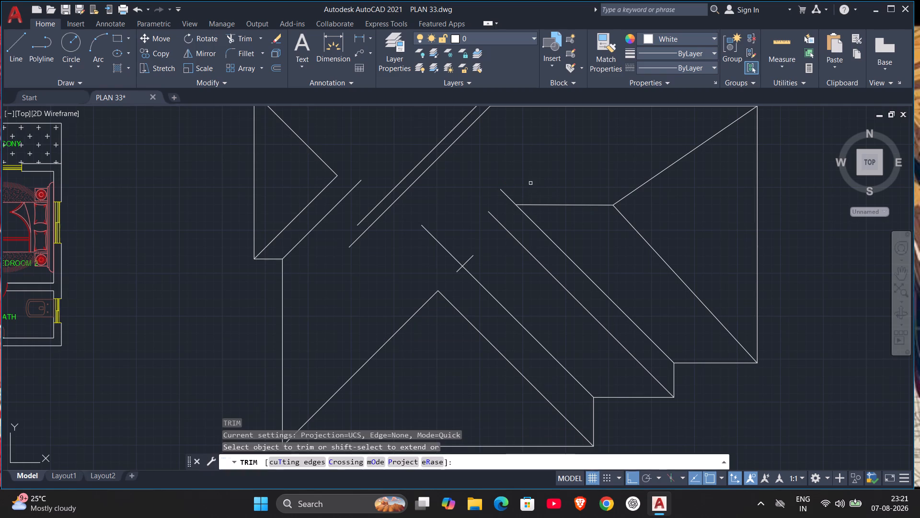
{"action": "left_click_drag", "start_coordinate": [527, 183], "coordinate": [508, 196]}
{"action": "left_click", "coordinate": [507, 196]}
{"action": "key", "text": "Escape"}
With ortho off, draw a short line from the east ridge's west end southwest to the adjacent 135° diagonal from the step's outer corner.
{"action": "scroll", "coordinate": [528, 179], "scroll_direction": "down", "scroll_amount": 2}
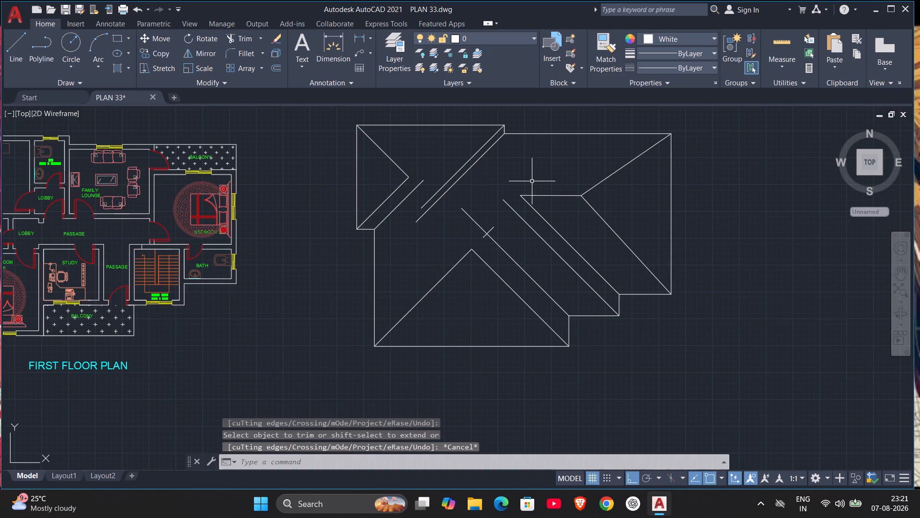
{"action": "scroll", "coordinate": [533, 182], "scroll_direction": "up", "scroll_amount": 1}
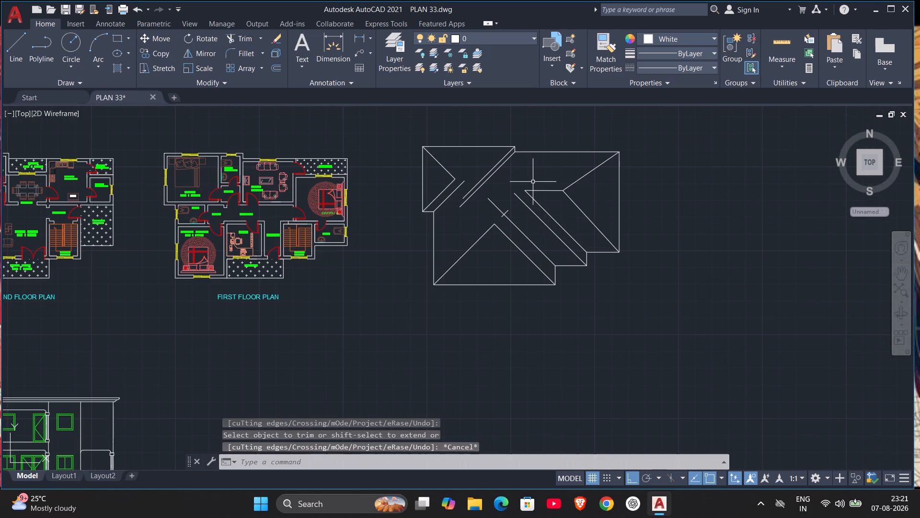
{"action": "scroll", "coordinate": [533, 182], "scroll_direction": "up", "scroll_amount": 1}
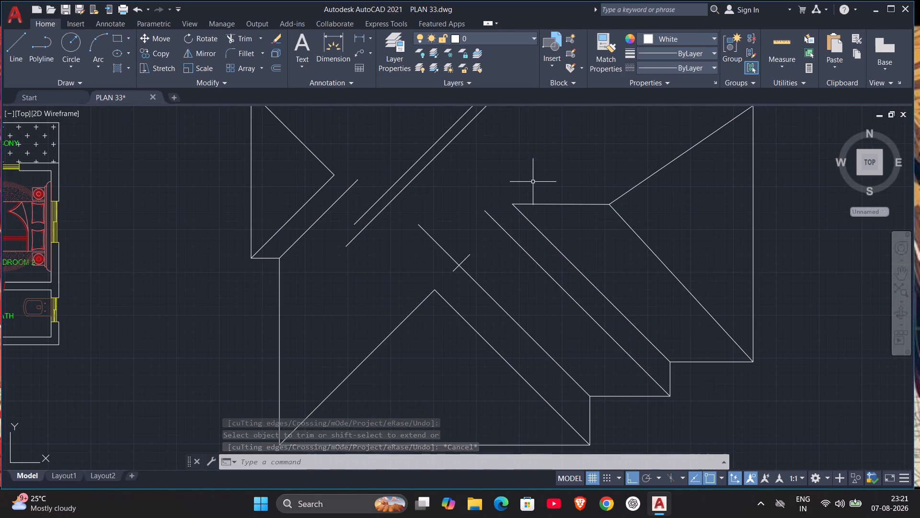
{"action": "key", "text": "l"}
{"action": "key", "text": "Return"}
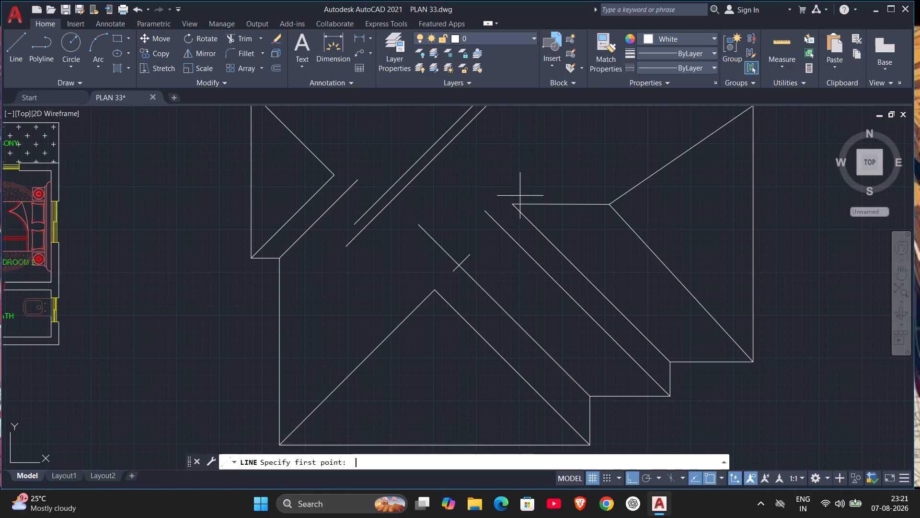
{"action": "left_click", "coordinate": [515, 205]}
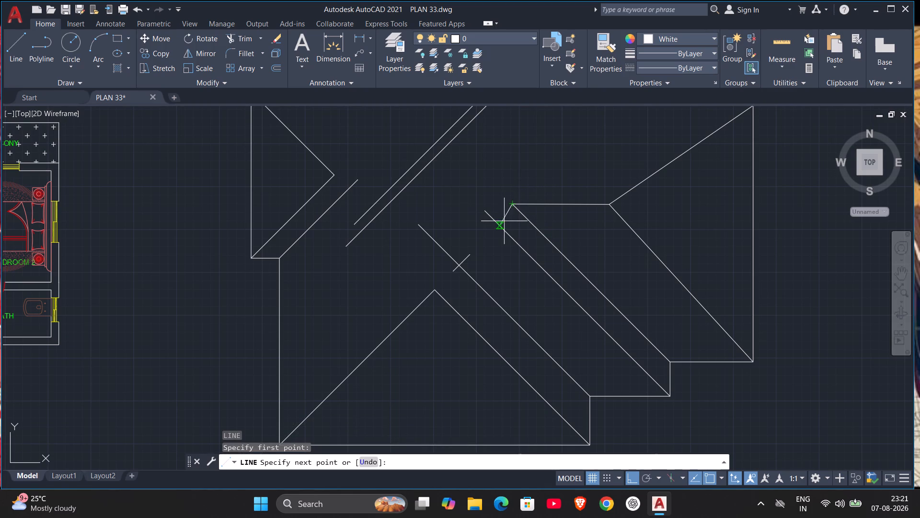
{"action": "key", "text": "F8"}
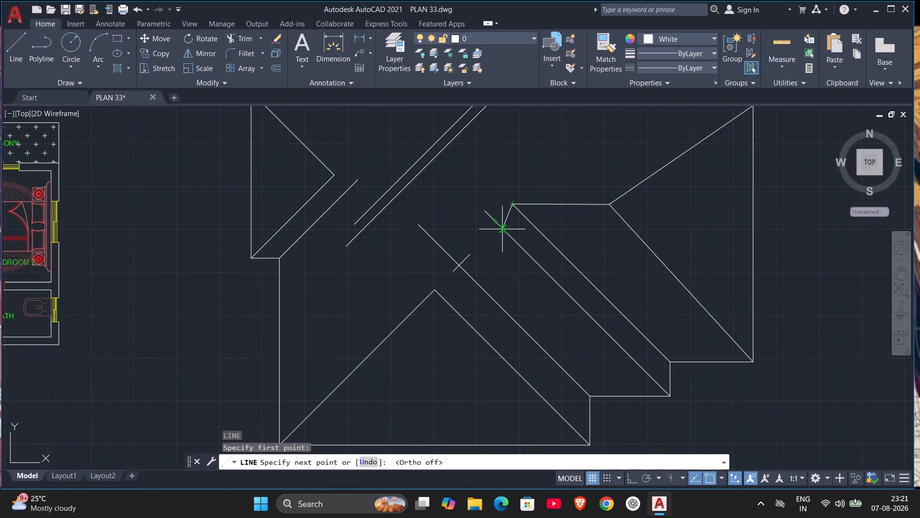
{"action": "left_click", "coordinate": [502, 228]}
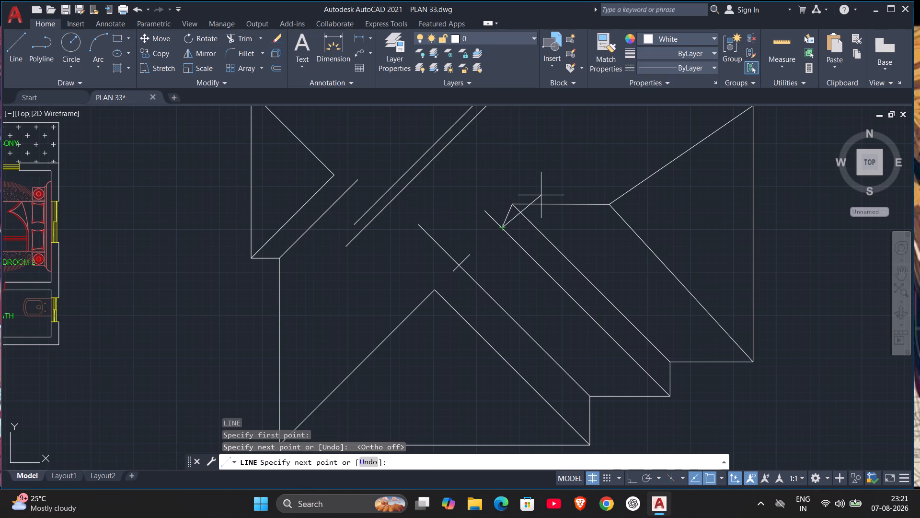
{"action": "key", "text": "Escape"}
With ortho on, draw a ridge line about 850 units north from the south wing hips' meeting point.
{"action": "scroll", "coordinate": [577, 219], "scroll_direction": "down", "scroll_amount": 1}
{"action": "middle_click_drag", "start_coordinate": [582, 235], "coordinate": [578, 229]}
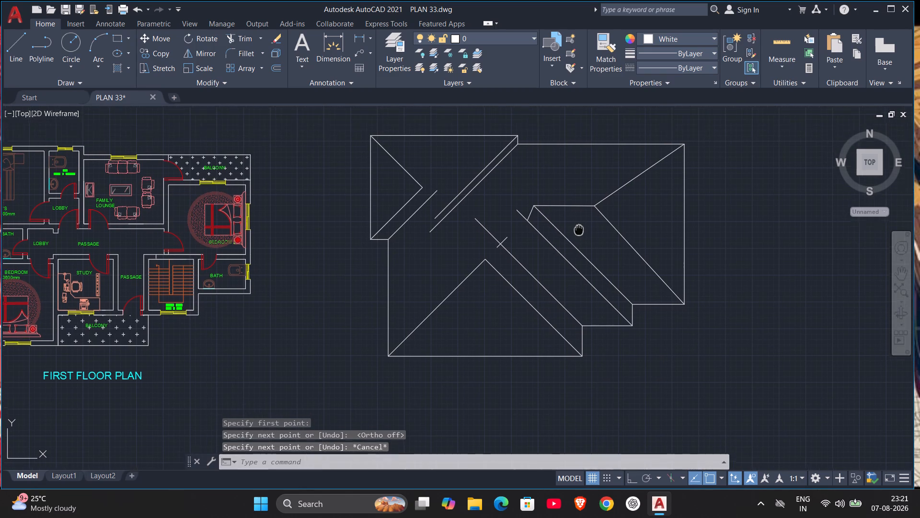
{"action": "middle_click_drag", "start_coordinate": [578, 229], "coordinate": [577, 225]}
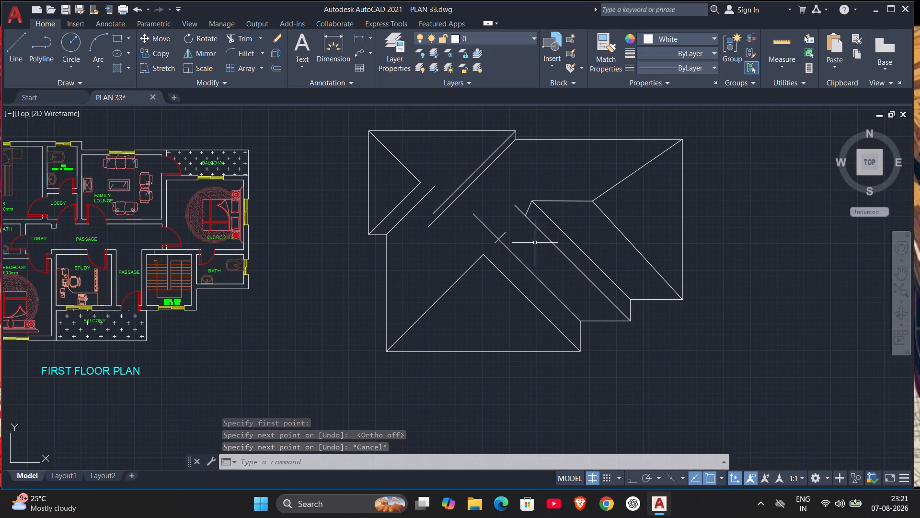
{"action": "scroll", "coordinate": [511, 253], "scroll_direction": "up", "scroll_amount": 1}
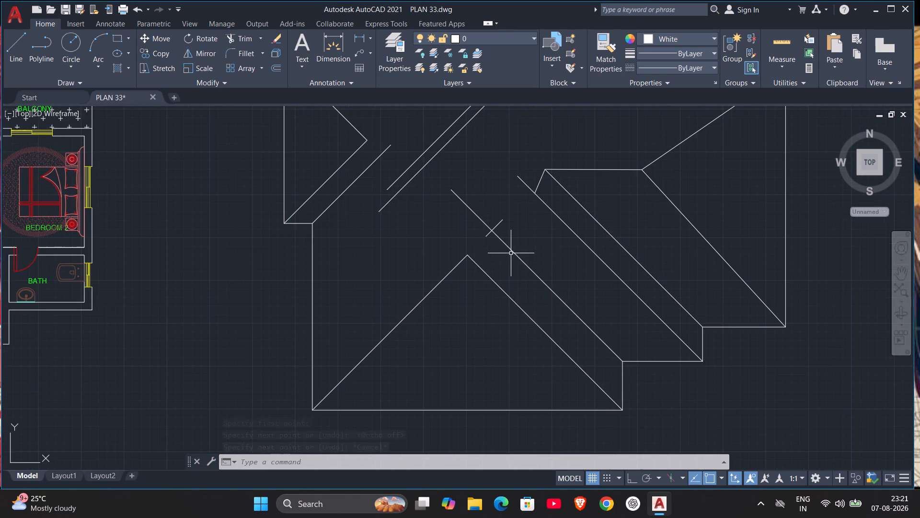
{"action": "middle_click_drag", "start_coordinate": [511, 254], "coordinate": [513, 299]}
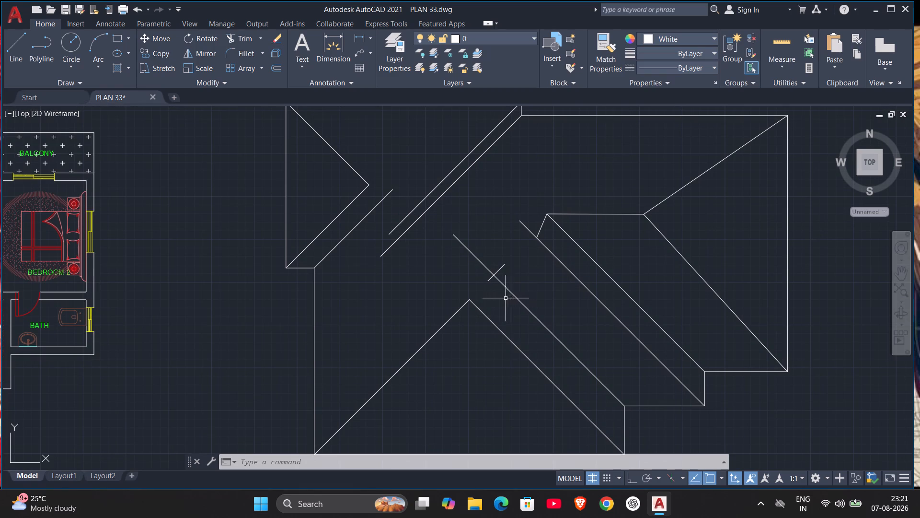
{"action": "key", "text": "l"}
{"action": "key", "text": "Return"}
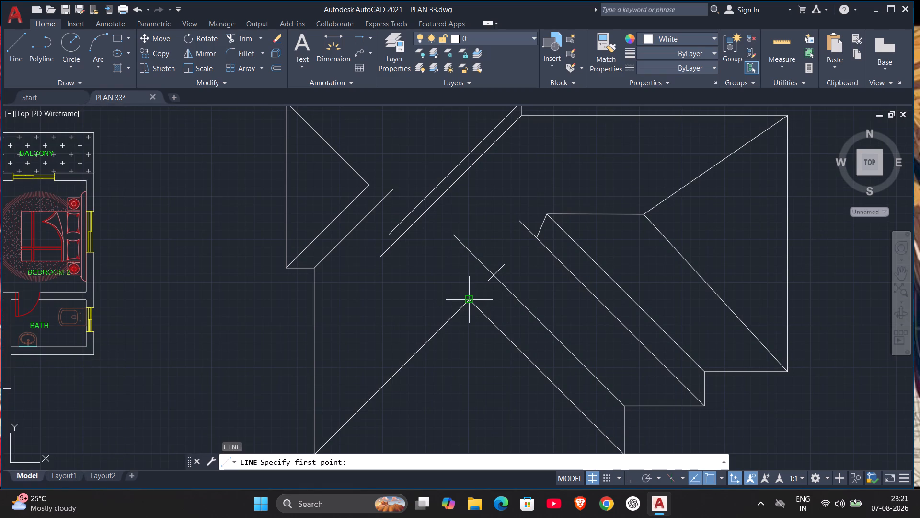
{"action": "left_click", "coordinate": [469, 300]}
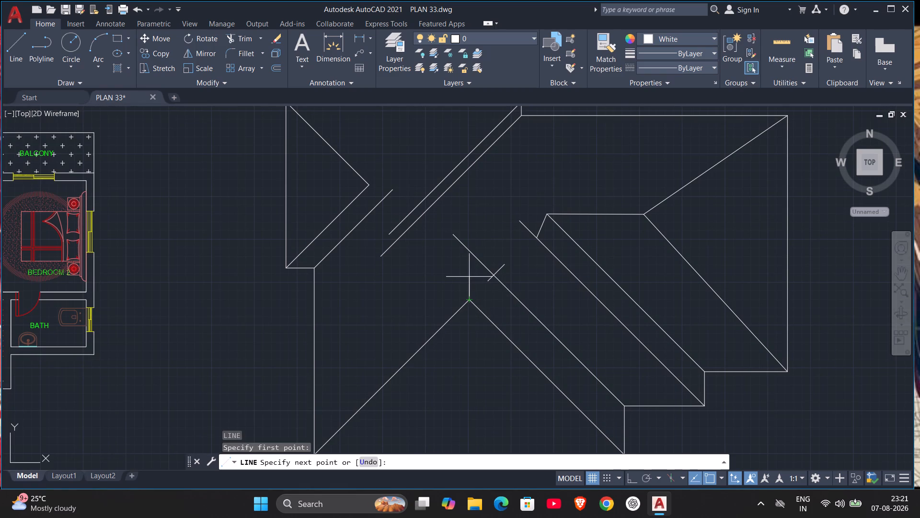
{"action": "key", "text": "F8"}
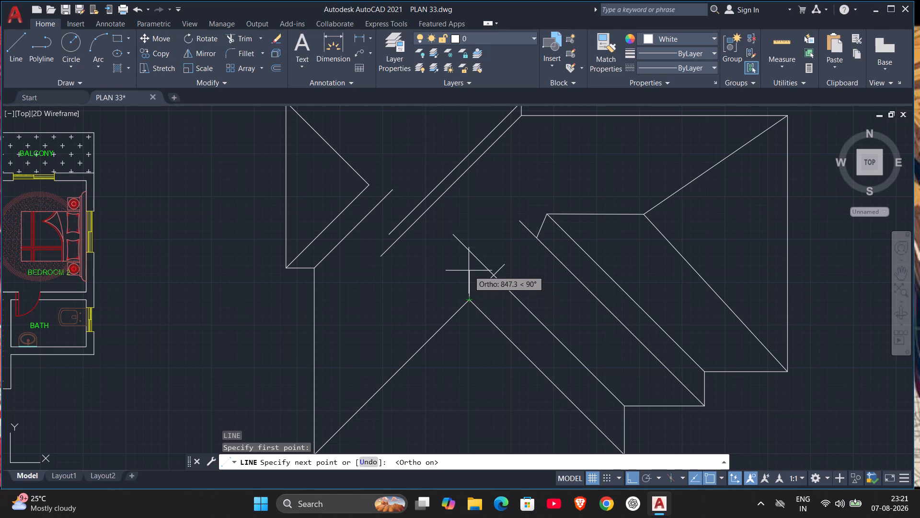
{"action": "left_click", "coordinate": [469, 269]}
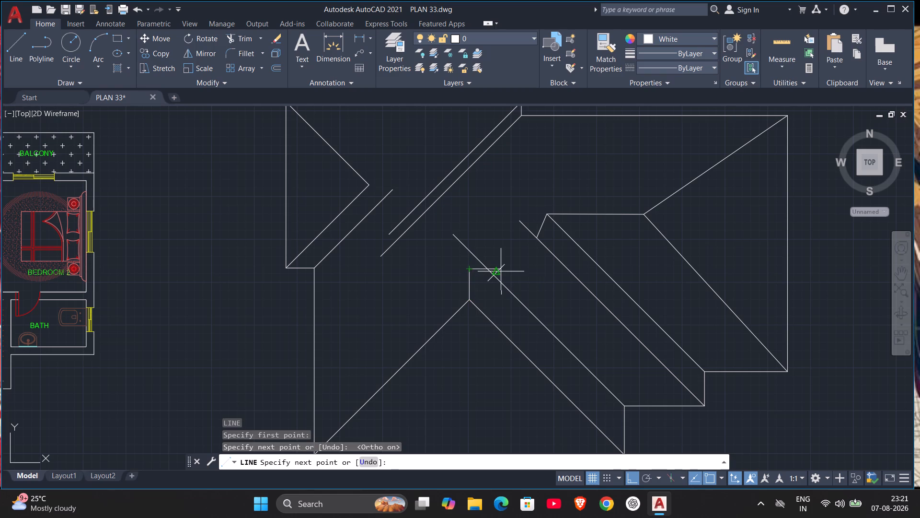
{"action": "key", "text": "Escape"}
Erase the short stray segment crossing the 135° diagonal just northeast of the south wing's ridge.
{"action": "scroll", "coordinate": [477, 273], "scroll_direction": "up", "scroll_amount": 2}
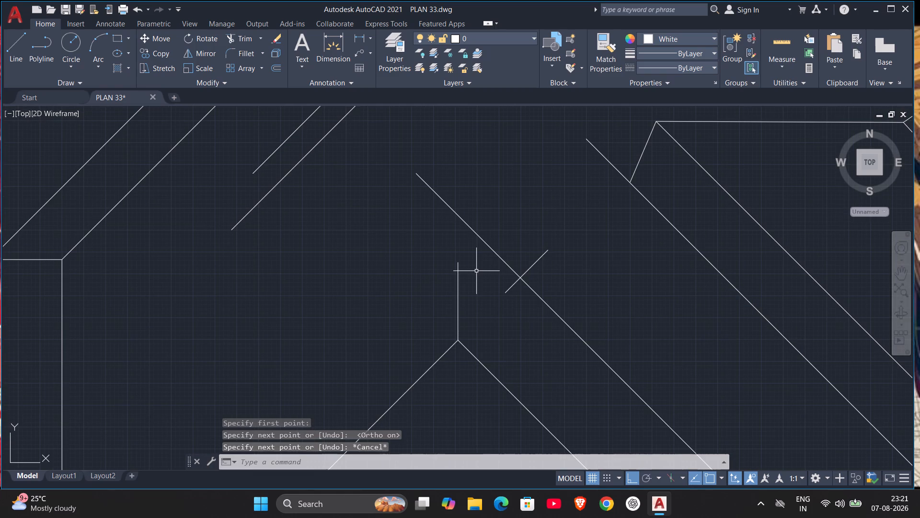
{"action": "left_click", "coordinate": [514, 282]}
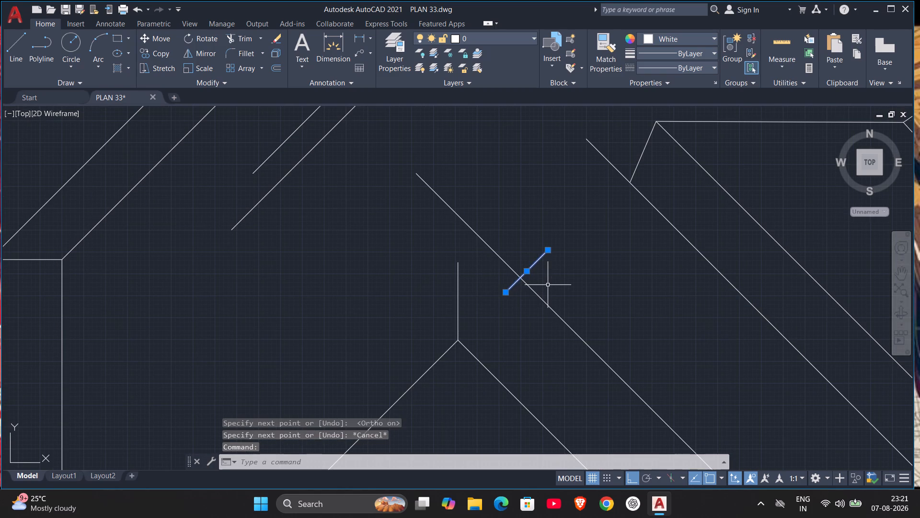
{"action": "key", "text": "Delete"}
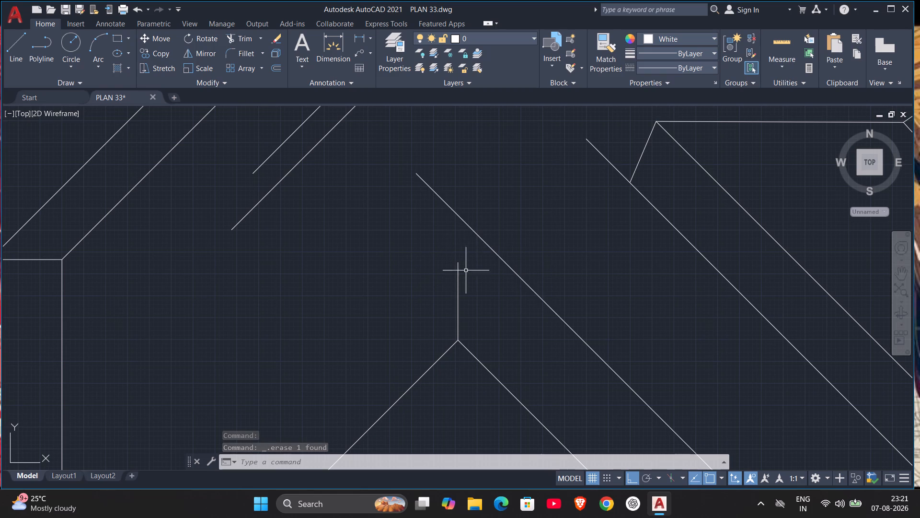
With ortho off, draw a short line from the south ridge's north end northeast to the nearest 135° diagonal.
{"action": "key", "text": "l"}
{"action": "key", "text": "Return"}
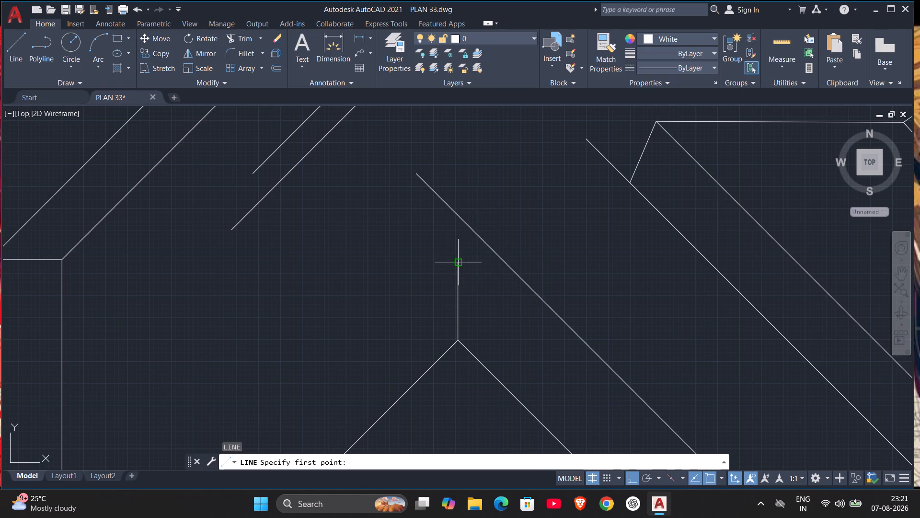
{"action": "left_click", "coordinate": [460, 265]}
{"action": "key", "text": "F8"}
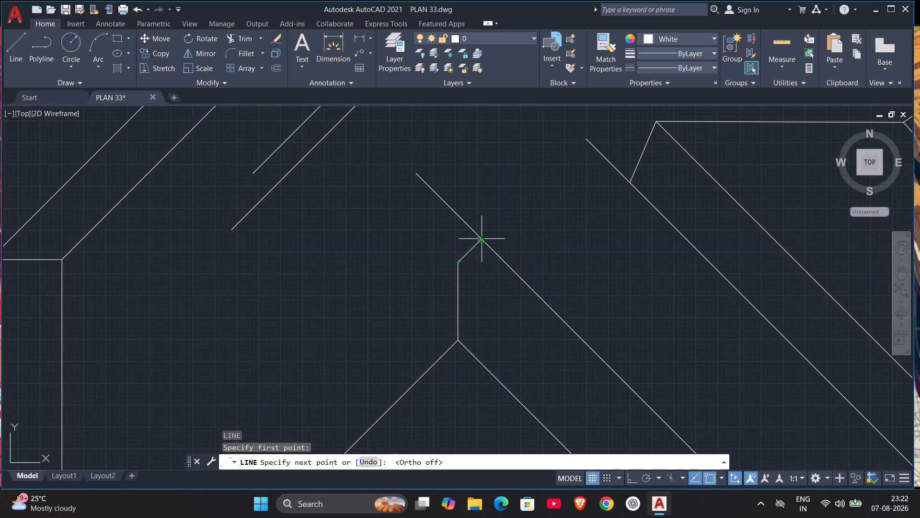
{"action": "left_click", "coordinate": [480, 241]}
{"action": "key", "text": "Escape"}
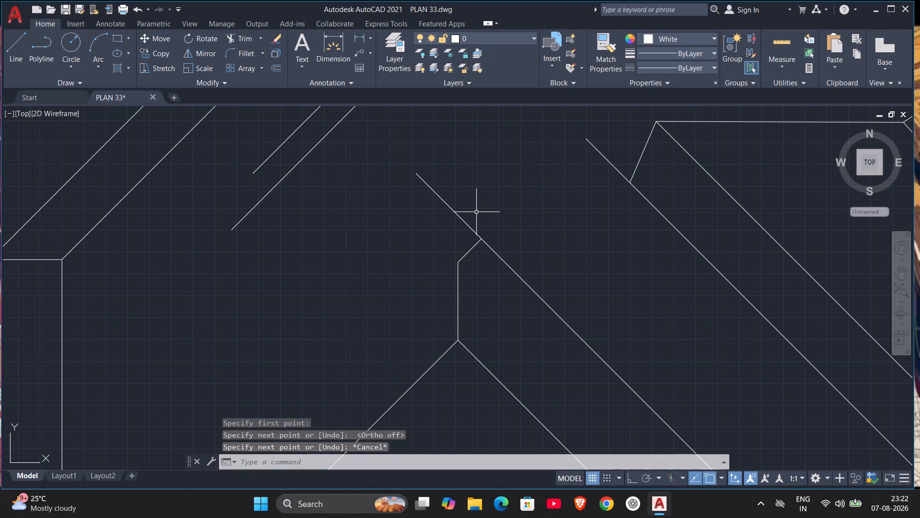
Trim that 135° diagonal's excess northwest of its junction with the short line from the south ridge.
{"action": "type", "text": "TR"}
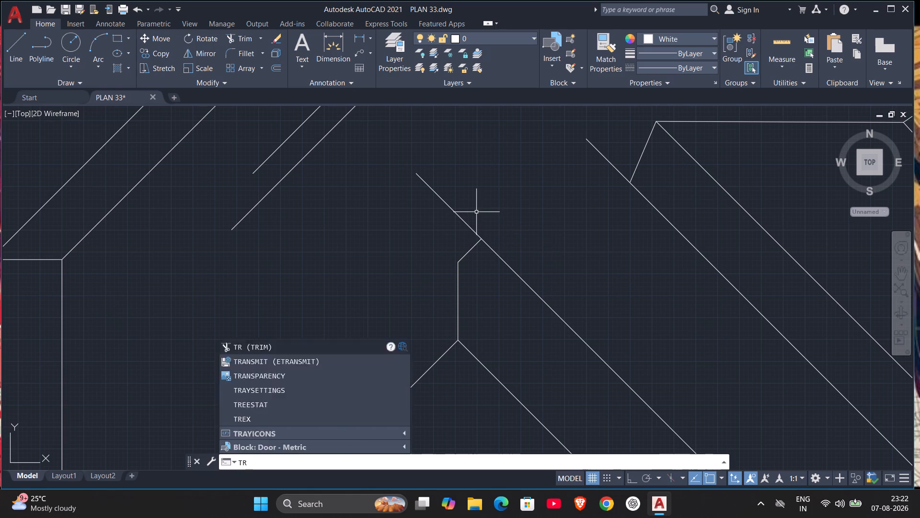
{"action": "key", "text": "Return"}
{"action": "left_click_drag", "start_coordinate": [476, 212], "coordinate": [418, 257]}
{"action": "left_click_drag", "start_coordinate": [467, 204], "coordinate": [429, 255]}
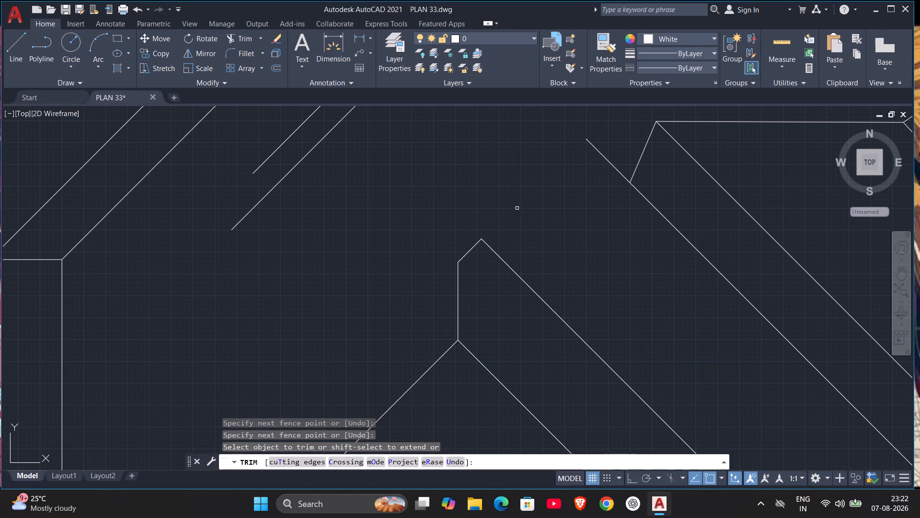
{"action": "scroll", "coordinate": [520, 201], "scroll_direction": "down", "scroll_amount": 1}
{"action": "middle_click_drag", "start_coordinate": [533, 224], "coordinate": [535, 204]}
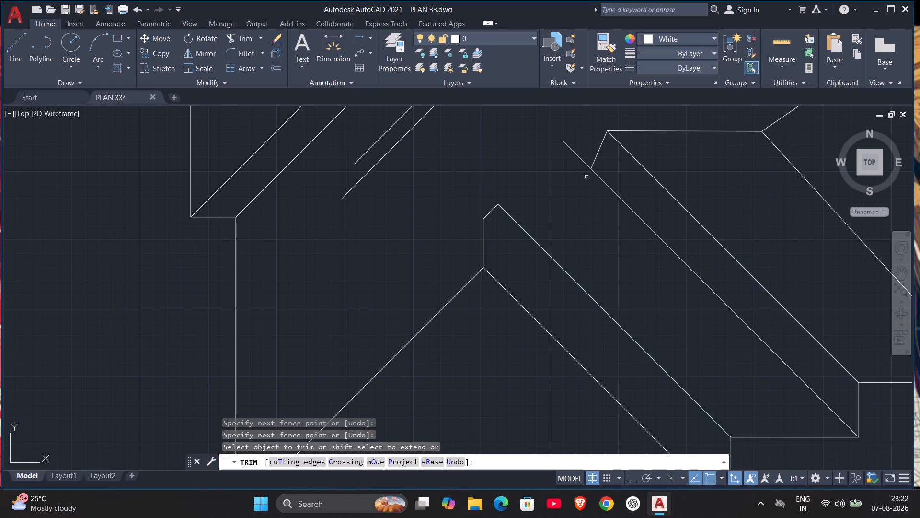
{"action": "key", "text": "Escape"}
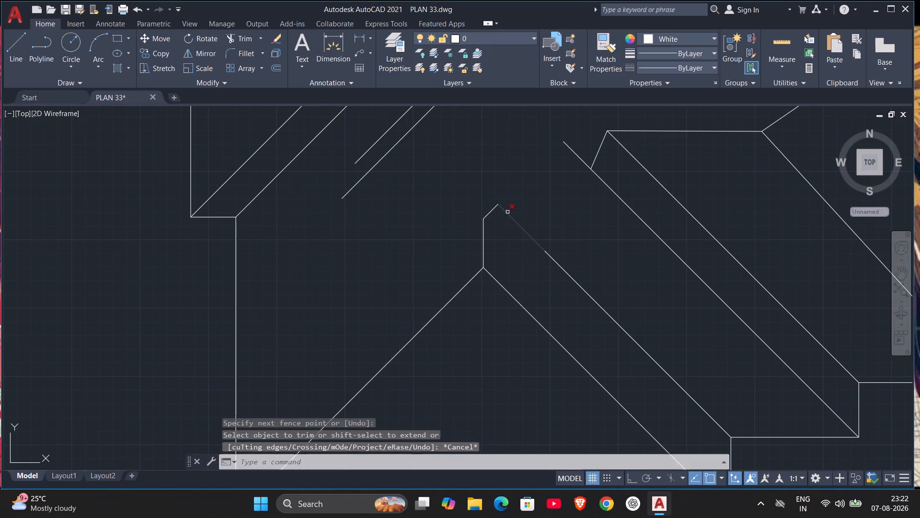
Draw a line from the trimmed diagonal's upper end to the junction on the next 135° diagonal, below the east ridge's west end.
{"action": "key", "text": "l"}
{"action": "key", "text": "Return"}
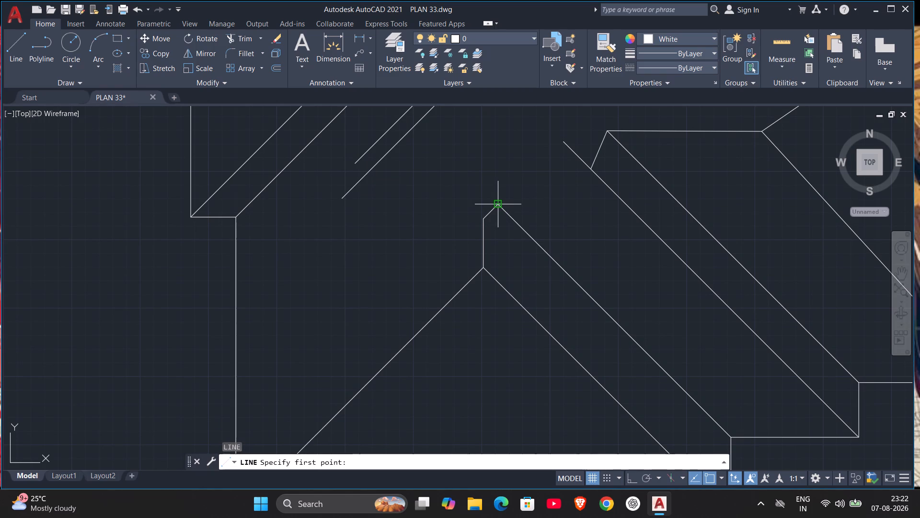
{"action": "left_click", "coordinate": [496, 204]}
{"action": "left_click", "coordinate": [589, 171]}
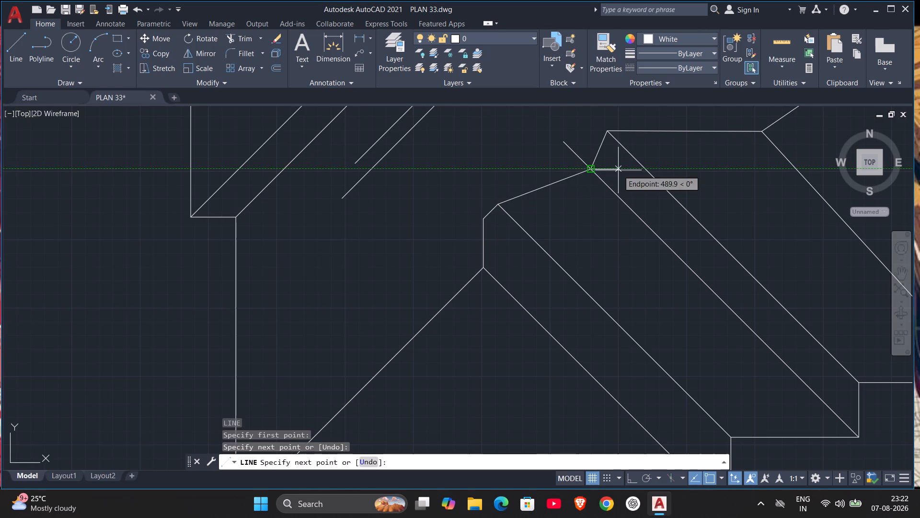
{"action": "key", "text": "Escape"}
Trim the excess of the 135° diagonal from the step's outer corner, northwest of its junction with the connecting lines.
{"action": "type", "text": "TR"}
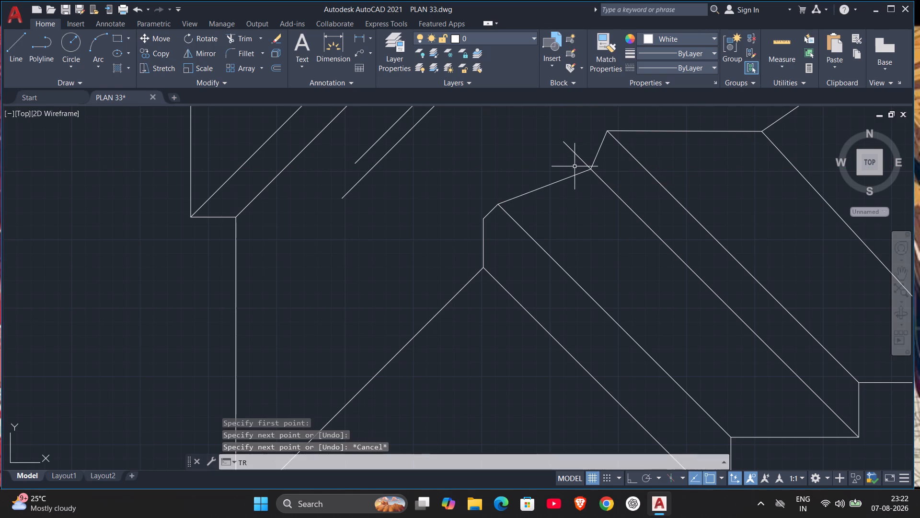
{"action": "key", "text": "Return"}
{"action": "left_click_drag", "start_coordinate": [573, 145], "coordinate": [560, 160]}
{"action": "scroll", "coordinate": [581, 142], "scroll_direction": "down", "scroll_amount": 2}
{"action": "middle_click_drag", "start_coordinate": [581, 142], "coordinate": [609, 189]}
{"action": "scroll", "coordinate": [591, 182], "scroll_direction": "up", "scroll_amount": 1}
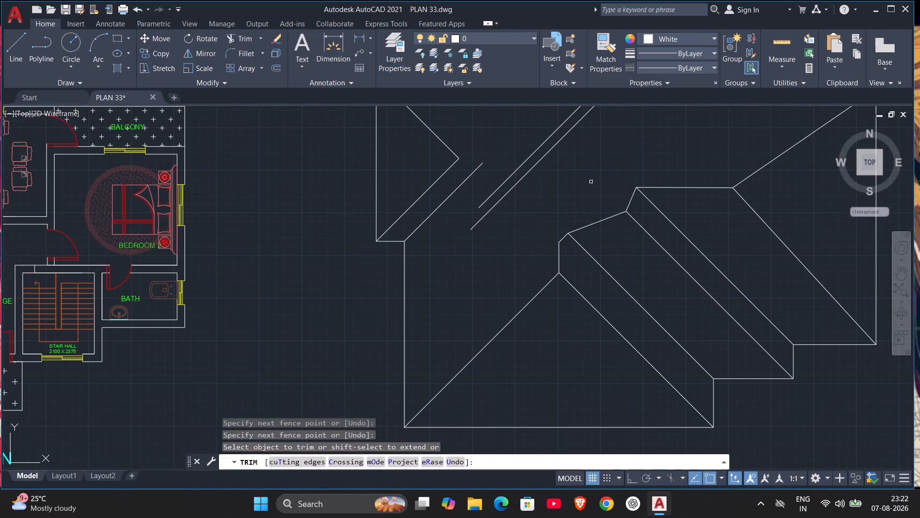
{"action": "middle_click_drag", "start_coordinate": [499, 196], "coordinate": [519, 216]}
{"action": "key", "text": "Escape"}
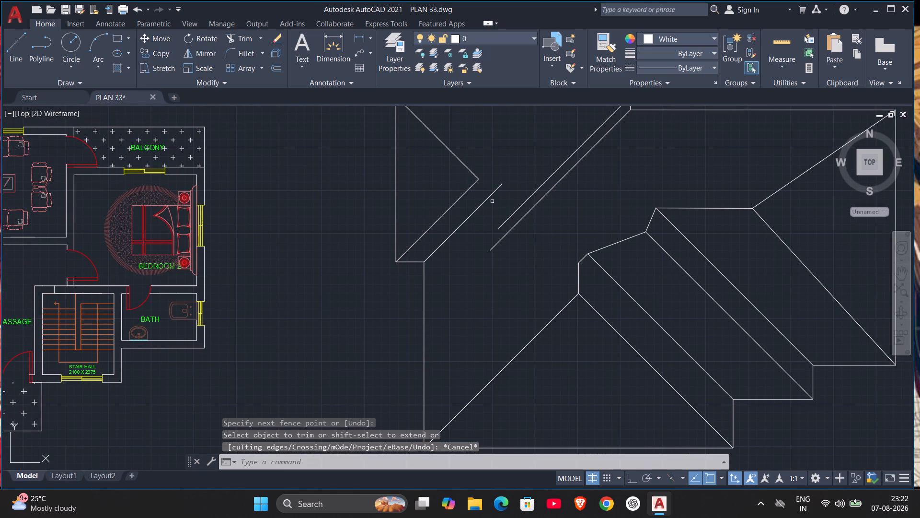
With ortho on, draw a ridge line about 1519 units east from the northwest wing hips' meeting point.
{"action": "key", "text": "l"}
{"action": "key", "text": "Return"}
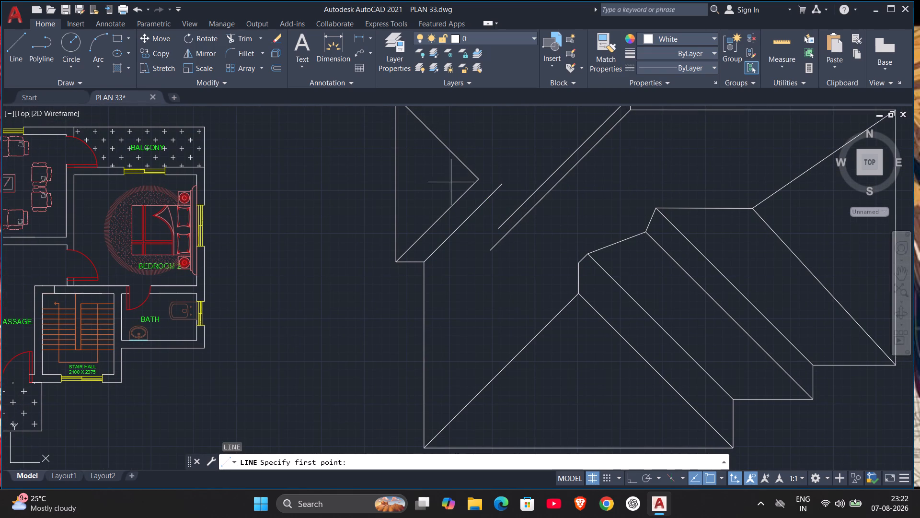
{"action": "left_click", "coordinate": [479, 180]}
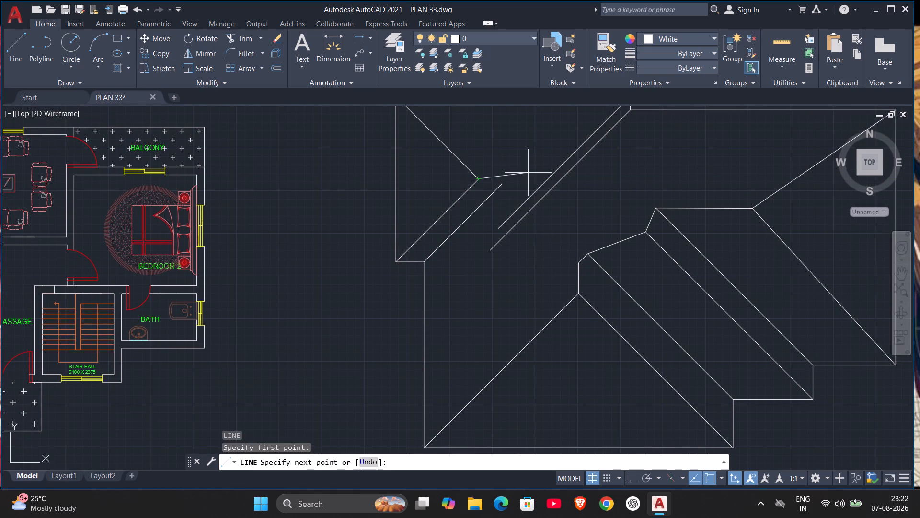
{"action": "key", "text": "F8"}
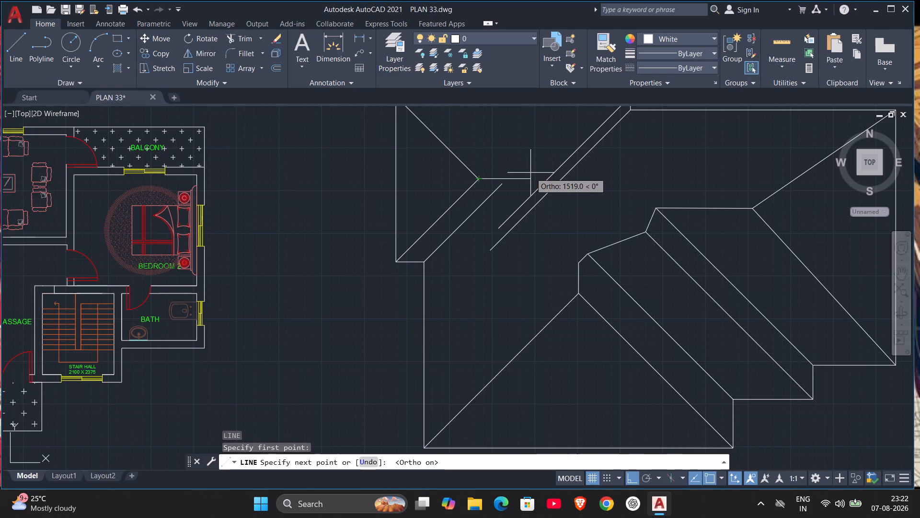
{"action": "left_click", "coordinate": [530, 173]}
{"action": "key", "text": "Escape"}
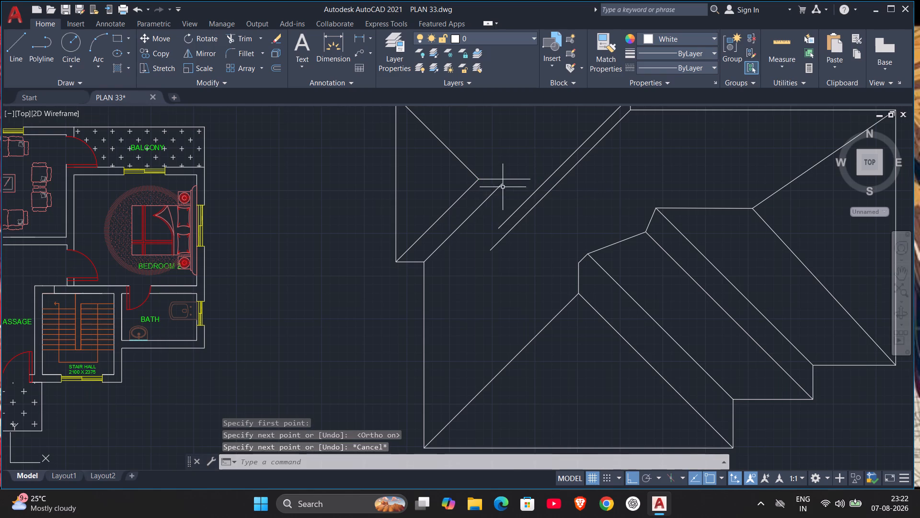
Fillet the northwest wing's ridge with the 45° diagonal from the wing's southern inner corner, using radius 0.
{"action": "scroll", "coordinate": [503, 187], "scroll_direction": "up", "scroll_amount": 2}
{"action": "key", "text": "f"}
{"action": "key", "text": "Return"}
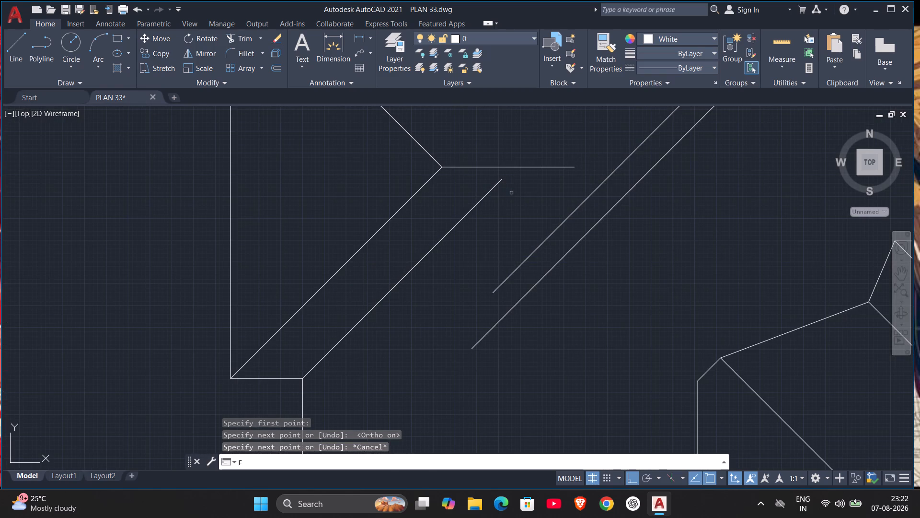
{"action": "key", "text": "r"}
{"action": "key", "text": "Return"}
{"action": "key", "text": "0"}
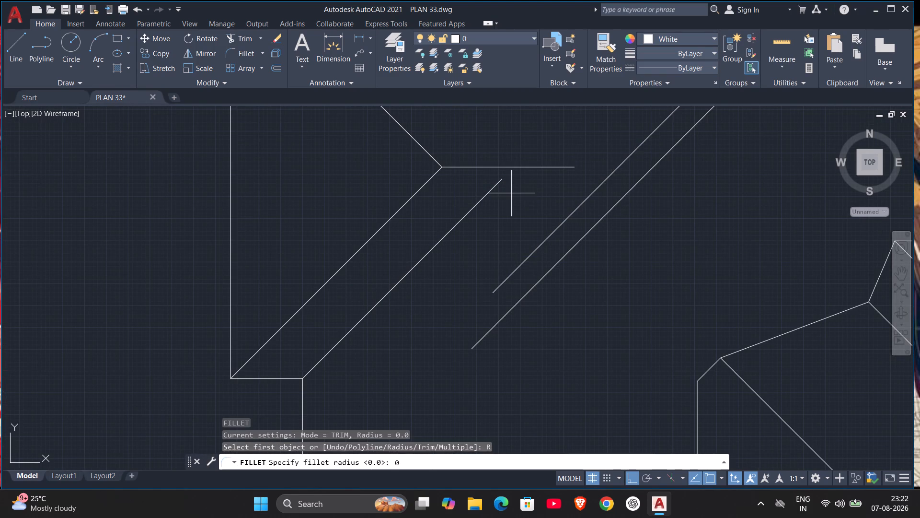
{"action": "key", "text": "Return"}
{"action": "left_click", "coordinate": [493, 188]}
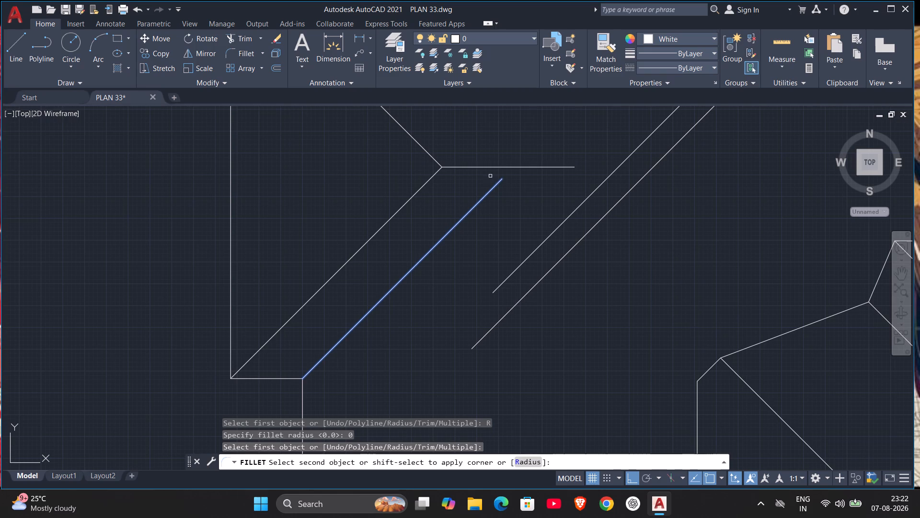
{"action": "left_click", "coordinate": [492, 166]}
{"action": "key", "text": "Escape"}
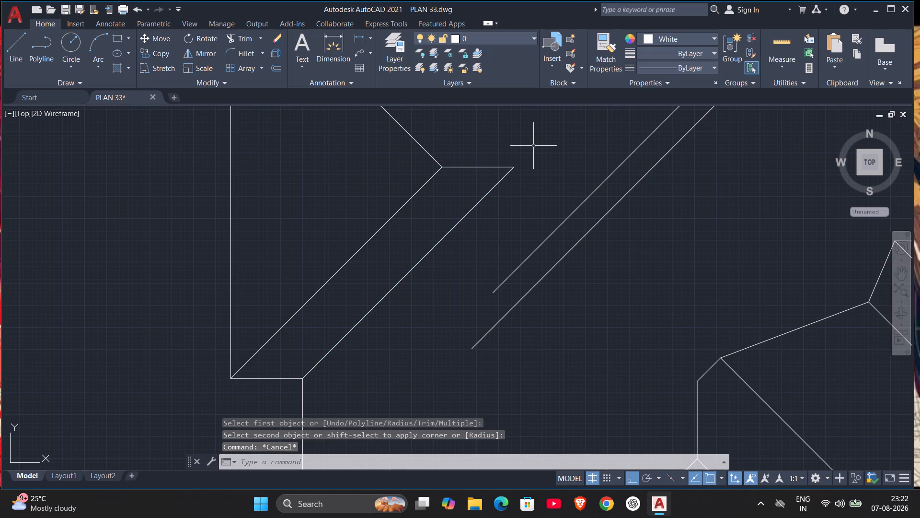
With ortho off, draw connected lines from the northwest ridge's east end to the upper parallel 45° diagonal and on to the lower one.
{"action": "middle_click_drag", "start_coordinate": [539, 158], "coordinate": [539, 169]}
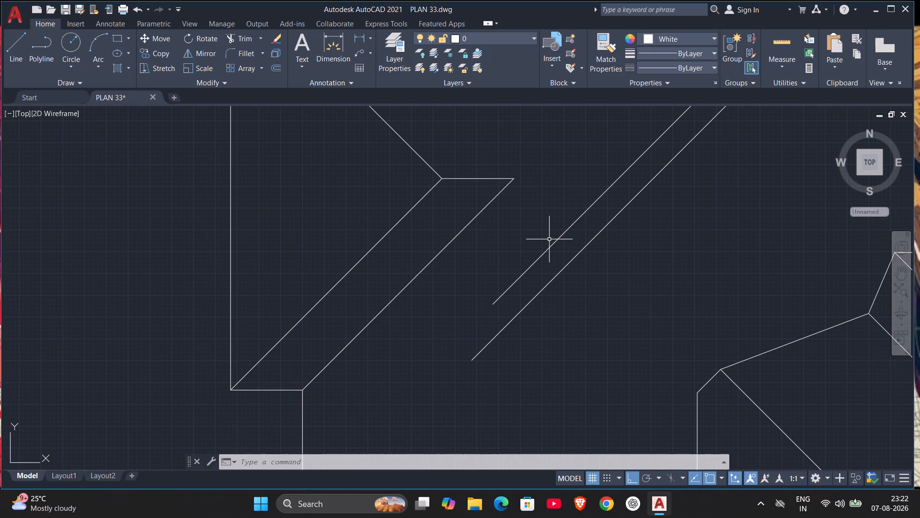
{"action": "key", "text": "l"}
{"action": "key", "text": "Return"}
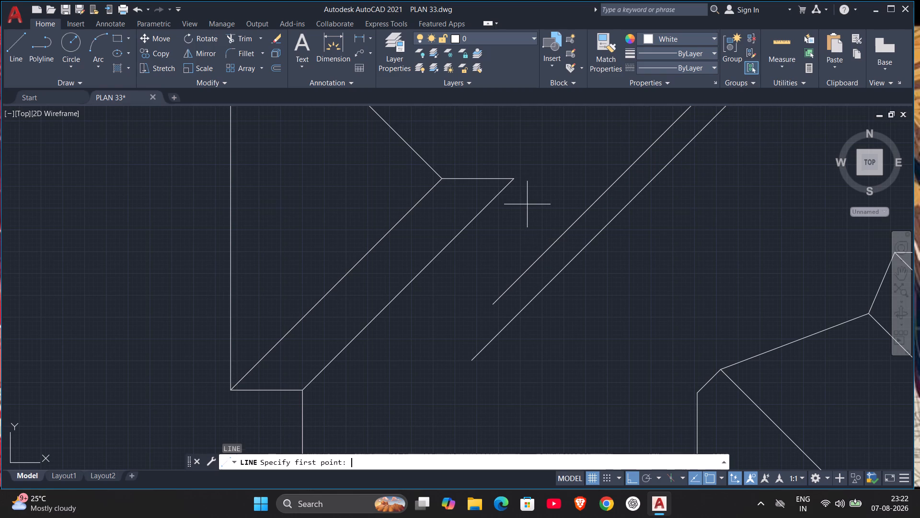
{"action": "left_click", "coordinate": [512, 180]}
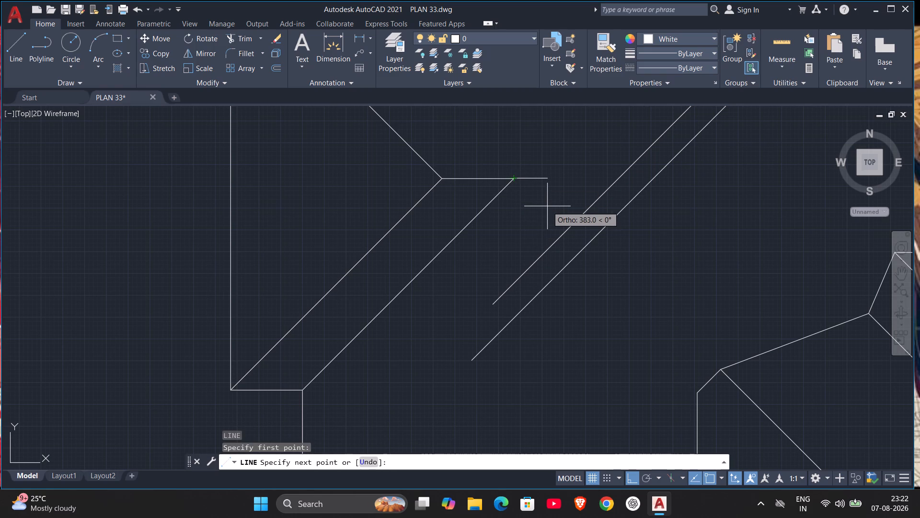
{"action": "key", "text": "F8"}
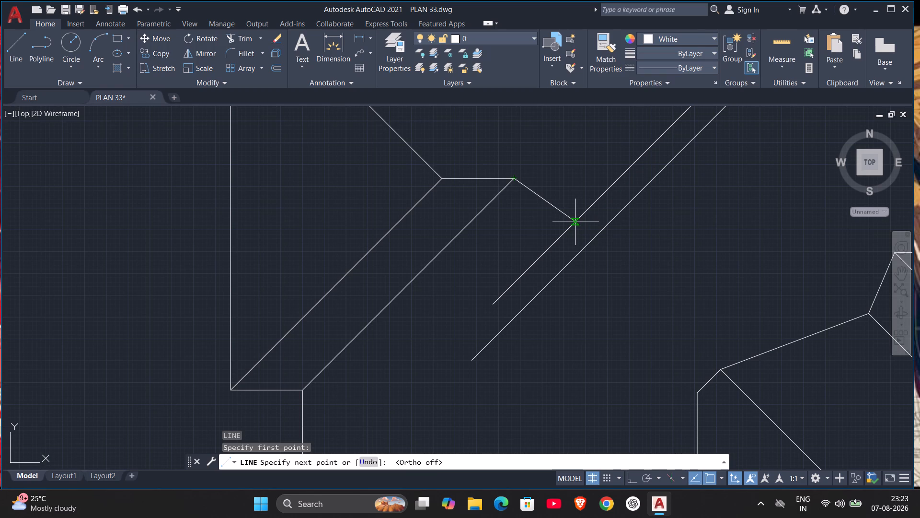
{"action": "left_click", "coordinate": [575, 222]}
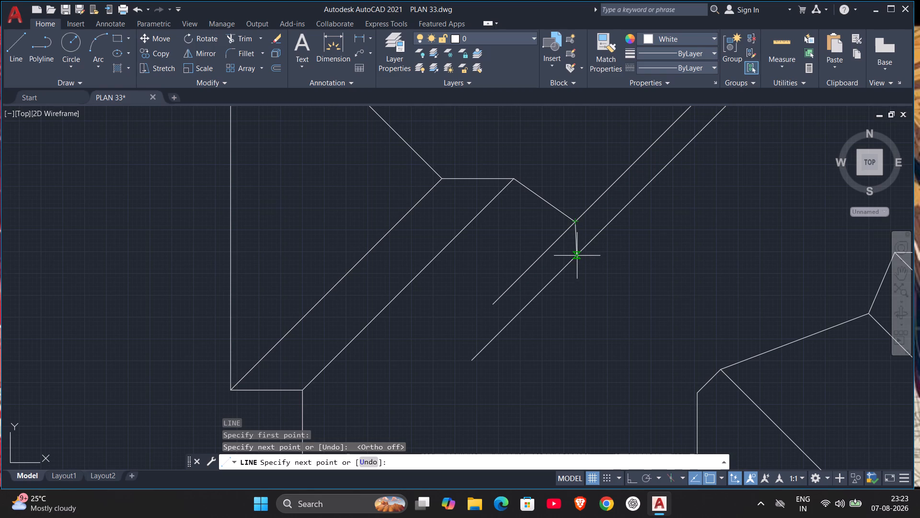
{"action": "scroll", "coordinate": [578, 253], "scroll_direction": "up", "scroll_amount": 3}
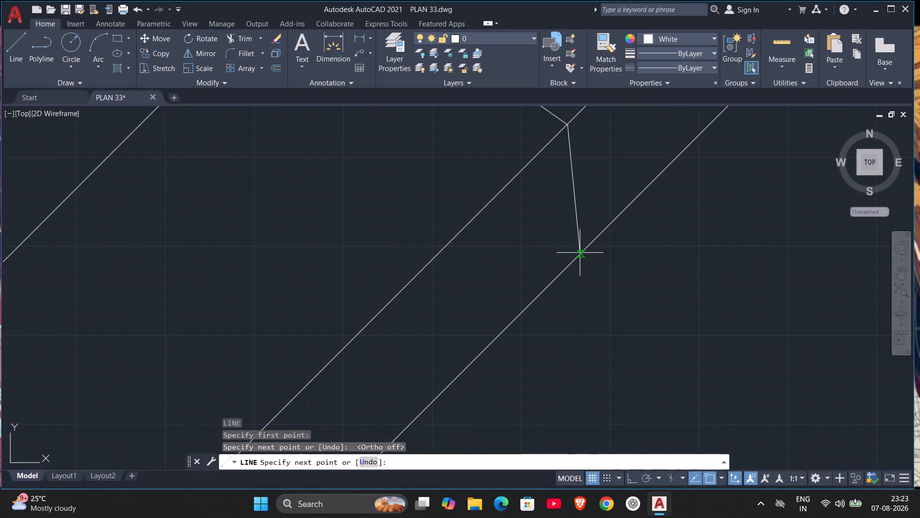
{"action": "left_click", "coordinate": [580, 254]}
{"action": "key", "text": "Escape"}
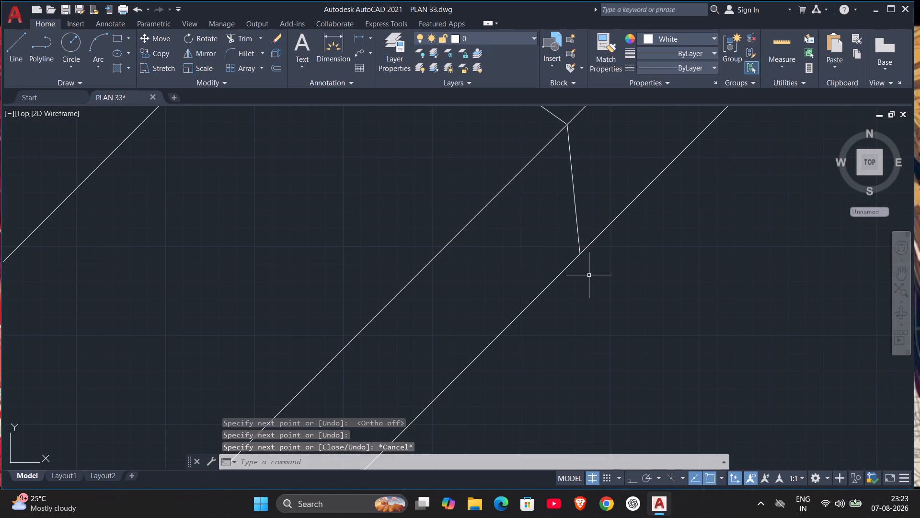
Draw a line from the junction on the lower 45° diagonal to the south ridge's north end.
{"action": "key", "text": "space"}
{"action": "left_click", "coordinate": [582, 257]}
{"action": "scroll", "coordinate": [643, 361], "scroll_direction": "down", "scroll_amount": 1}
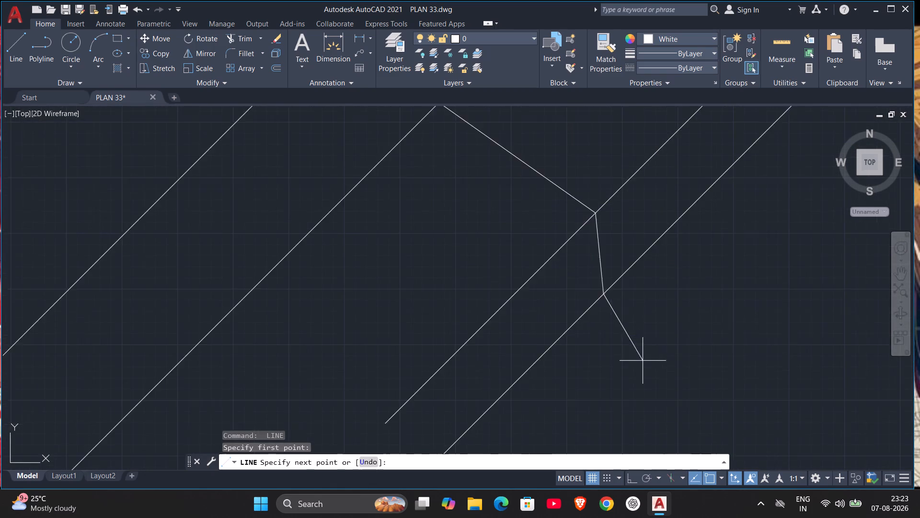
{"action": "middle_click_drag", "start_coordinate": [643, 358], "coordinate": [610, 193]}
{"action": "scroll", "coordinate": [616, 196], "scroll_direction": "down", "scroll_amount": 2}
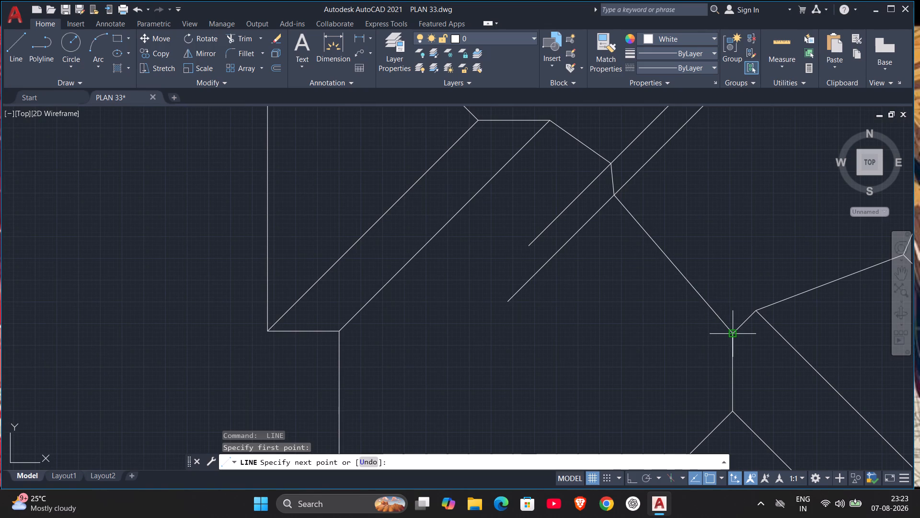
{"action": "left_click", "coordinate": [735, 335]}
{"action": "key", "text": "Escape"}
Trim the excess of both parallel 45° diagonals southwest of their junctions with the connecting lines.
{"action": "type", "text": "TR"}
{"action": "key", "text": "Return"}
{"action": "left_click_drag", "start_coordinate": [558, 179], "coordinate": [599, 273]}
{"action": "scroll", "coordinate": [609, 261], "scroll_direction": "down", "scroll_amount": 4}
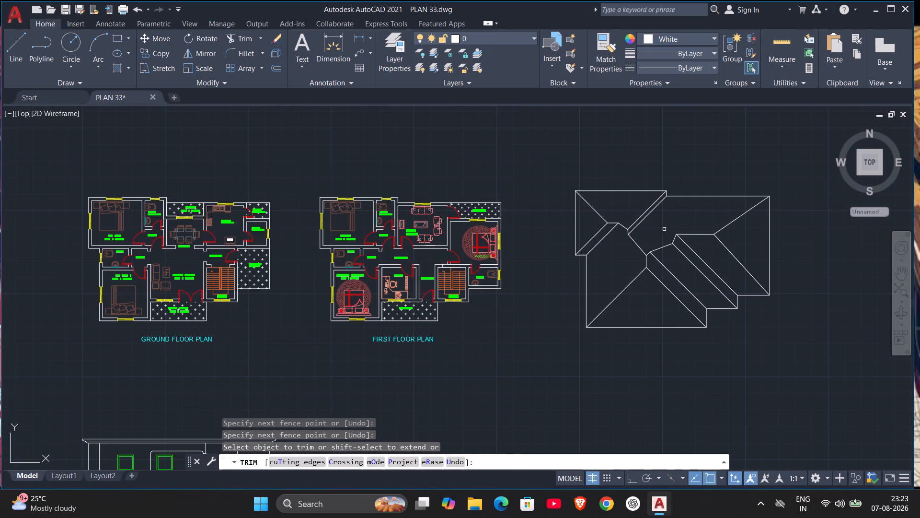
{"action": "middle_click_drag", "start_coordinate": [671, 229], "coordinate": [663, 251]}
{"action": "key", "text": "Escape"}
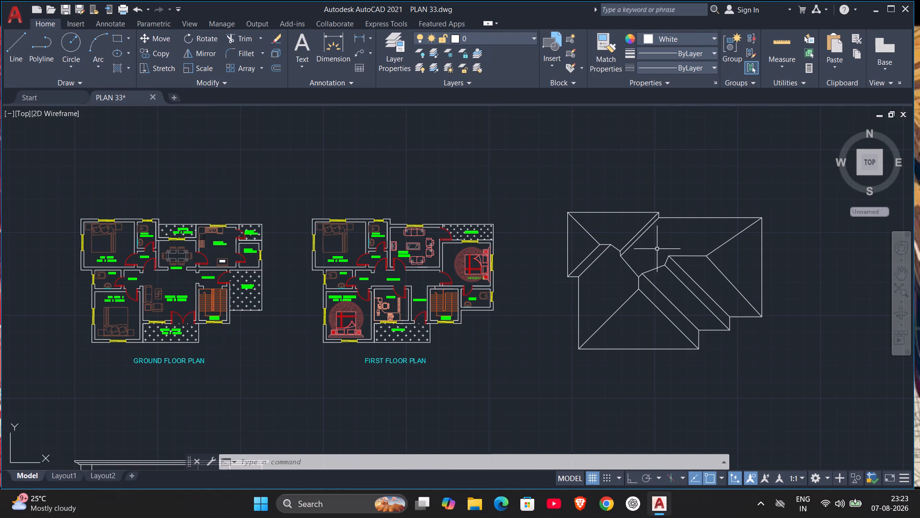
Examine the northwest ridge connections and the overall roof plan.
{"action": "scroll", "coordinate": [614, 251], "scroll_direction": "up", "scroll_amount": 7}
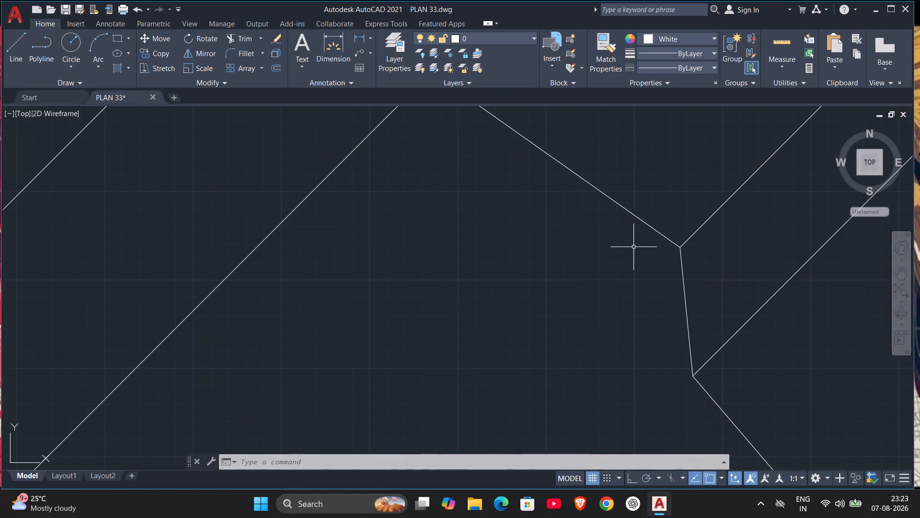
{"action": "scroll", "coordinate": [713, 376], "scroll_direction": "down", "scroll_amount": 2}
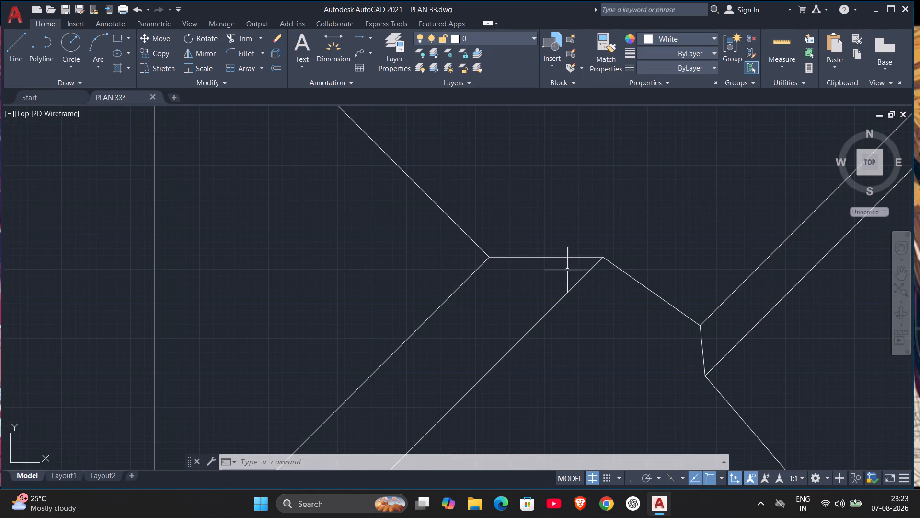
{"action": "scroll", "coordinate": [566, 270], "scroll_direction": "down", "scroll_amount": 1}
{"action": "middle_click_drag", "start_coordinate": [616, 336], "coordinate": [689, 432]}
{"action": "scroll", "coordinate": [689, 433], "scroll_direction": "down", "scroll_amount": 1}
{"action": "middle_click_drag", "start_coordinate": [689, 432], "coordinate": [537, 173]}
{"action": "scroll", "coordinate": [563, 214], "scroll_direction": "down", "scroll_amount": 2}
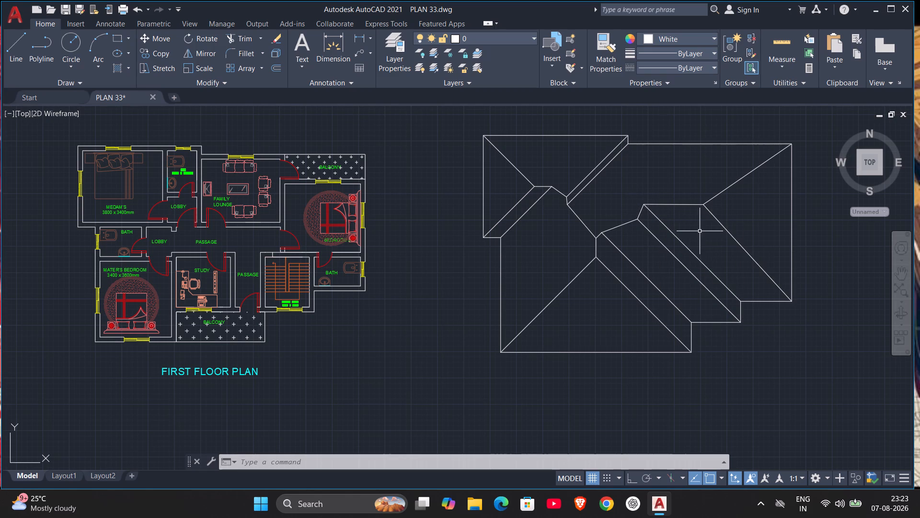
Draw a slanted line from the southeast hip, just below the east ridge's end, to the 135° diagonal from the step's outer corner.
{"action": "key", "text": "l"}
{"action": "key", "text": "Return"}
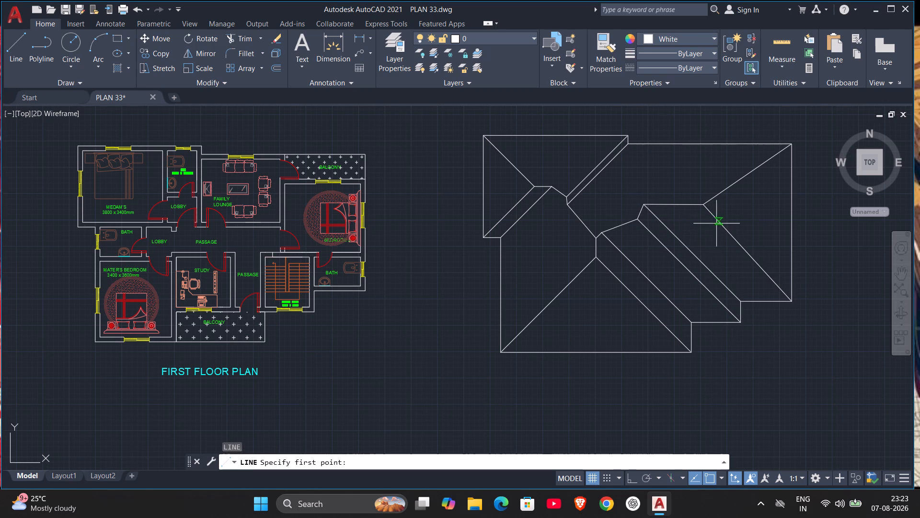
{"action": "left_click", "coordinate": [717, 219]}
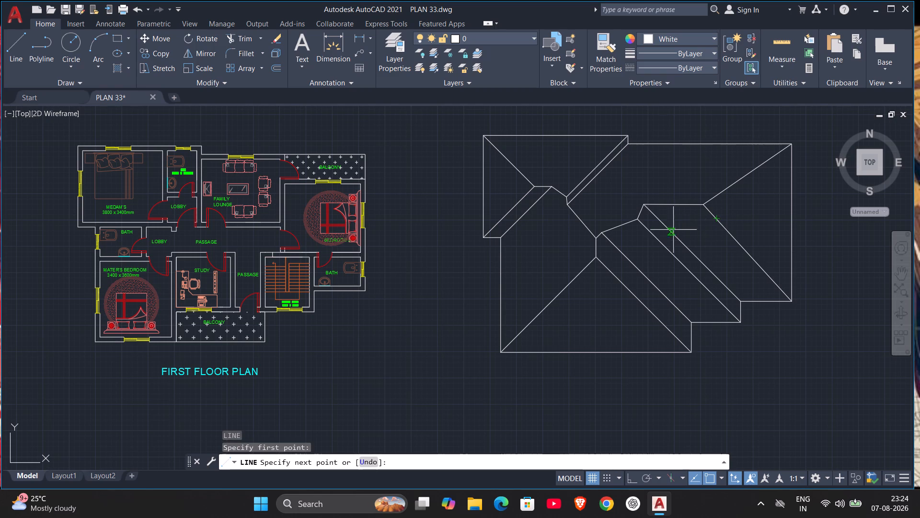
{"action": "key", "text": "F8"}
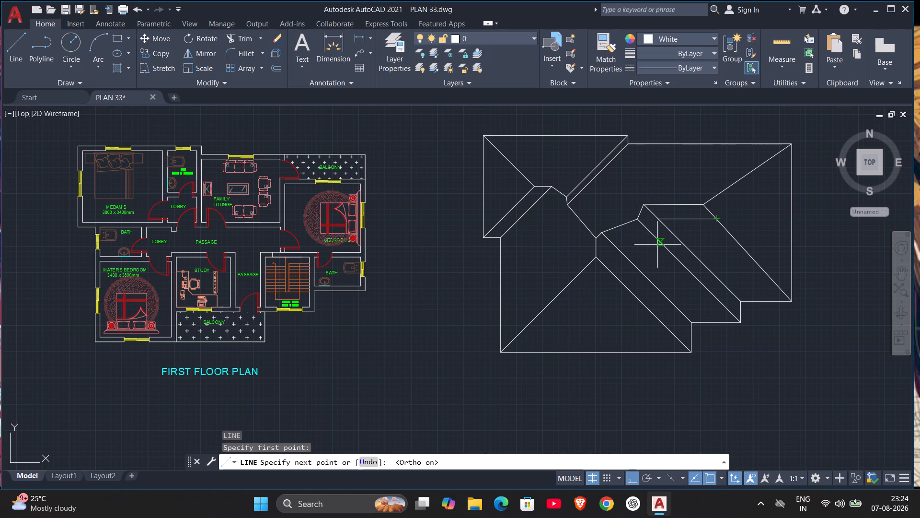
{"action": "key", "text": "F8"}
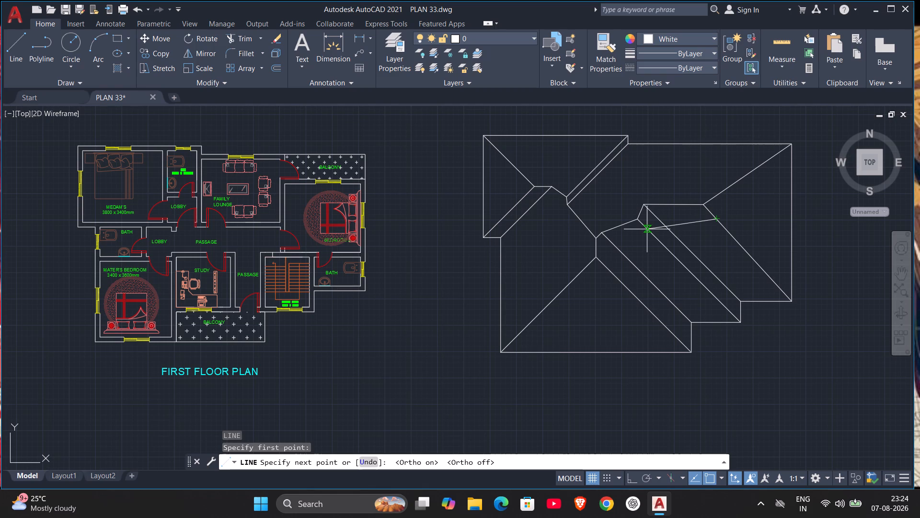
{"action": "left_click", "coordinate": [647, 229]}
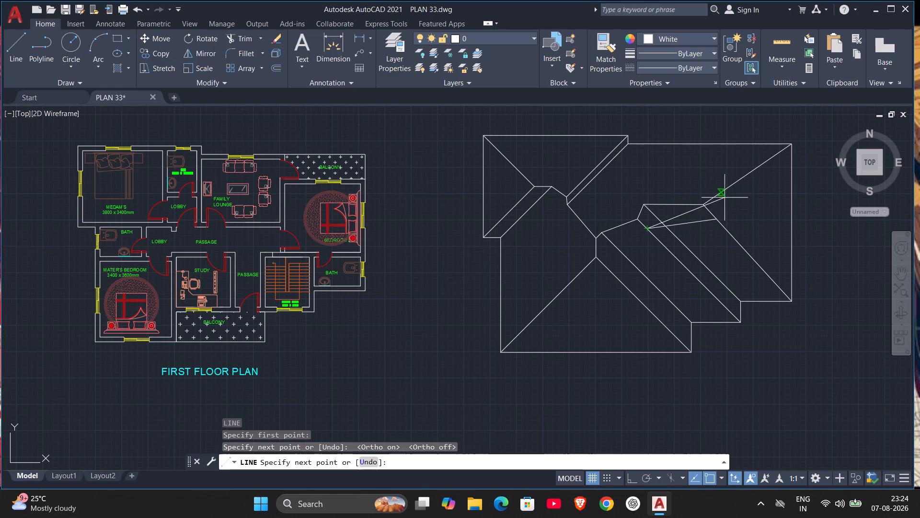
{"action": "key", "text": "Escape"}
{"action": "middle_click_drag", "start_coordinate": [646, 246], "coordinate": [553, 252]}
{"action": "scroll", "coordinate": [609, 216], "scroll_direction": "up", "scroll_amount": 1}
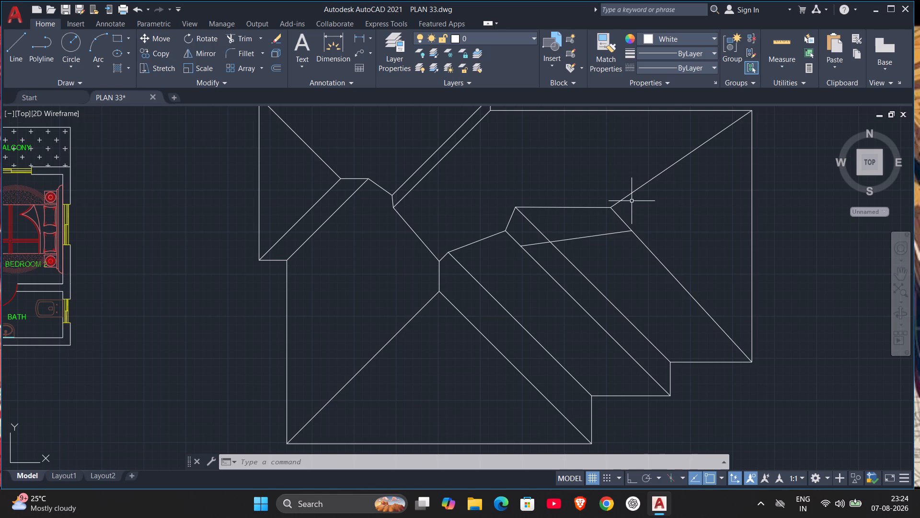
Draw a new hip line from the roof's northeast corner to the slanted line's east end on the southeast hip.
{"action": "key", "text": "l"}
{"action": "key", "text": "Return"}
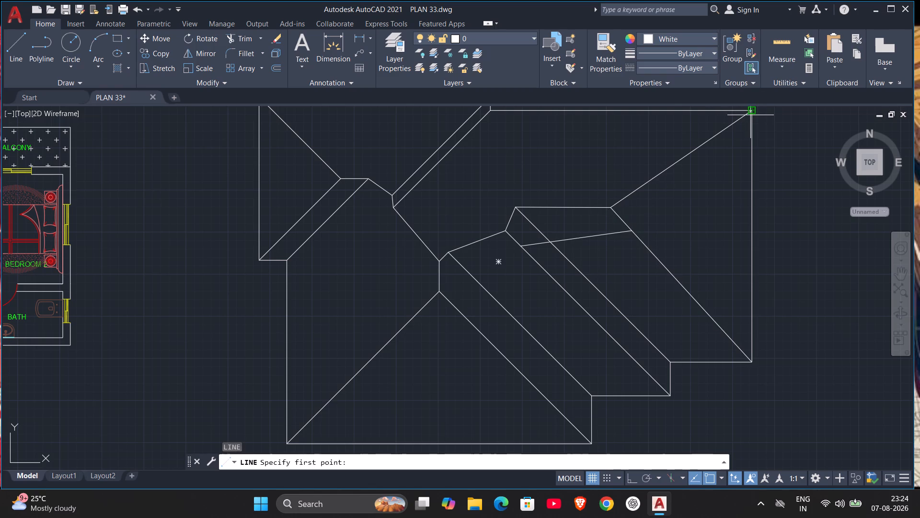
{"action": "left_click", "coordinate": [752, 111]}
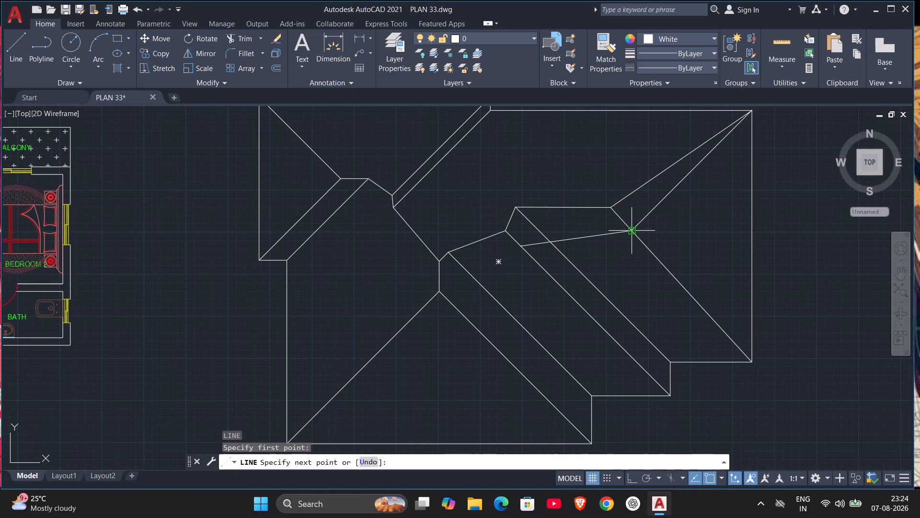
{"action": "left_click", "coordinate": [634, 229]}
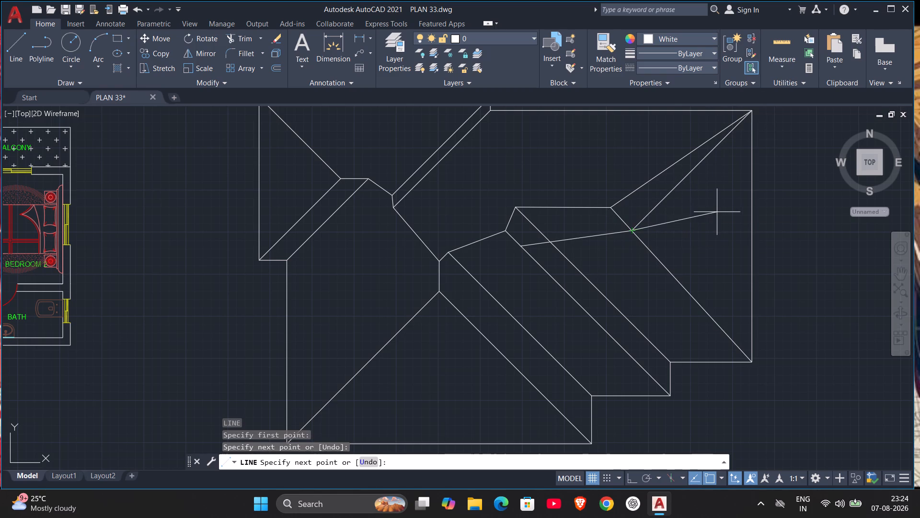
{"action": "key", "text": "Escape"}
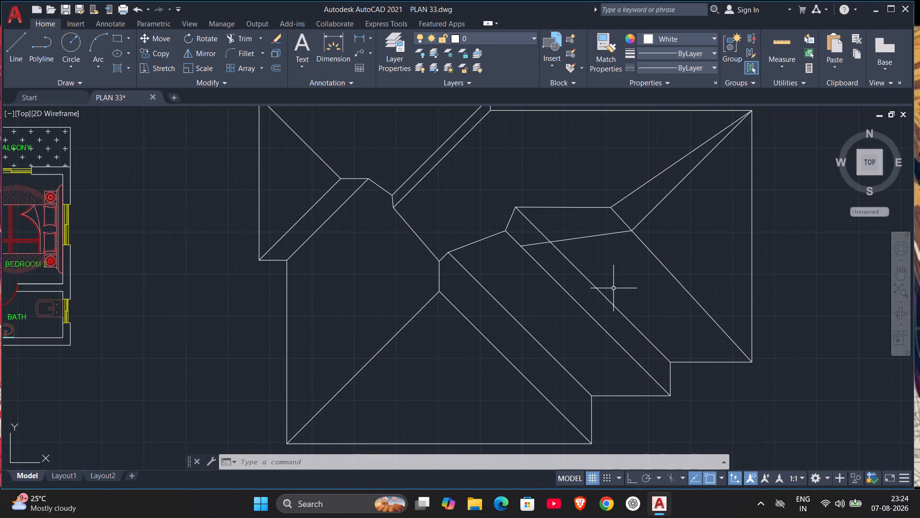
Trim away the old northeast hip, the southeast hip's upper stub, the east ridge, its west connector and the inner-corner diagonal's upper part.
{"action": "key", "text": "Escape"}
{"action": "type", "text": "TR"}
{"action": "key", "text": "Return"}
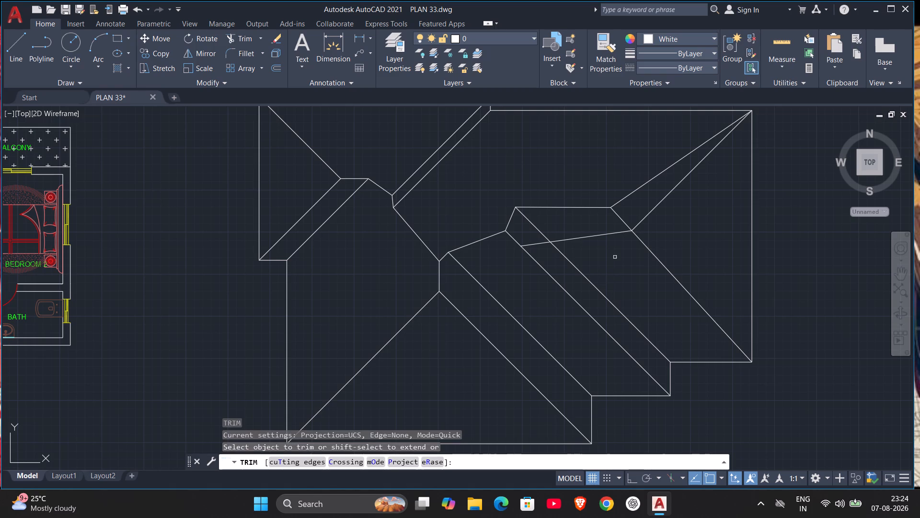
{"action": "left_click", "coordinate": [640, 187]}
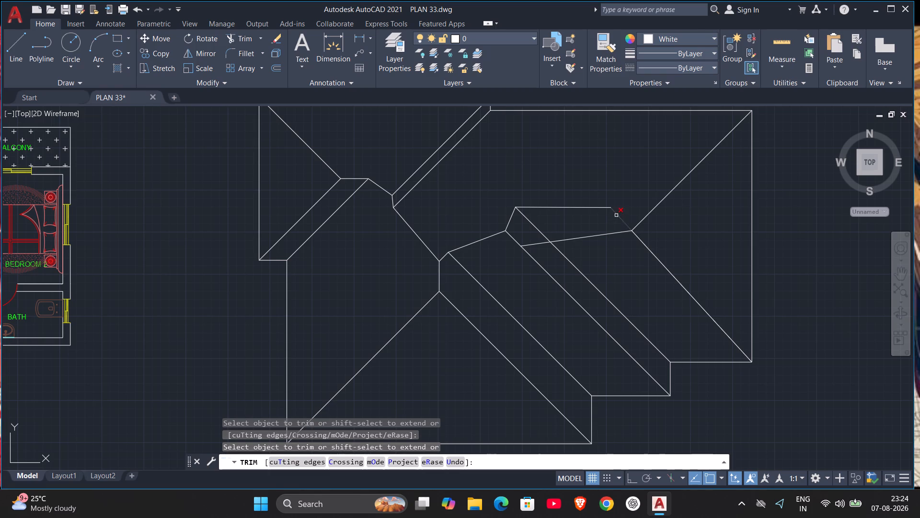
{"action": "left_click", "coordinate": [616, 215]}
{"action": "left_click", "coordinate": [593, 206]}
{"action": "left_click", "coordinate": [529, 221]}
{"action": "left_click", "coordinate": [509, 213]}
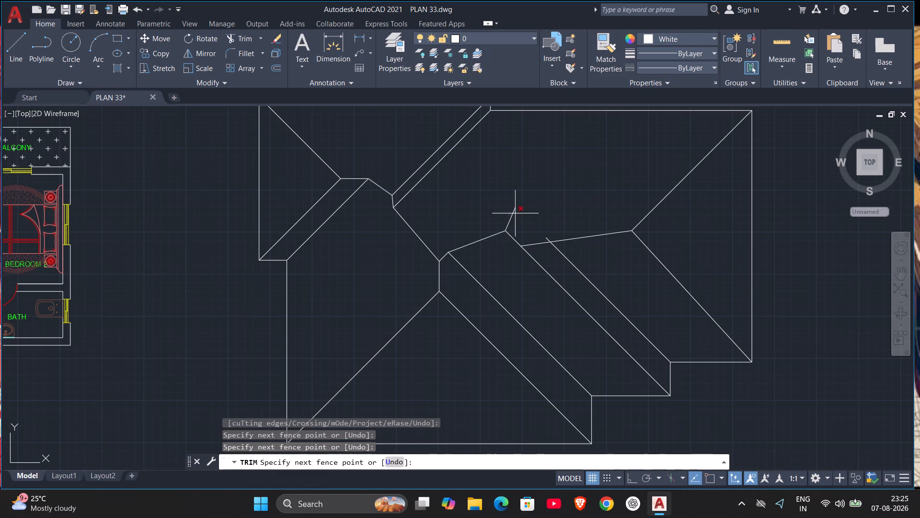
{"action": "left_click", "coordinate": [516, 214]}
Trim the inner-corner diagonal's stub above the slanted line and remove both pieces of the slanted line.
{"action": "left_click", "coordinate": [549, 238]}
{"action": "left_click", "coordinate": [540, 241]}
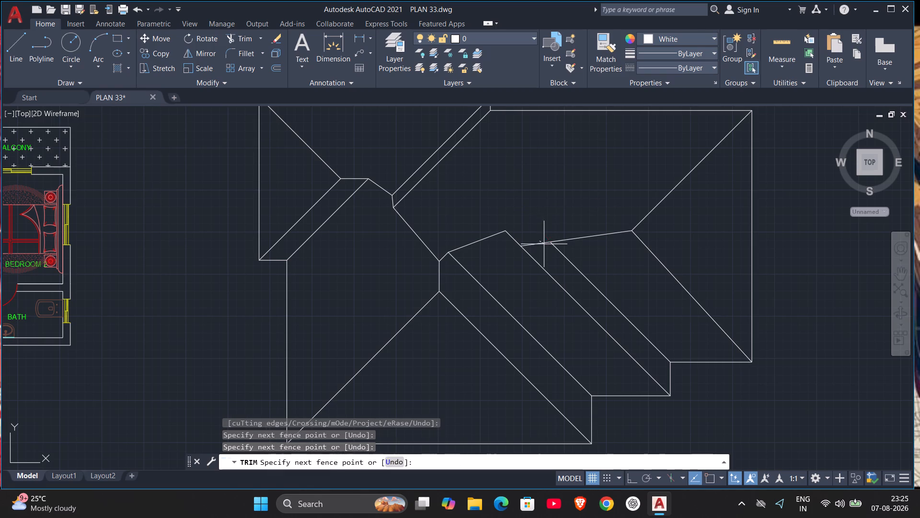
{"action": "left_click", "coordinate": [541, 246]}
{"action": "left_click_drag", "start_coordinate": [571, 231], "coordinate": [600, 258]}
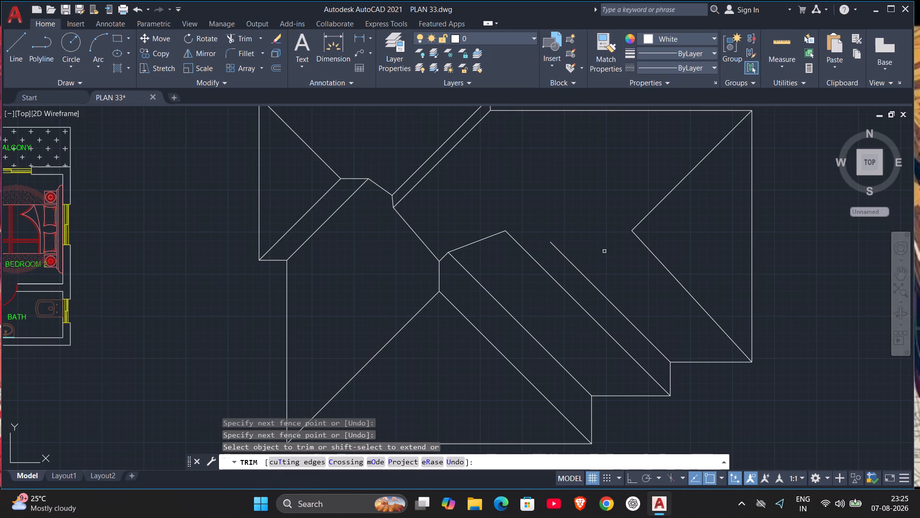
{"action": "key", "text": "Escape"}
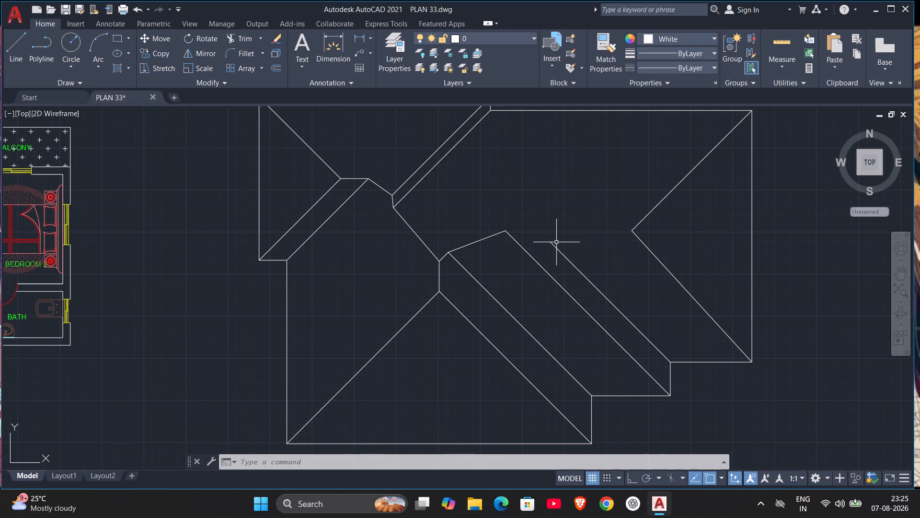
Turn the grid off and draw a short perpendicular line from the inner-corner diagonal's upper end to the adjacent step outer-corner diagonal.
{"action": "key", "text": "l"}
{"action": "key", "text": "Return"}
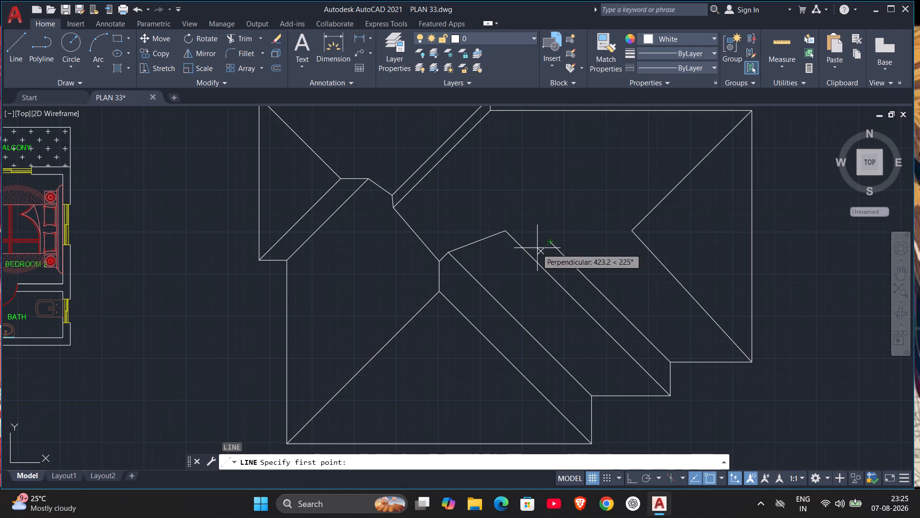
{"action": "key", "text": "F7"}
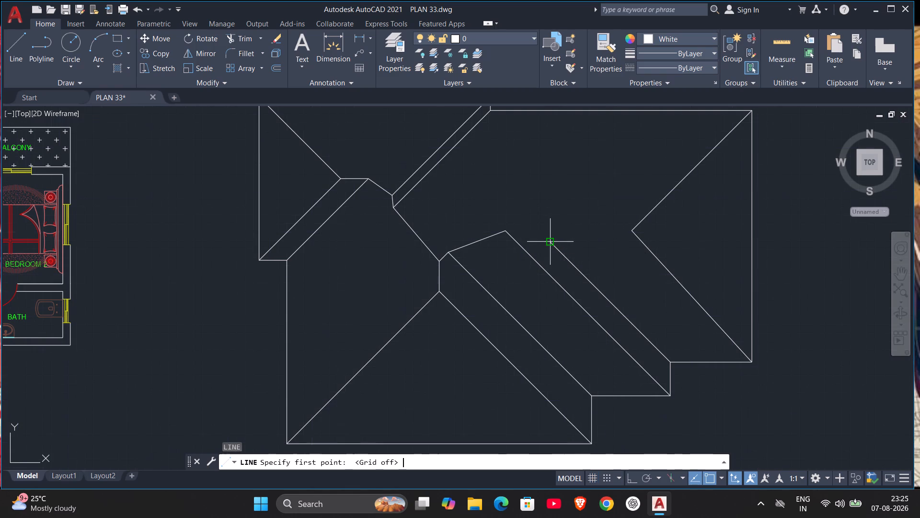
{"action": "key", "text": "F8"}
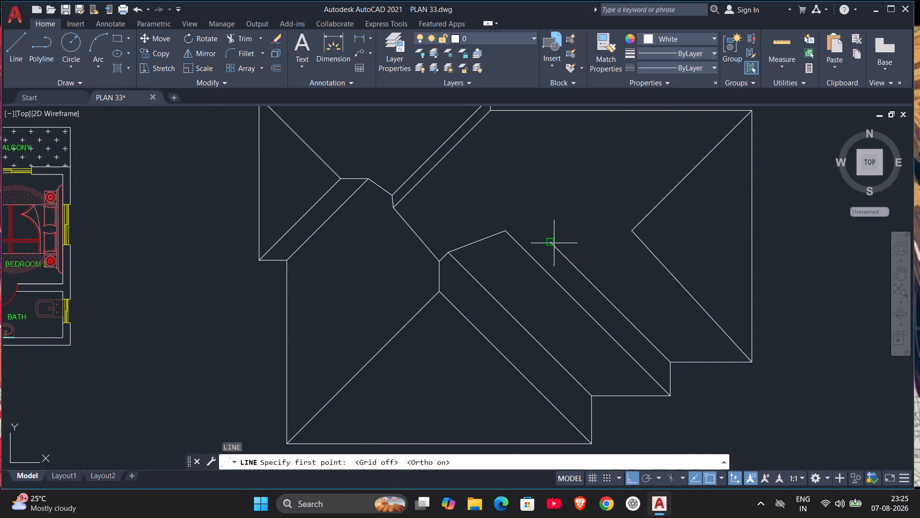
{"action": "left_click", "coordinate": [552, 240]}
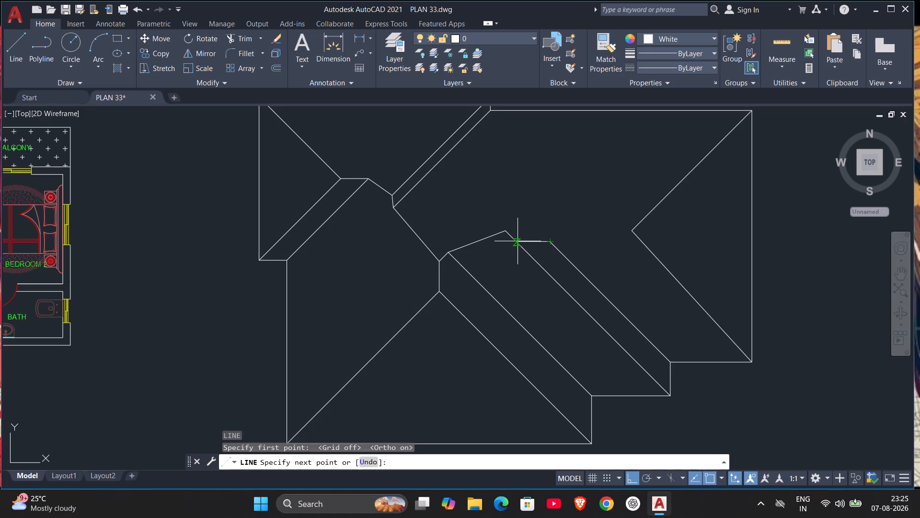
{"action": "key", "text": "F8"}
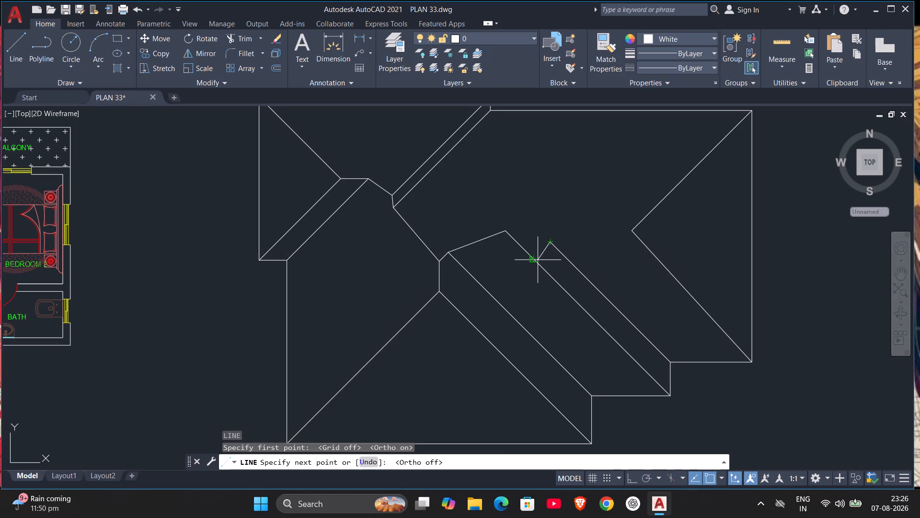
{"action": "left_click", "coordinate": [535, 258]}
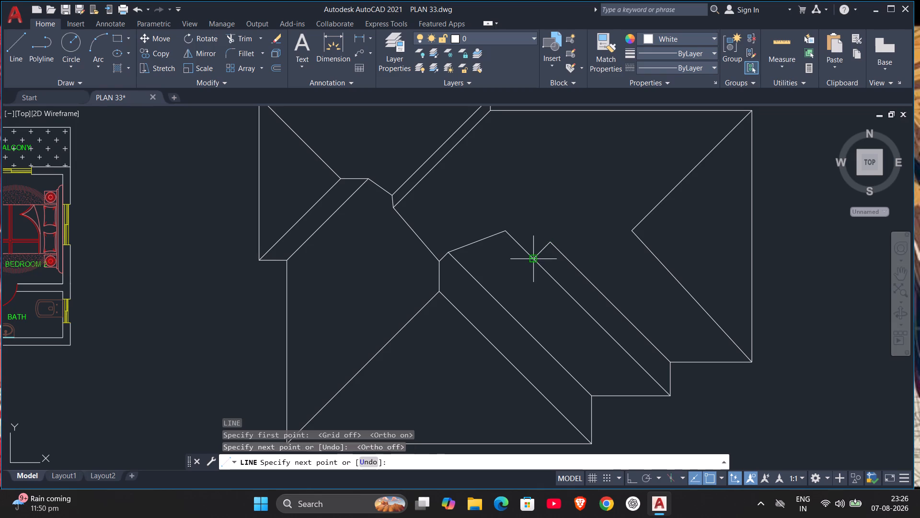
{"action": "key", "text": "Escape"}
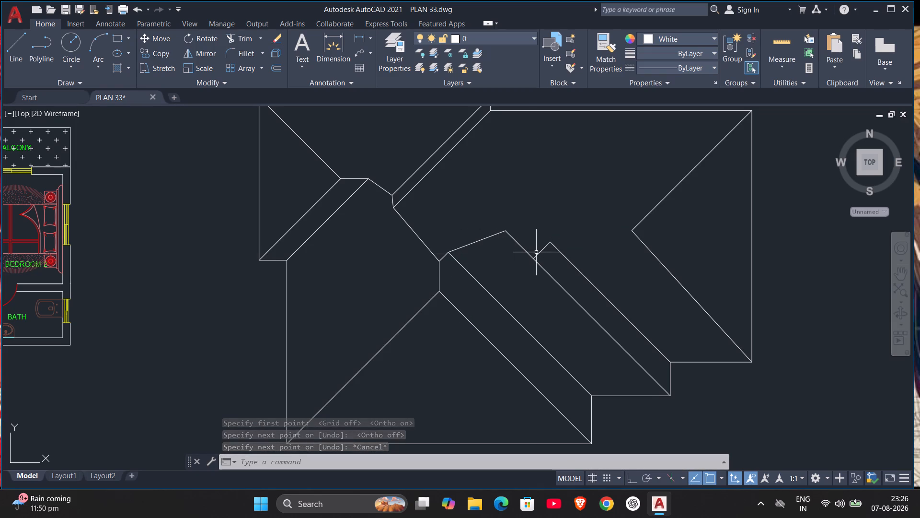
{"action": "key", "text": "Escape"}
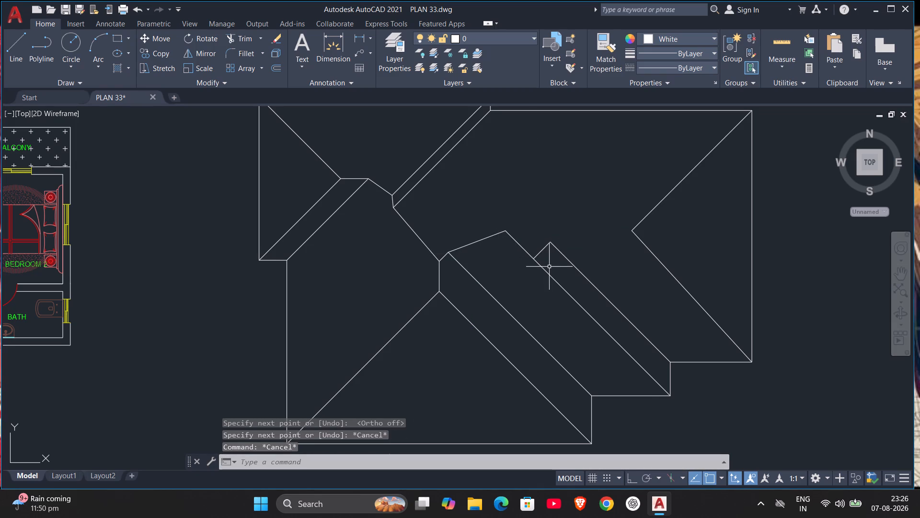
Draw a line from the short connector's lower end on the outer-corner diagonal to the upper end of the next diagonal to the west.
{"action": "key", "text": "l"}
{"action": "key", "text": "Return"}
{"action": "left_click", "coordinate": [533, 259]}
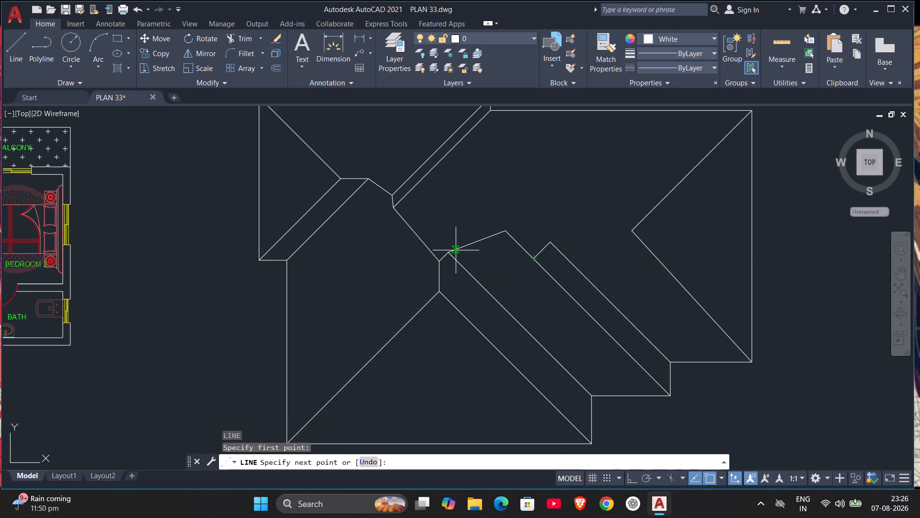
{"action": "left_click", "coordinate": [451, 252]}
{"action": "key", "text": "Escape"}
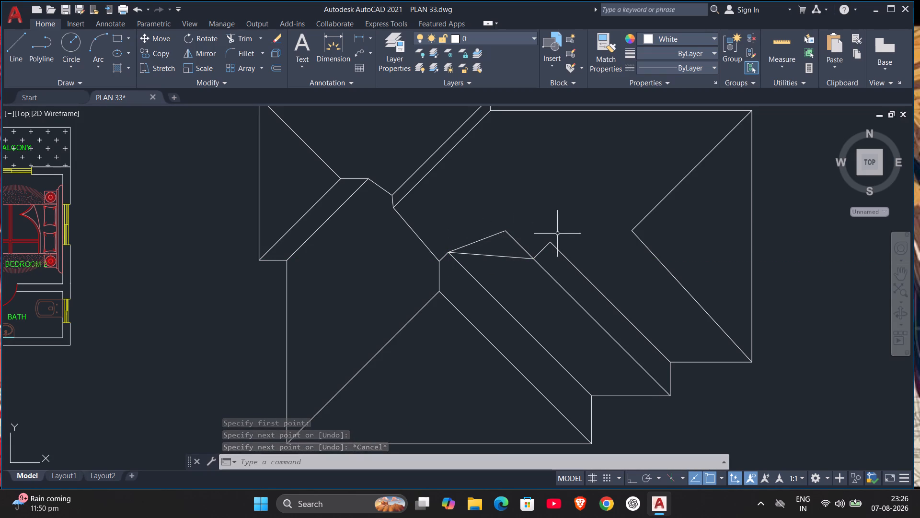
Trim away the outer-corner diagonal's upper stub and the old slanted line above the new connecting line.
{"action": "type", "text": "TR"}
{"action": "key", "text": "Return"}
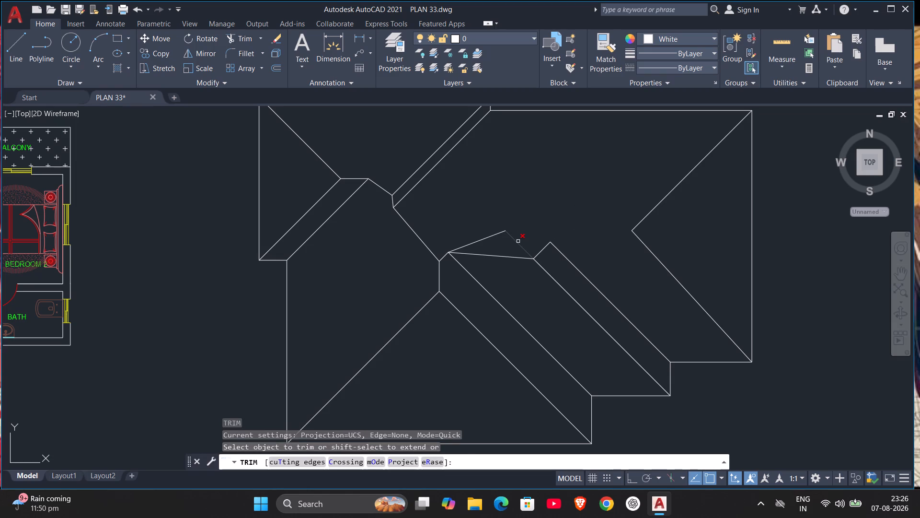
{"action": "left_click", "coordinate": [517, 243]}
{"action": "left_click", "coordinate": [483, 237]}
{"action": "key", "text": "Escape"}
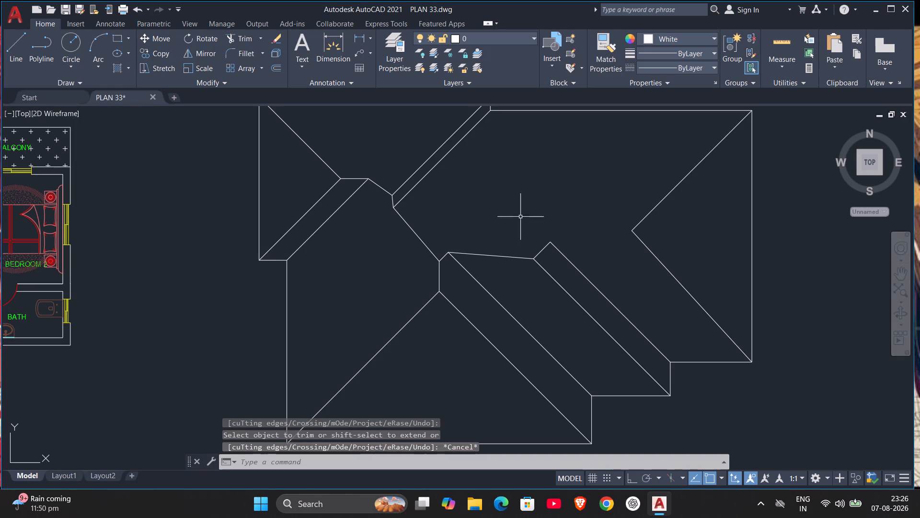
Draw a ridge line from the inner-corner diagonal's upper end to the apex where the northeast and southeast hips meet.
{"action": "scroll", "coordinate": [531, 229], "scroll_direction": "down", "scroll_amount": 1}
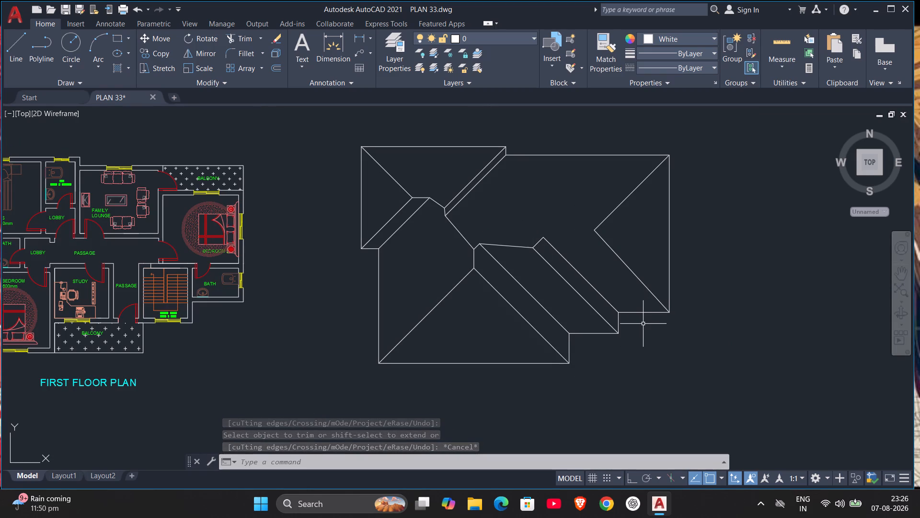
{"action": "scroll", "coordinate": [632, 307], "scroll_direction": "up", "scroll_amount": 1}
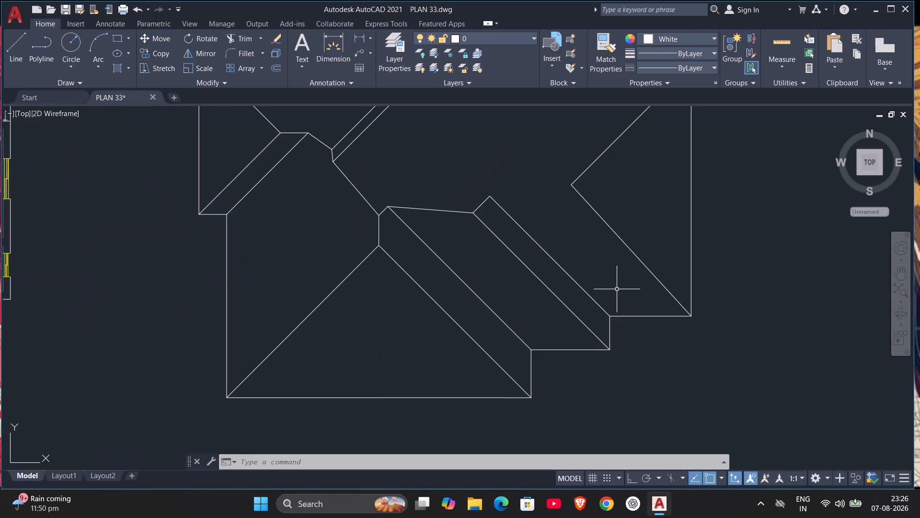
{"action": "key", "text": "l"}
{"action": "key", "text": "Return"}
{"action": "left_click", "coordinate": [489, 197]}
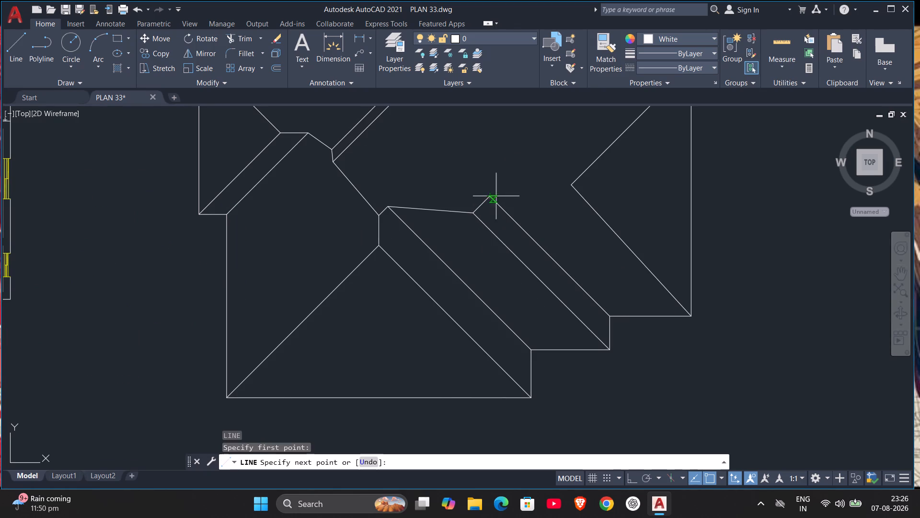
{"action": "left_click", "coordinate": [570, 182]}
{"action": "key", "text": "Escape"}
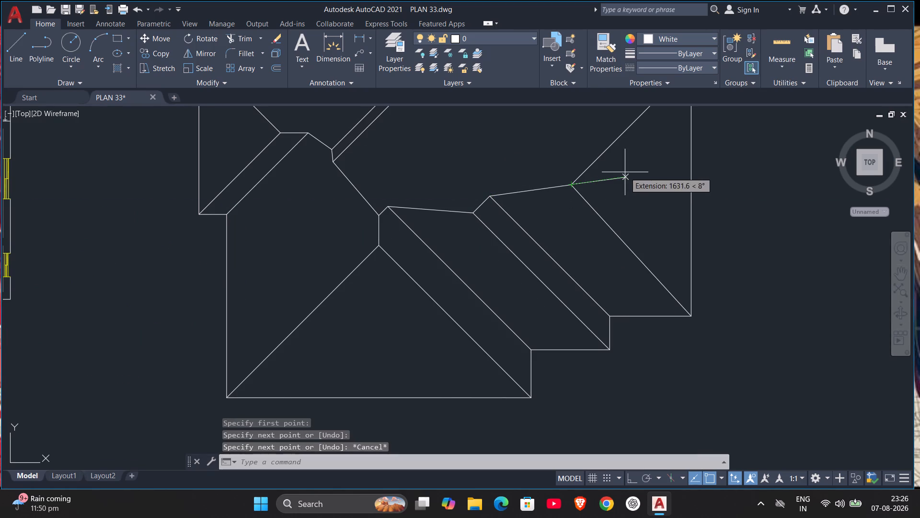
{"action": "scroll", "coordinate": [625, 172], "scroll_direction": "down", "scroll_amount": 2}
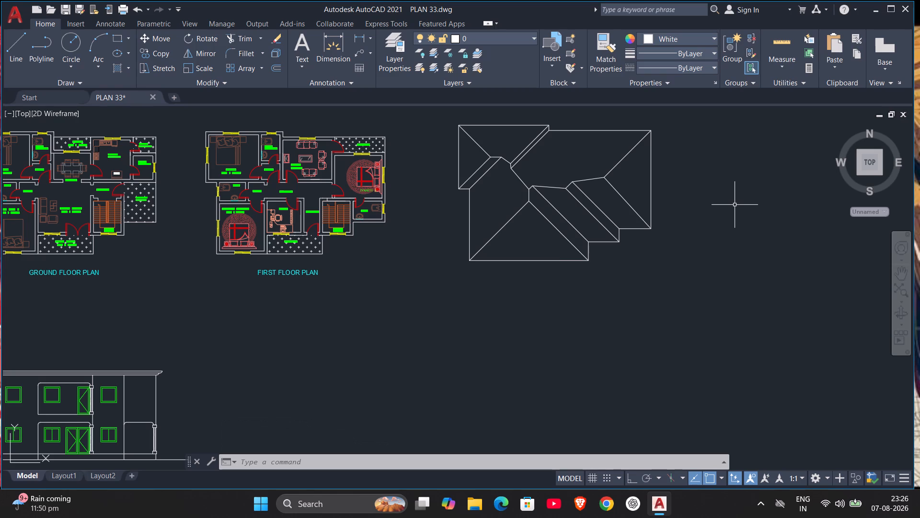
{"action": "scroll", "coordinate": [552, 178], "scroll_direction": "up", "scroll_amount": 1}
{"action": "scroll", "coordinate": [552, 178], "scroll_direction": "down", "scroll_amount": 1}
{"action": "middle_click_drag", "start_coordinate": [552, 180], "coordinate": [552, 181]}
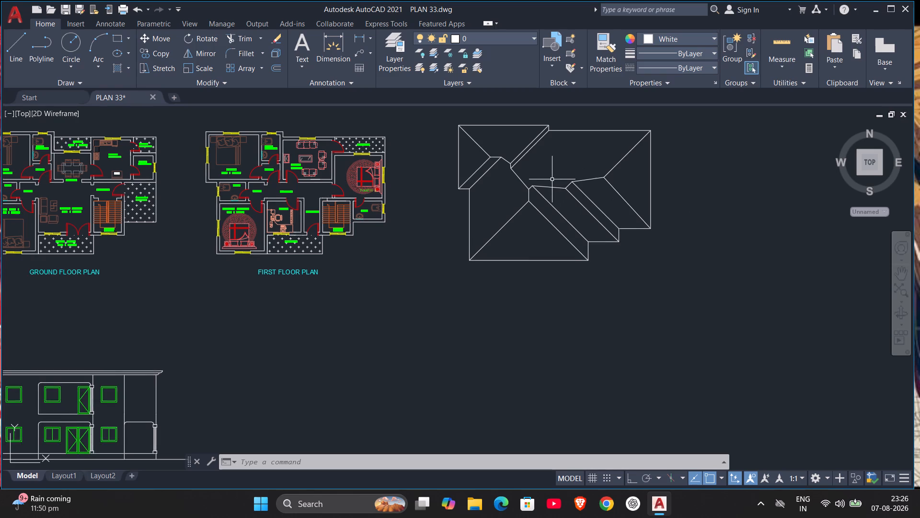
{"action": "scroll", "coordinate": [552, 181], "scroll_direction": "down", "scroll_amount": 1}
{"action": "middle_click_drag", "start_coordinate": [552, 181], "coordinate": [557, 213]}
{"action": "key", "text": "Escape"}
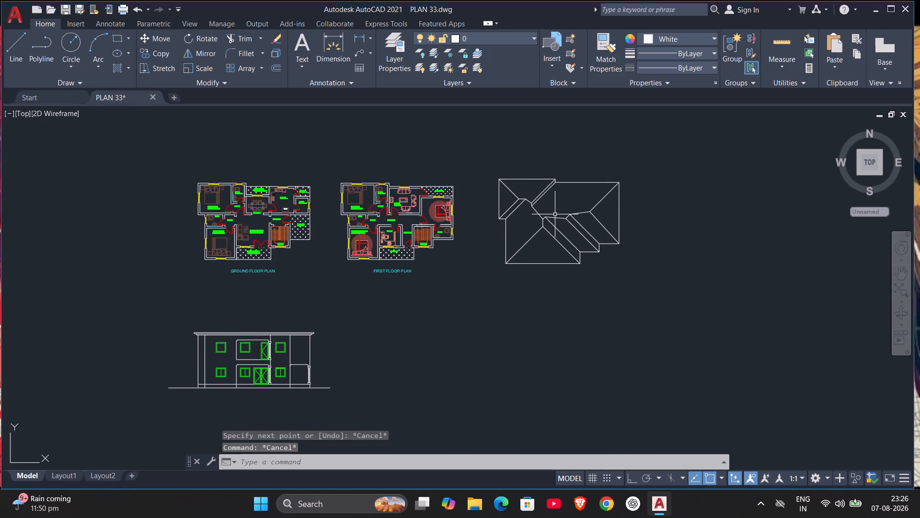
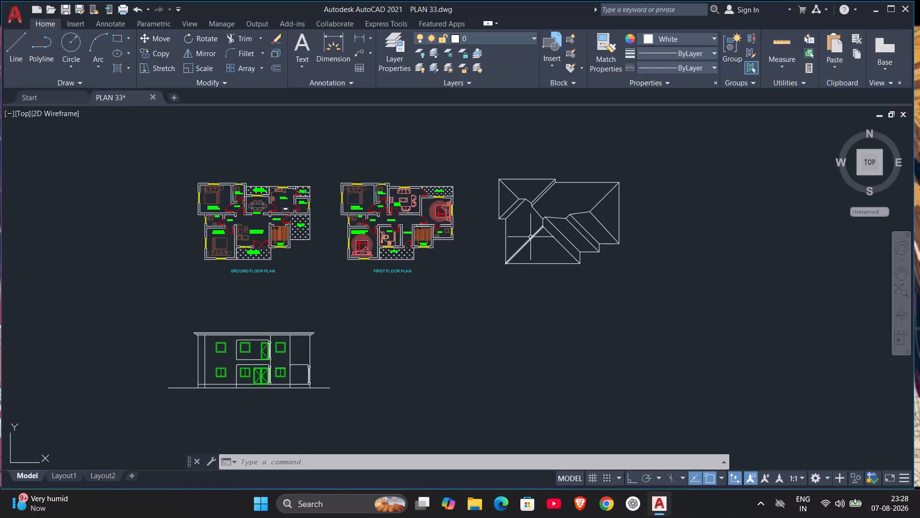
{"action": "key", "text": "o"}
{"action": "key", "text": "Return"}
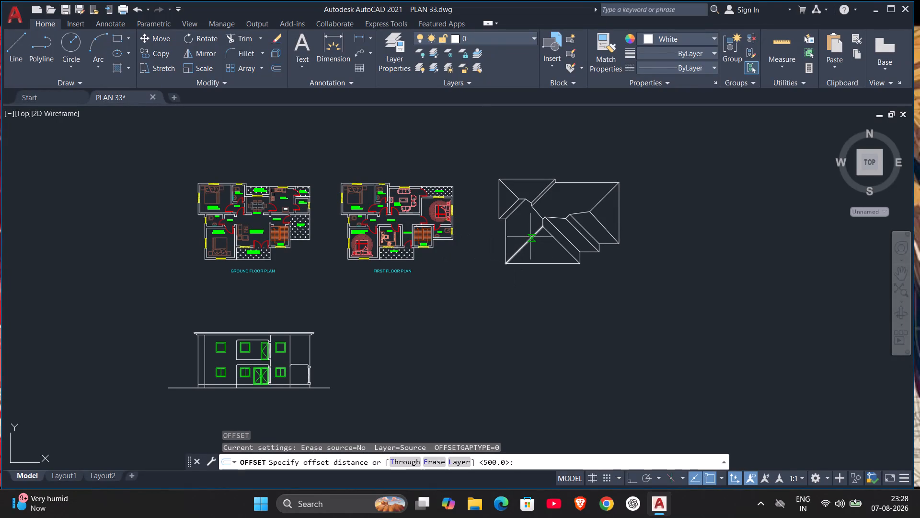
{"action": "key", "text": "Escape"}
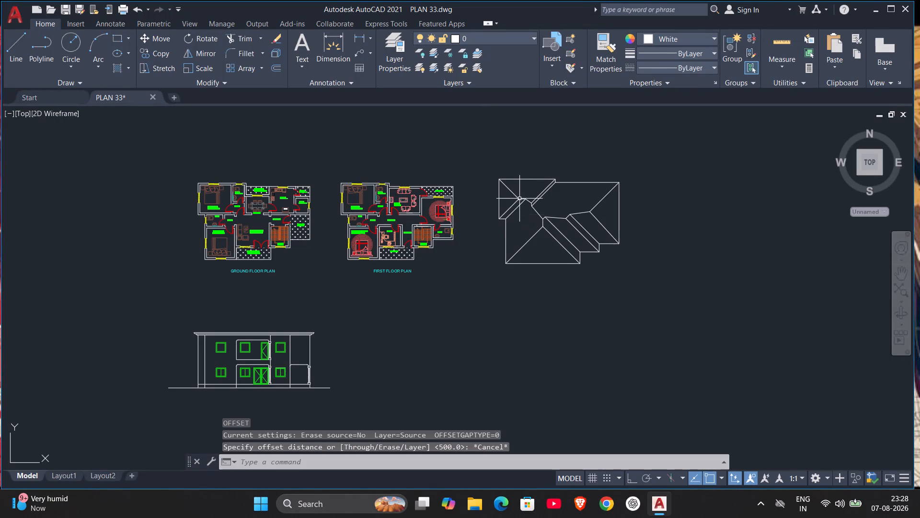
Explode the roof's outer outline polyline into separate lines.
{"action": "left_click", "coordinate": [522, 180]}
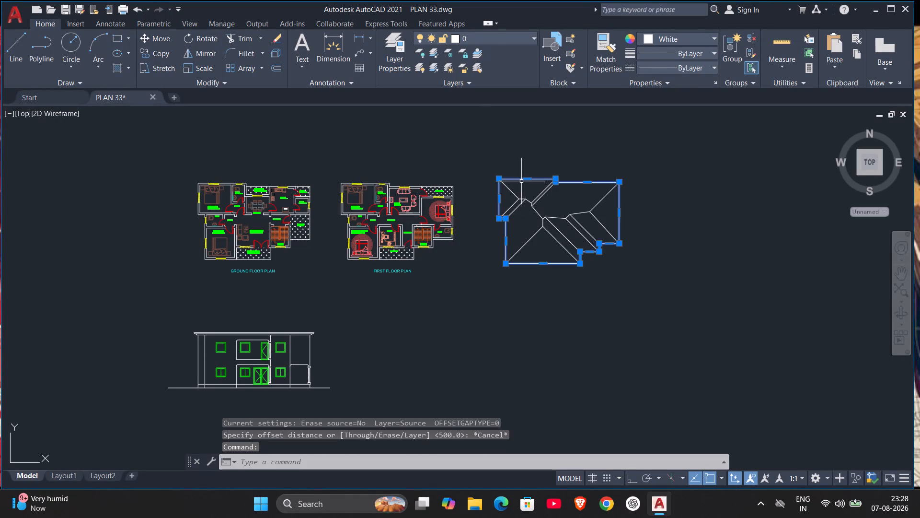
{"action": "type", "text": "EX"}
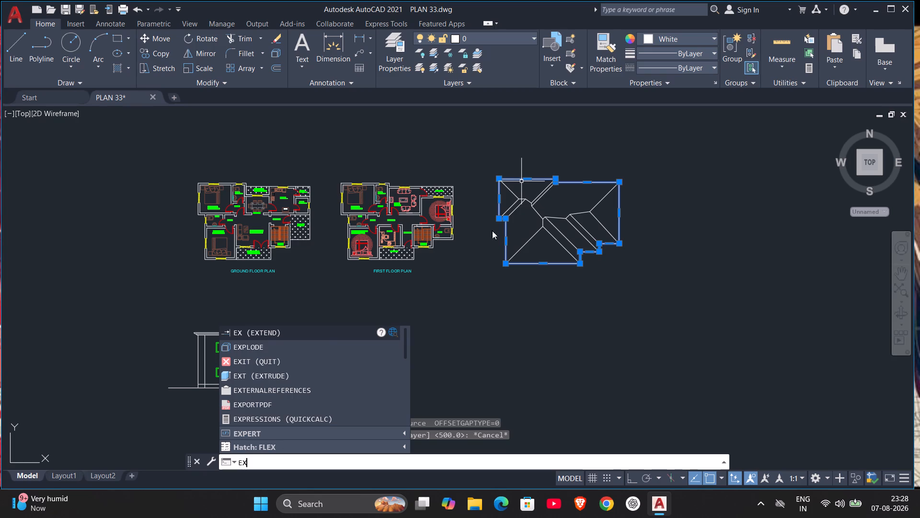
{"action": "left_click", "coordinate": [292, 343]}
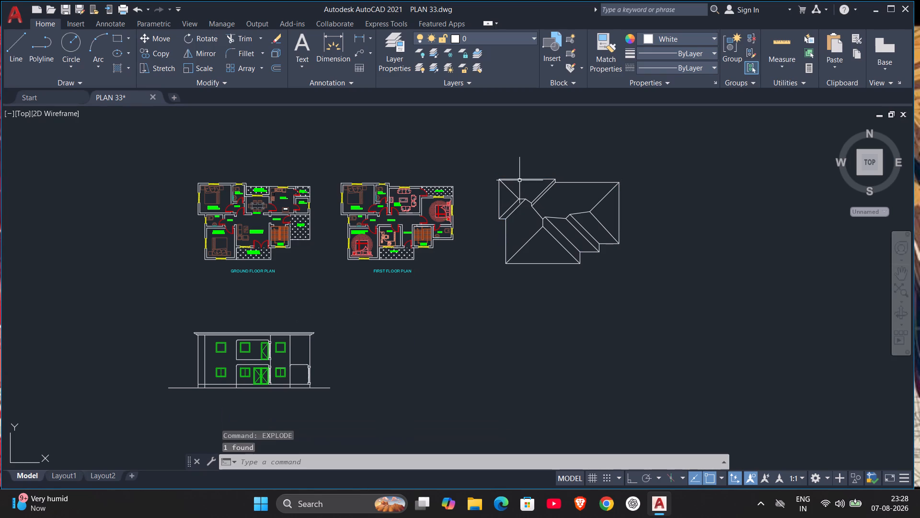
Offset the northwest wing's north eave line inward by 80.
{"action": "scroll", "coordinate": [530, 174], "scroll_direction": "up", "scroll_amount": 3}
{"action": "scroll", "coordinate": [556, 206], "scroll_direction": "down", "scroll_amount": 1}
{"action": "middle_click_drag", "start_coordinate": [560, 212], "coordinate": [553, 200]}
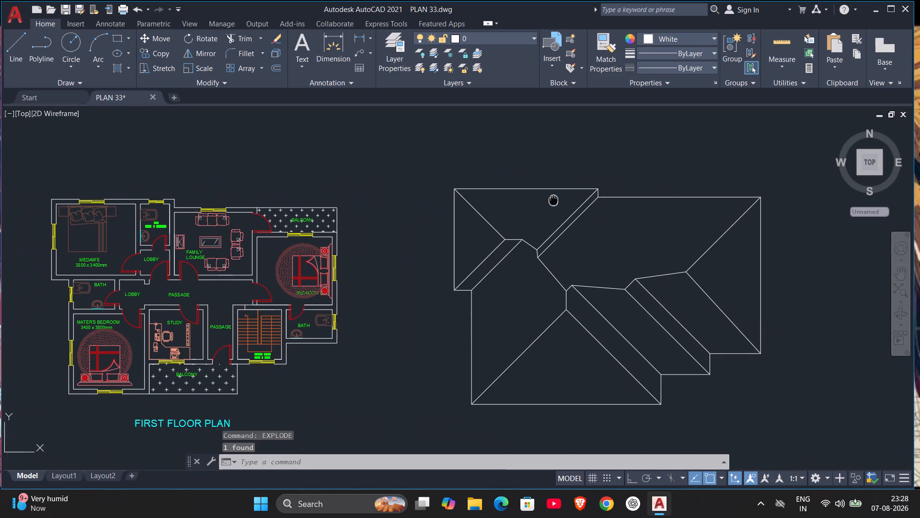
{"action": "middle_click_drag", "start_coordinate": [553, 200], "coordinate": [537, 182]}
{"action": "key", "text": "Escape"}
{"action": "key", "text": "o"}
{"action": "key", "text": "Return"}
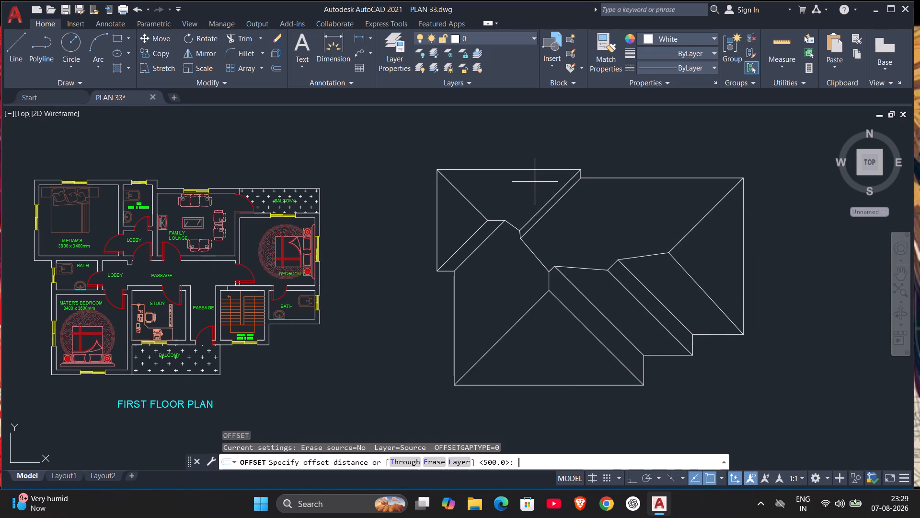
{"action": "type", "text": "80"}
{"action": "key", "text": "Return"}
{"action": "scroll", "coordinate": [533, 171], "scroll_direction": "up", "scroll_amount": 1}
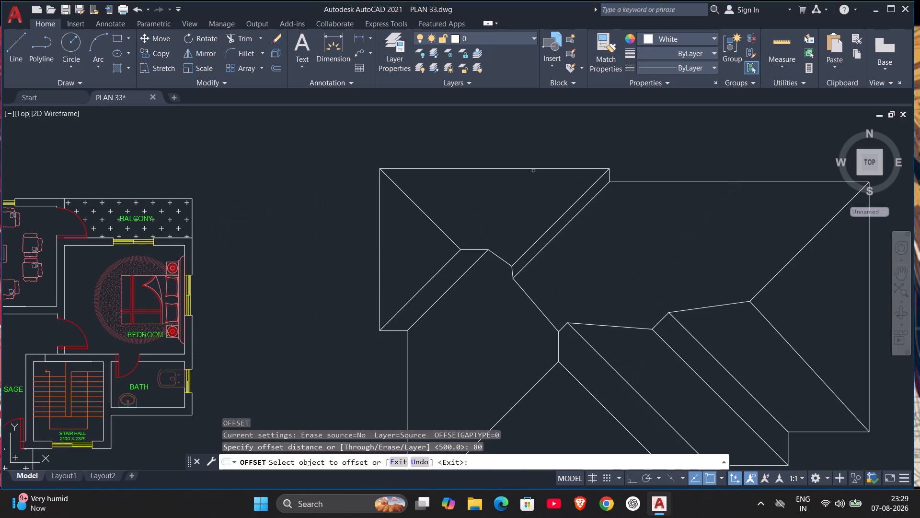
{"action": "left_click", "coordinate": [533, 169]}
{"action": "left_click", "coordinate": [529, 186]}
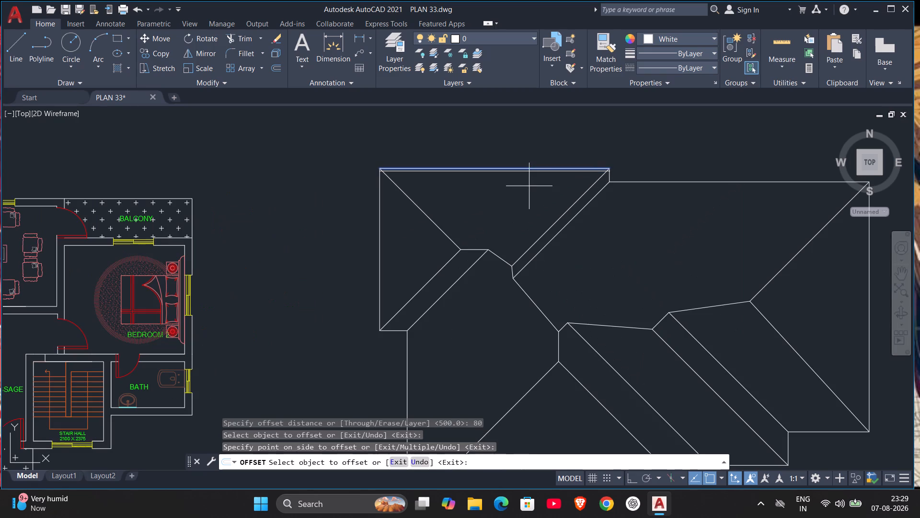
Offset the northwest hip, short ridge, slanted connector and valley diagonal of that north roof face inward by 80.
{"action": "left_click", "coordinate": [416, 206]}
{"action": "left_click", "coordinate": [429, 198]}
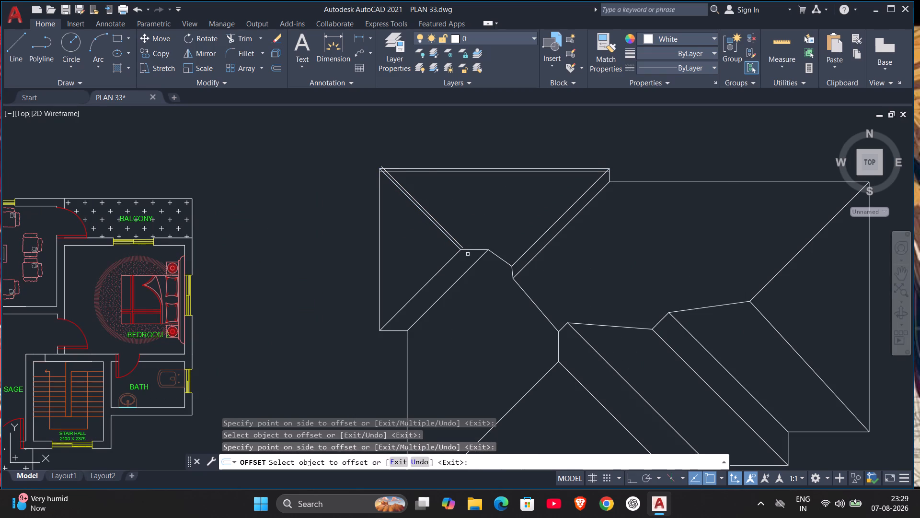
{"action": "left_click", "coordinate": [472, 249]}
{"action": "left_click", "coordinate": [472, 243]}
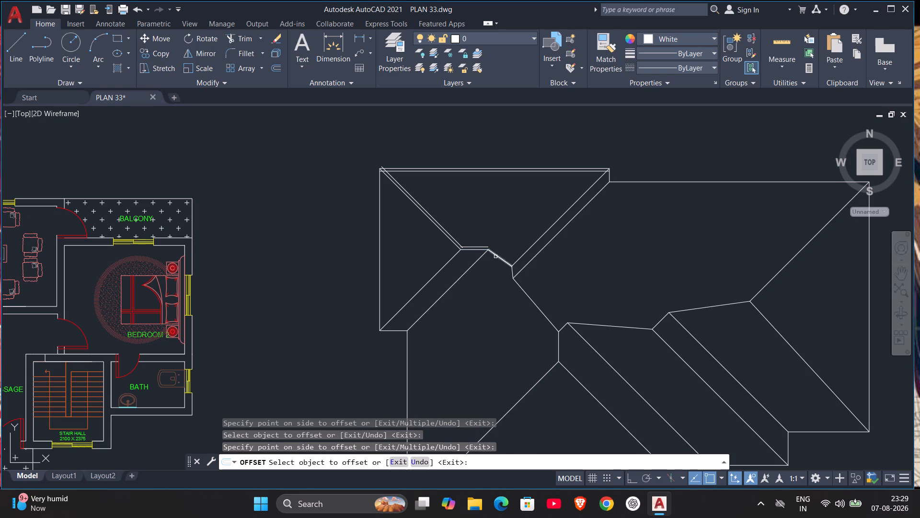
{"action": "left_click", "coordinate": [495, 256]}
{"action": "left_click", "coordinate": [503, 249]}
{"action": "left_click", "coordinate": [530, 249]}
{"action": "left_click", "coordinate": [528, 238]}
Offset the four edges of the narrow diagonal strip by 80 into it: both long diagonals, the short connector and the eave step.
{"action": "scroll", "coordinate": [579, 236], "scroll_direction": "up", "scroll_amount": 1}
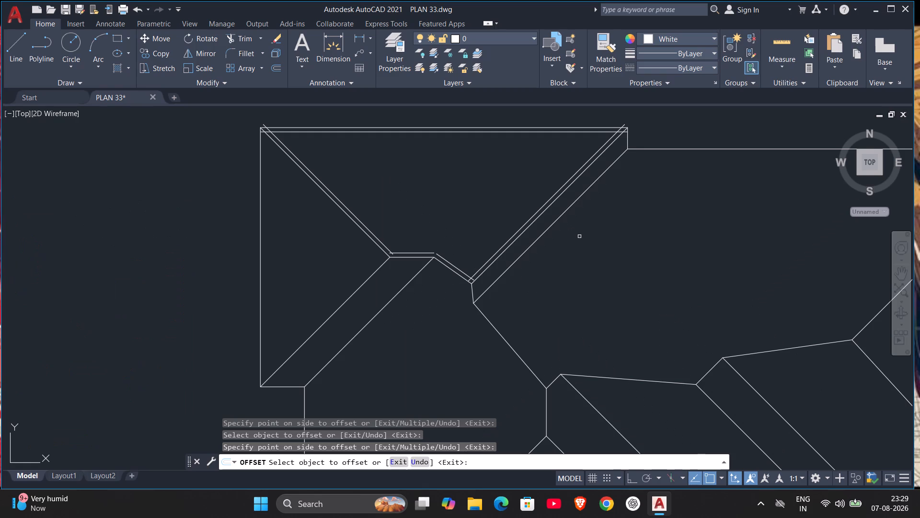
{"action": "double_click", "coordinate": [533, 224]}
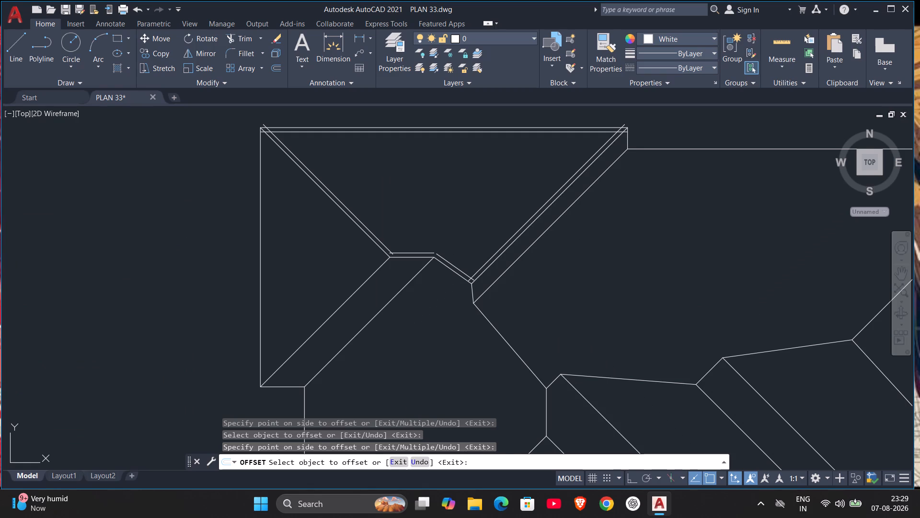
{"action": "left_click", "coordinate": [533, 223]}
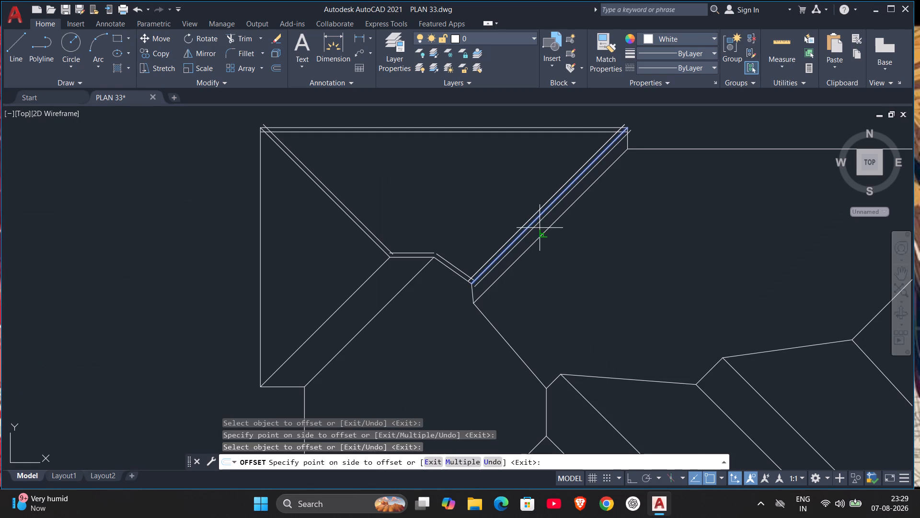
{"action": "left_click", "coordinate": [540, 228]}
{"action": "left_click", "coordinate": [541, 235]}
{"action": "left_click", "coordinate": [537, 226]}
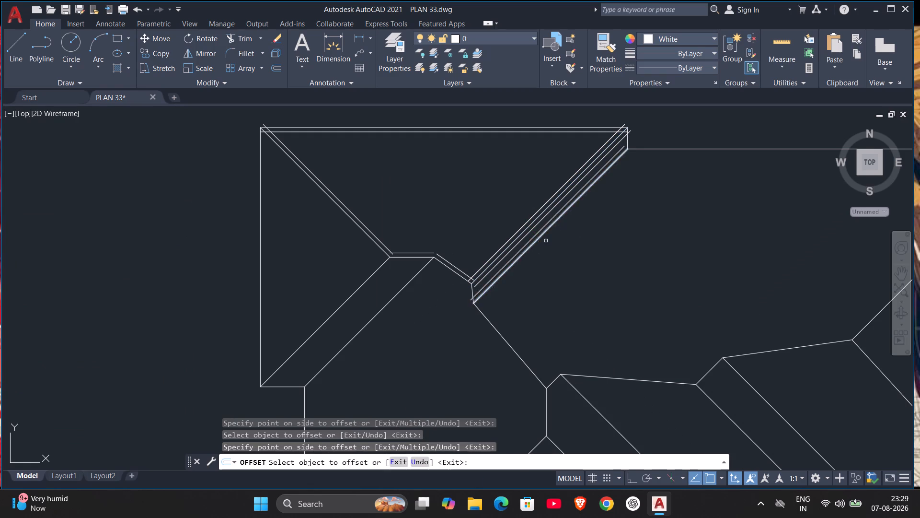
{"action": "left_click", "coordinate": [474, 293]}
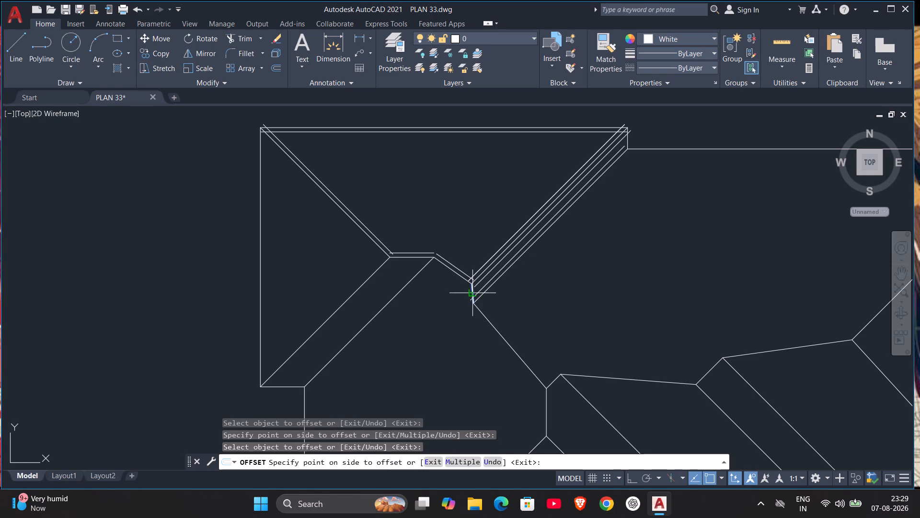
{"action": "left_click", "coordinate": [481, 290]}
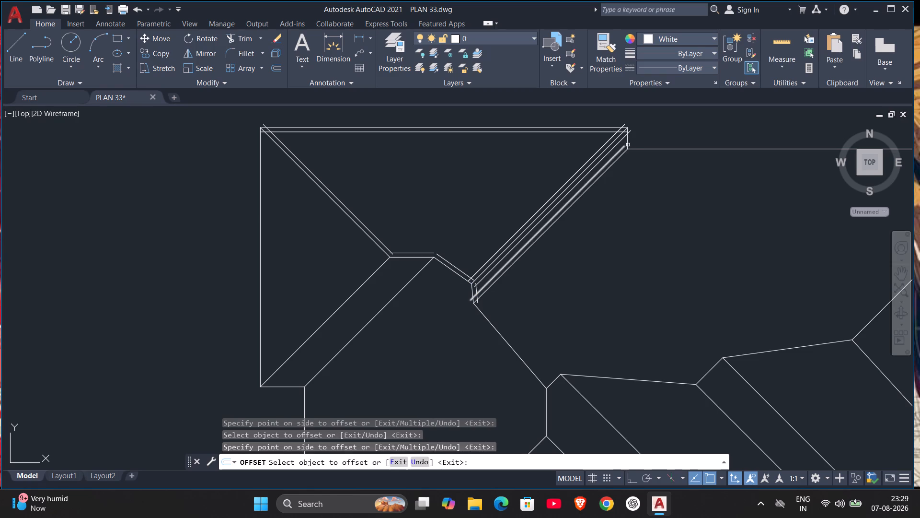
{"action": "left_click", "coordinate": [629, 144]}
{"action": "left_click", "coordinate": [613, 152]}
Offset the lower valley diagonal, the slanted ridge below it and the main north eave by 80 into the large north face.
{"action": "left_click", "coordinate": [601, 180]}
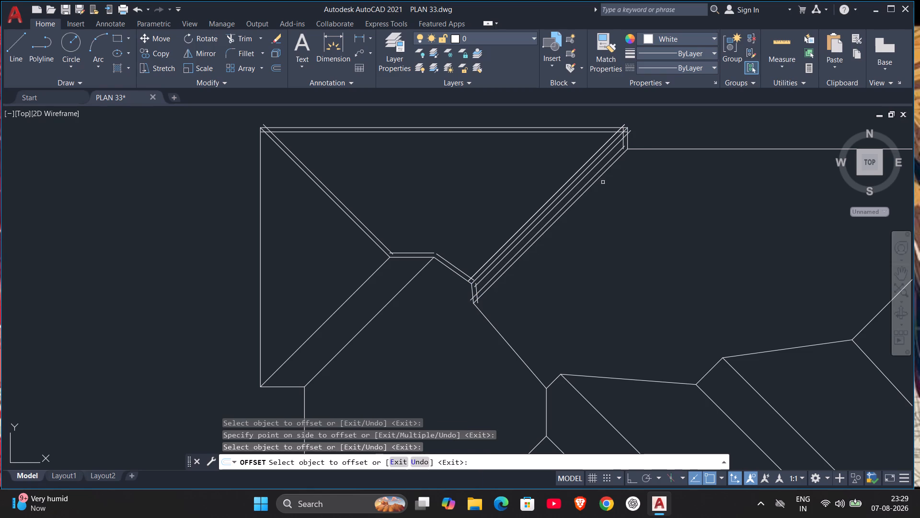
{"action": "left_click", "coordinate": [598, 179]}
{"action": "left_click", "coordinate": [607, 198]}
{"action": "left_click", "coordinate": [490, 325]}
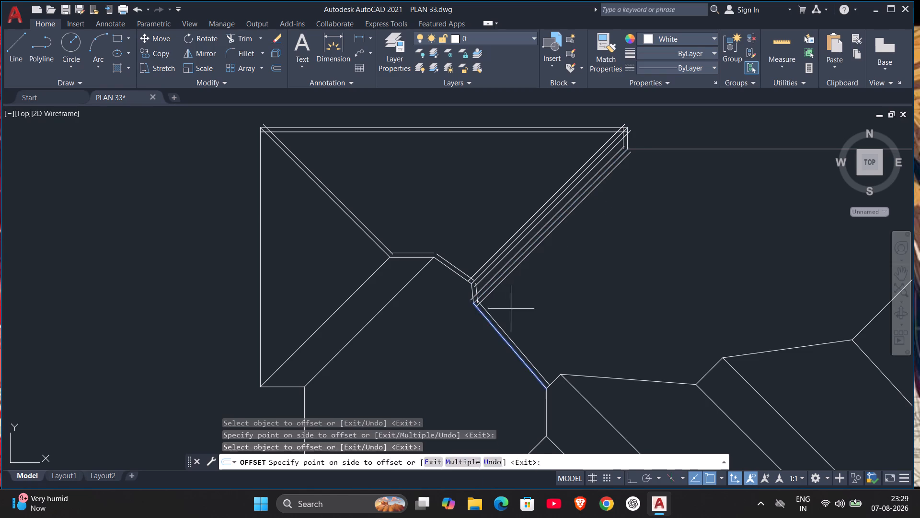
{"action": "left_click_drag", "start_coordinate": [514, 305], "coordinate": [522, 300]}
{"action": "left_click", "coordinate": [693, 150]}
{"action": "left_click", "coordinate": [688, 181]}
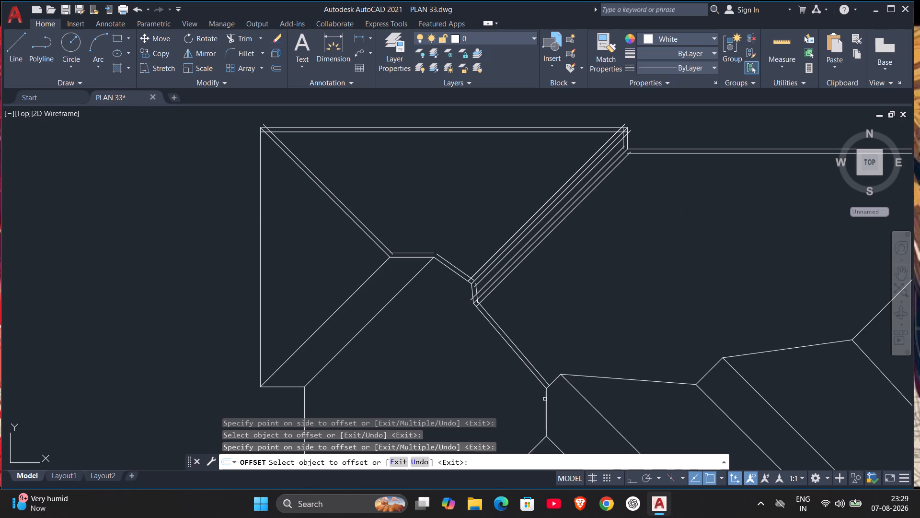
Offset the large north face's two short connectors, two eastern ridge lines and northeast hip inward by 80.
{"action": "left_click", "coordinate": [551, 381]}
{"action": "left_click", "coordinate": [542, 366]}
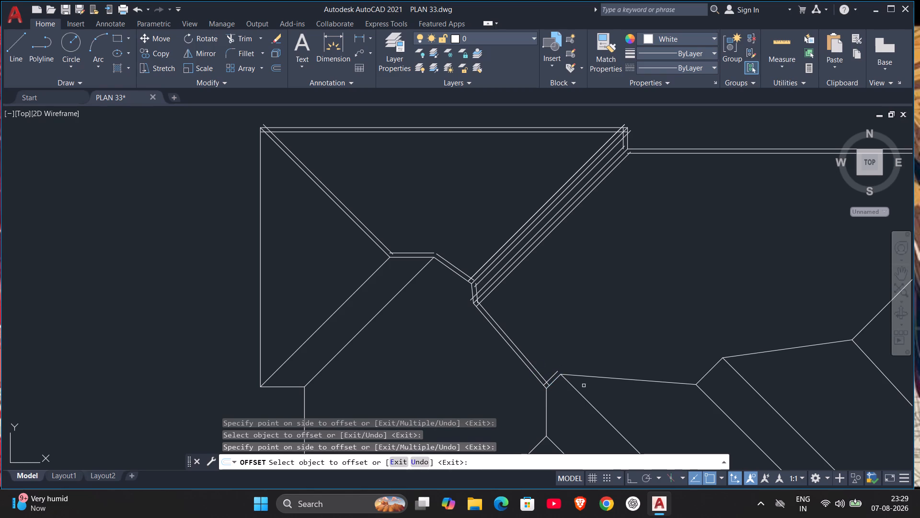
{"action": "left_click", "coordinate": [585, 377]}
{"action": "left_click", "coordinate": [590, 355]}
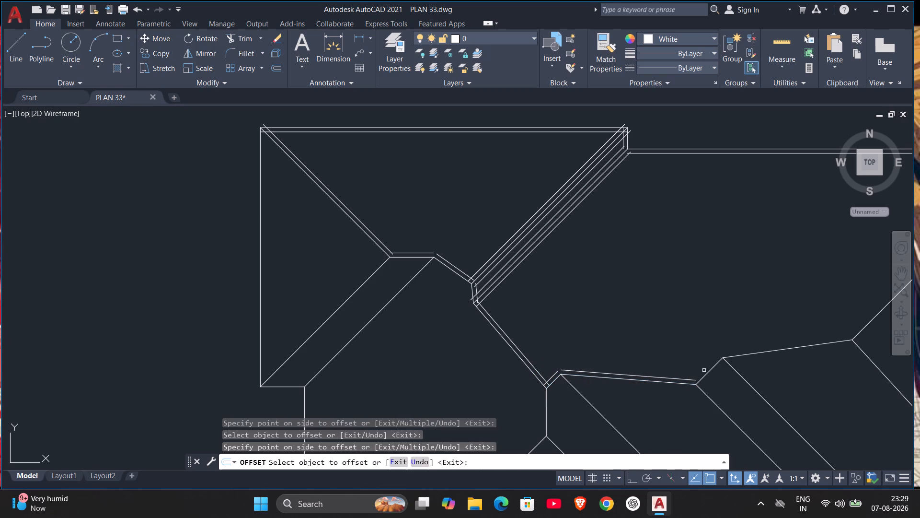
{"action": "left_click", "coordinate": [706, 374]}
{"action": "left_click", "coordinate": [691, 362]}
{"action": "left_click", "coordinate": [767, 353]}
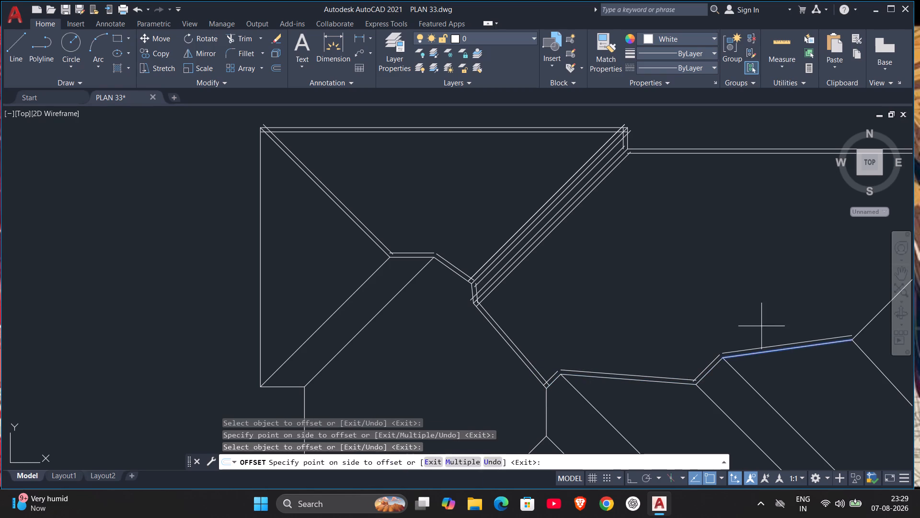
{"action": "left_click", "coordinate": [761, 326]}
{"action": "middle_click_drag", "start_coordinate": [798, 324], "coordinate": [617, 355]}
{"action": "left_click", "coordinate": [700, 345]}
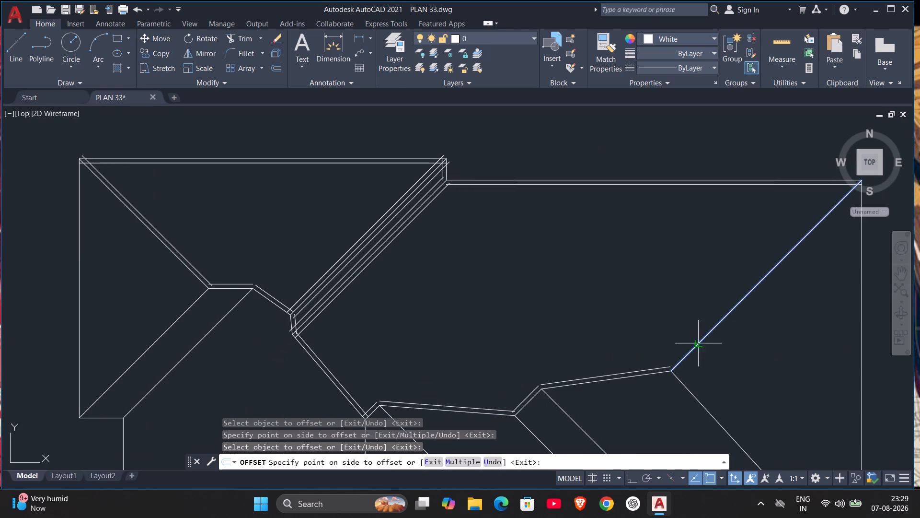
{"action": "left_click", "coordinate": [667, 320]}
Offset the northeast hip, southeast hip and east eave by 80 into the triangular east roof face.
{"action": "middle_click_drag", "start_coordinate": [700, 348], "coordinate": [674, 293]}
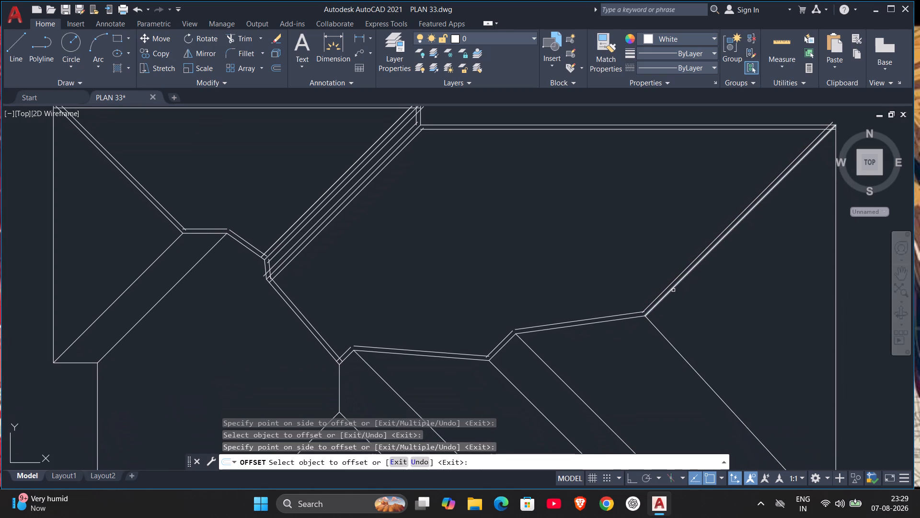
{"action": "left_click_drag", "start_coordinate": [673, 290], "coordinate": [684, 295]}
{"action": "left_click_drag", "start_coordinate": [690, 301], "coordinate": [697, 311]}
{"action": "left_click_drag", "start_coordinate": [666, 338], "coordinate": [681, 333]}
{"action": "left_click_drag", "start_coordinate": [724, 321], "coordinate": [744, 333]}
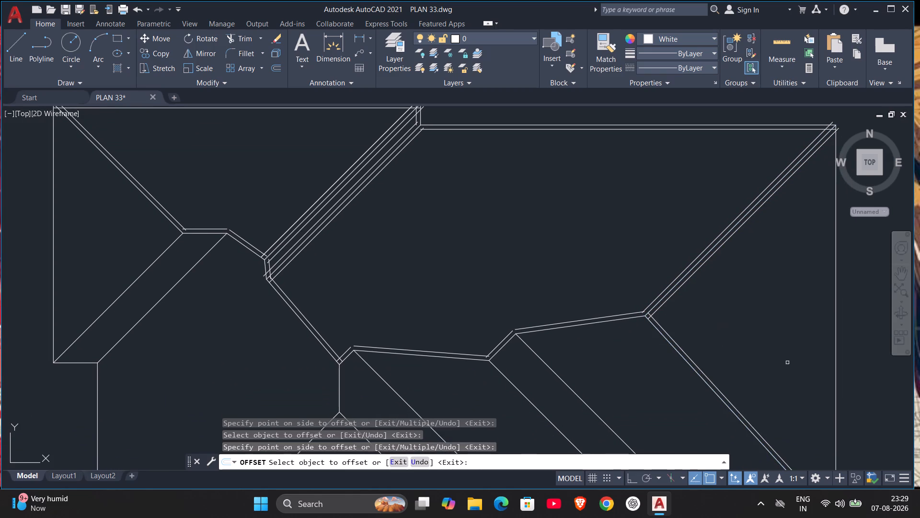
{"action": "scroll", "coordinate": [811, 399], "scroll_direction": "down", "scroll_amount": 1}
{"action": "middle_click_drag", "start_coordinate": [808, 398], "coordinate": [786, 361]}
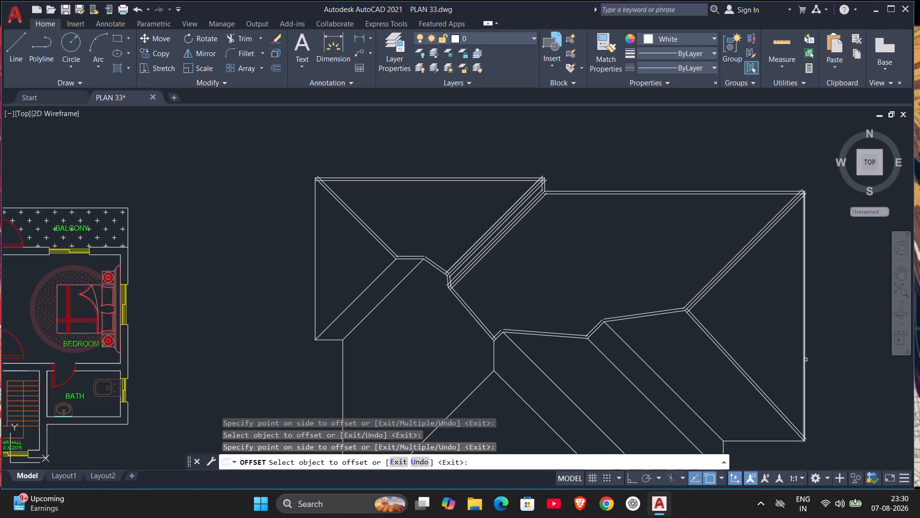
{"action": "left_click", "coordinate": [805, 360]}
{"action": "left_click", "coordinate": [784, 366]}
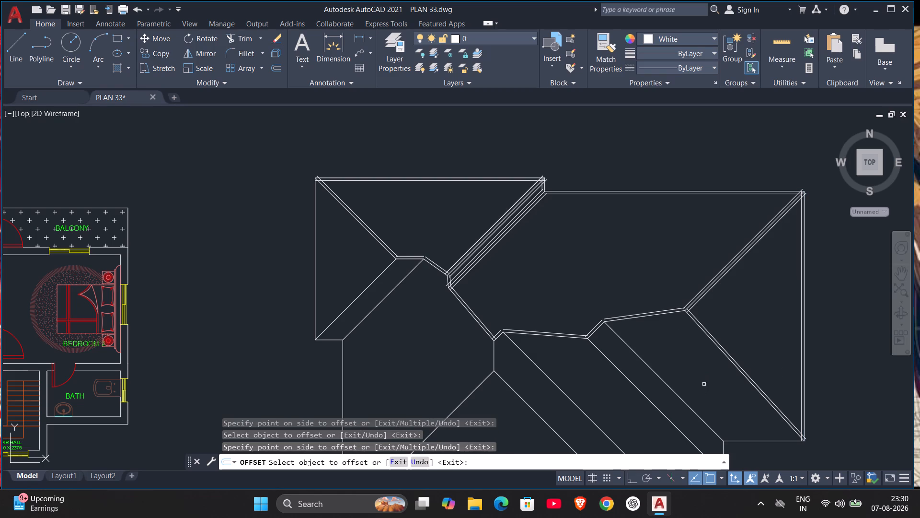
Offset the southeast hip, eastern ridge, inner-corner diagonal and easternmost south eave by 80 into the southeast roof face.
{"action": "left_click", "coordinate": [708, 337]}
{"action": "left_click", "coordinate": [695, 361]}
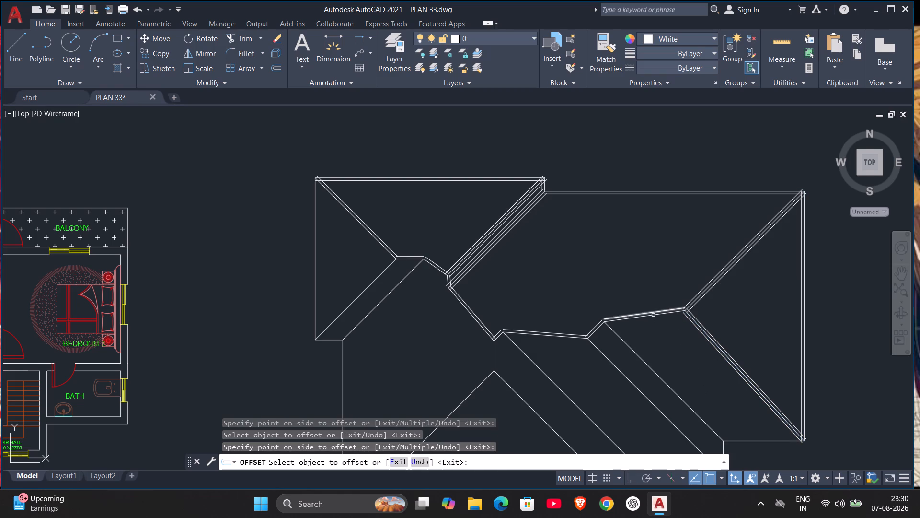
{"action": "scroll", "coordinate": [654, 314], "scroll_direction": "up", "scroll_amount": 2}
{"action": "left_click", "coordinate": [658, 320]}
{"action": "left_click", "coordinate": [664, 343]}
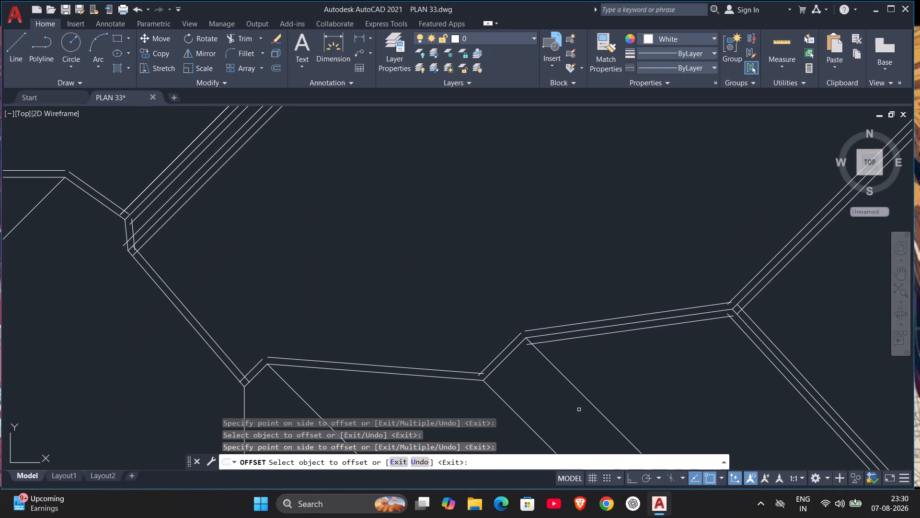
{"action": "left_click", "coordinate": [581, 394]}
{"action": "left_click_drag", "start_coordinate": [606, 377], "coordinate": [622, 378]}
{"action": "scroll", "coordinate": [712, 409], "scroll_direction": "down", "scroll_amount": 2}
{"action": "middle_click_drag", "start_coordinate": [712, 409], "coordinate": [642, 304]}
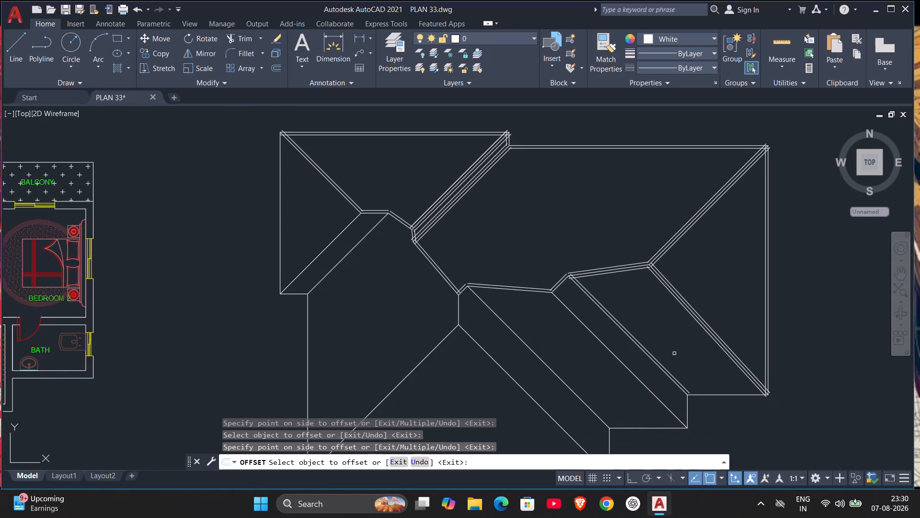
{"action": "left_click", "coordinate": [713, 393]}
{"action": "left_click", "coordinate": [707, 371]}
{"action": "left_click", "coordinate": [710, 393]}
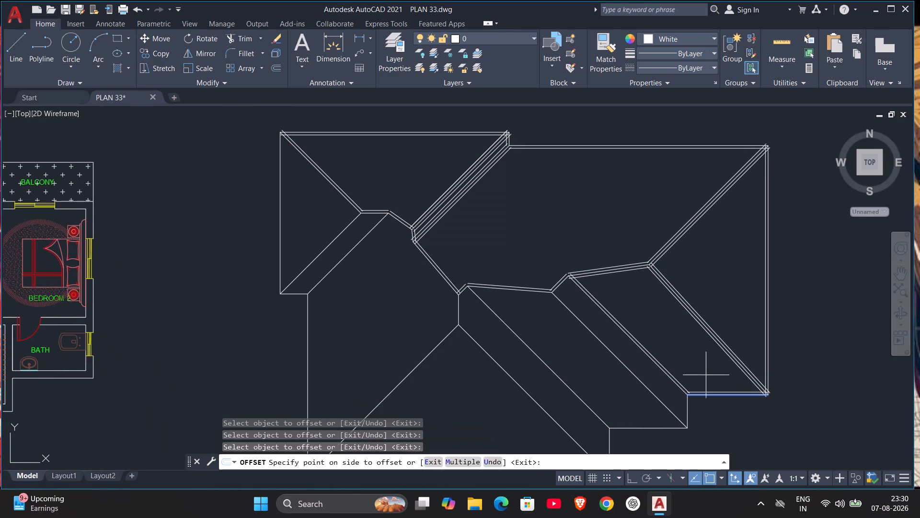
{"action": "left_click", "coordinate": [706, 374]}
Offset the inner-corner diagonal, short east-facing eave, parallel lower diagonal and short ridge connector by 80 into the narrow strip face.
{"action": "left_click", "coordinate": [673, 381]}
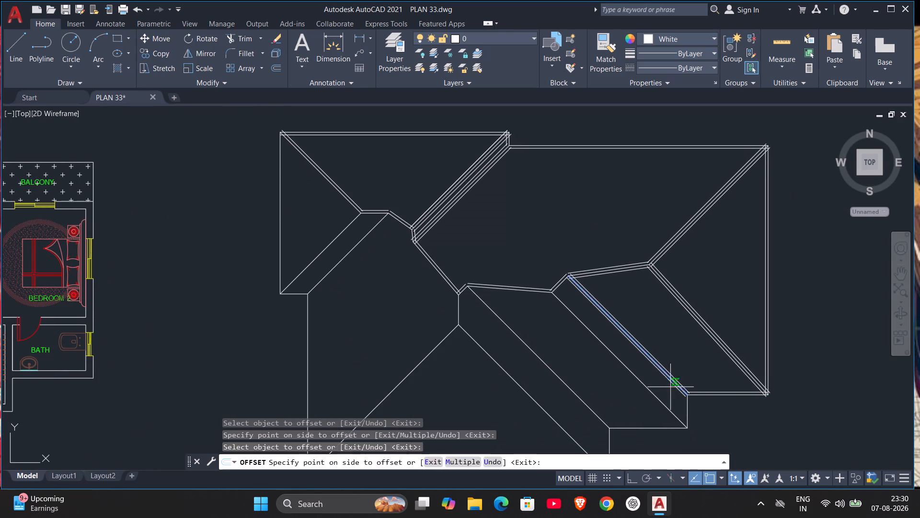
{"action": "left_click", "coordinate": [668, 390]}
{"action": "left_click", "coordinate": [687, 408]}
{"action": "left_click", "coordinate": [678, 404]}
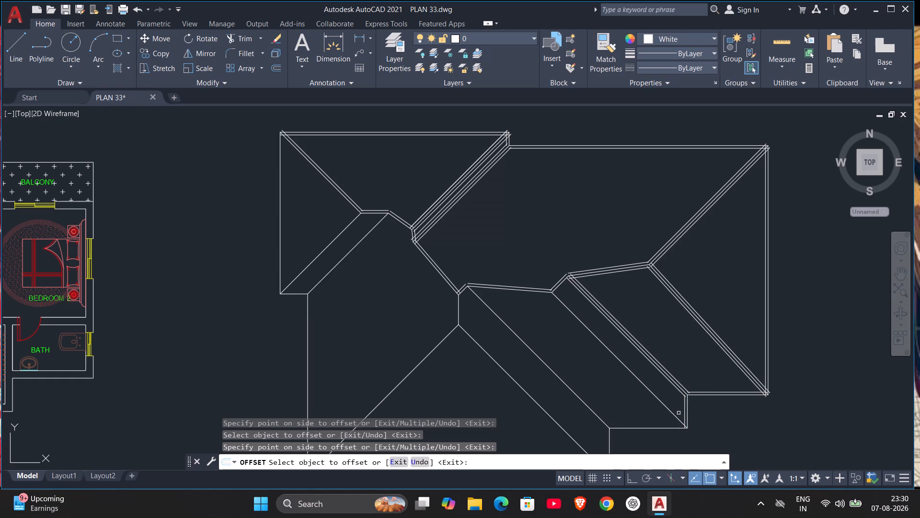
{"action": "left_click", "coordinate": [678, 417]}
{"action": "left_click", "coordinate": [676, 403]}
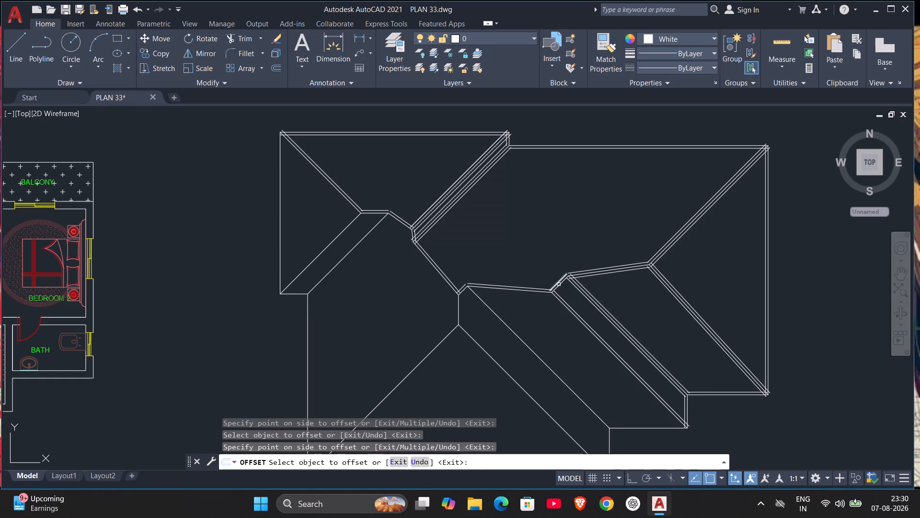
{"action": "left_click", "coordinate": [561, 284]}
{"action": "left_click", "coordinate": [576, 302]}
Offset the two long diagonals, the middle south eave and the slanted ridge by 80 into the roof face between them.
{"action": "left_click", "coordinate": [564, 306]}
{"action": "left_click_drag", "start_coordinate": [563, 312], "coordinate": [560, 319]}
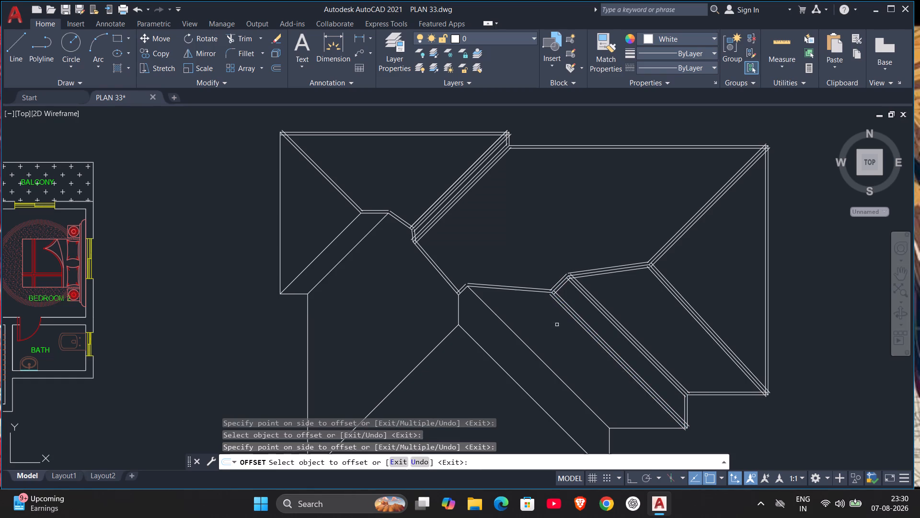
{"action": "left_click", "coordinate": [631, 427]}
{"action": "left_click", "coordinate": [625, 410]}
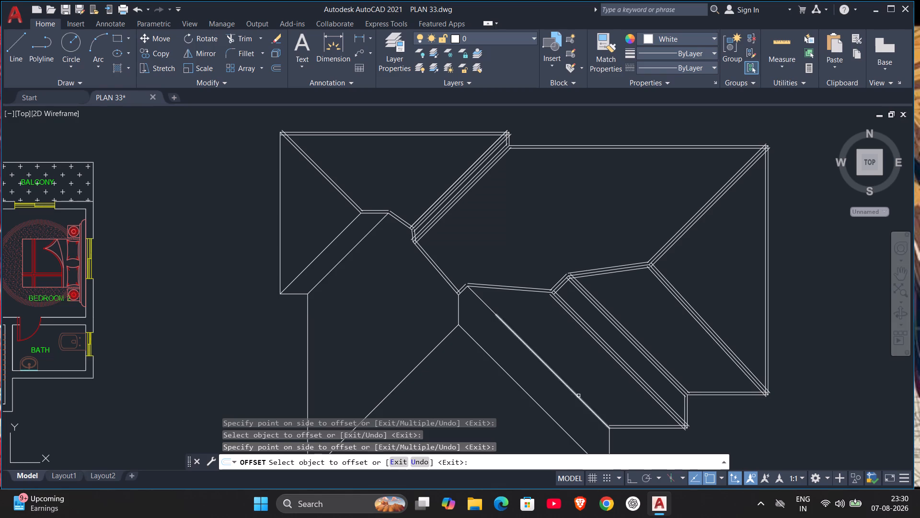
{"action": "left_click", "coordinate": [578, 396]}
{"action": "left_click", "coordinate": [589, 381]}
{"action": "left_click", "coordinate": [489, 309]}
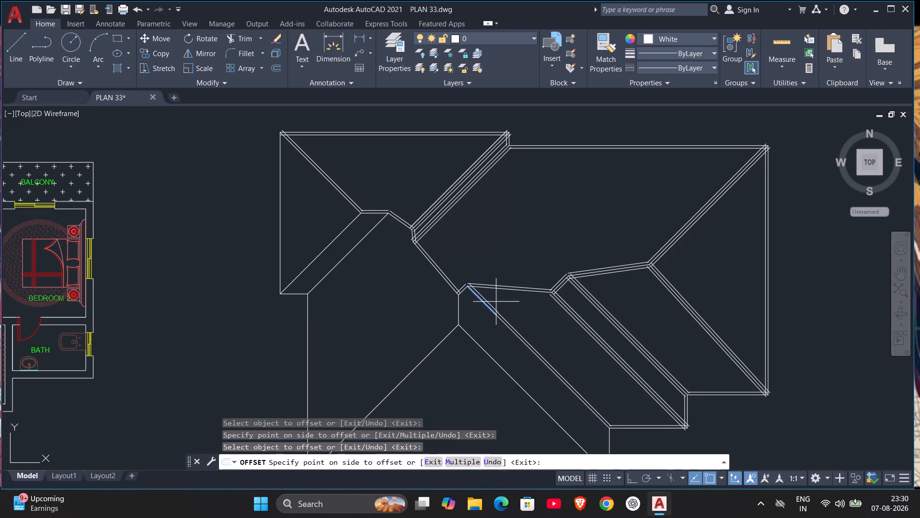
{"action": "left_click", "coordinate": [499, 300]}
{"action": "left_click", "coordinate": [499, 290]}
{"action": "left_click", "coordinate": [511, 311]}
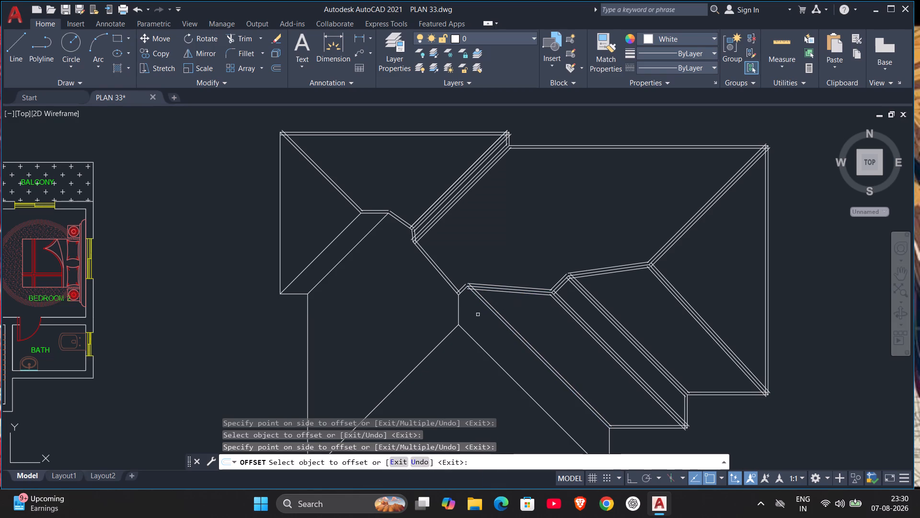
Offset the short ridge connector and the short vertical ridge below it by 80 into the adjoining southeast-facing strip.
{"action": "left_click", "coordinate": [464, 291]}
{"action": "left_click", "coordinate": [467, 295]}
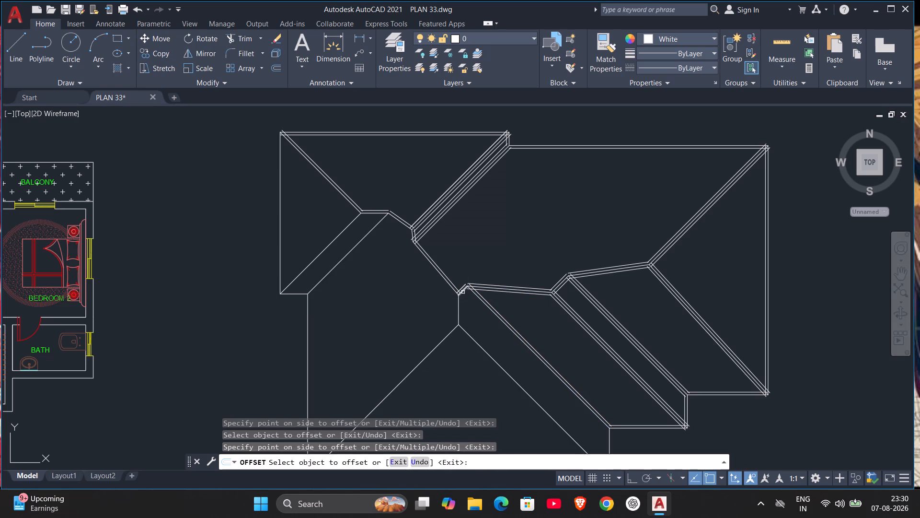
{"action": "left_click", "coordinate": [463, 291]}
{"action": "left_click", "coordinate": [473, 308]}
{"action": "left_click", "coordinate": [459, 306]}
{"action": "left_click_drag", "start_coordinate": [474, 306], "coordinate": [477, 311]}
Offset both segments of the south wing's southeast hip and its short east eave by 80 into the southeast-facing strip.
{"action": "left_click_drag", "start_coordinate": [479, 347], "coordinate": [485, 340]}
{"action": "left_click_drag", "start_coordinate": [489, 334], "coordinate": [494, 335]}
{"action": "left_click", "coordinate": [518, 385]}
{"action": "left_click_drag", "start_coordinate": [526, 372], "coordinate": [530, 376]}
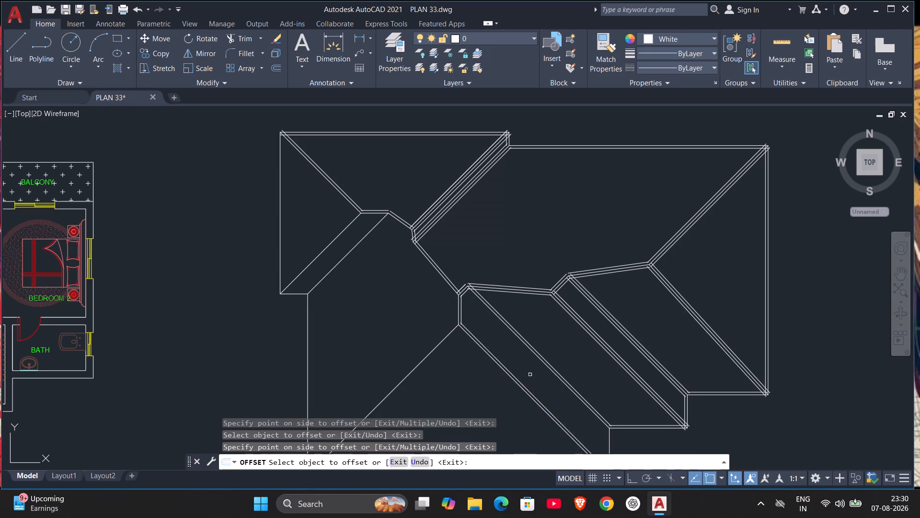
{"action": "left_click_drag", "start_coordinate": [530, 376], "coordinate": [532, 378]}
{"action": "left_click", "coordinate": [563, 421]}
{"action": "middle_click_drag", "start_coordinate": [559, 412], "coordinate": [539, 367]}
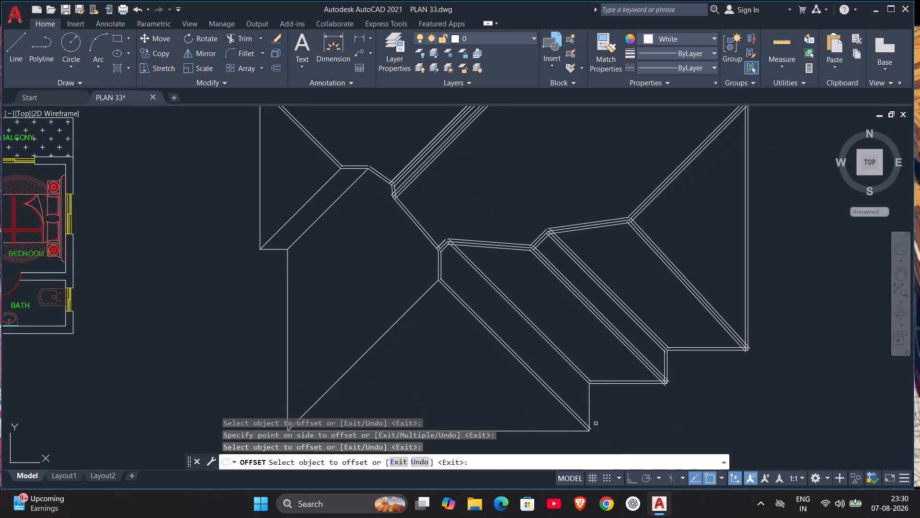
{"action": "left_click_drag", "start_coordinate": [589, 414], "coordinate": [585, 413]}
{"action": "left_click", "coordinate": [545, 393]}
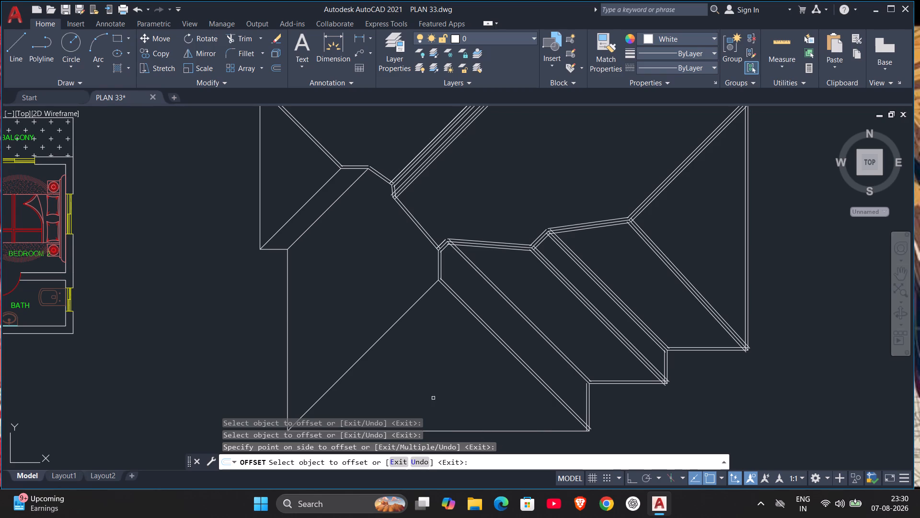
Offset the south wing's southwest hip, both southeast hip segments and the south eave by 80 into the triangular south face.
{"action": "left_click", "coordinate": [394, 328]}
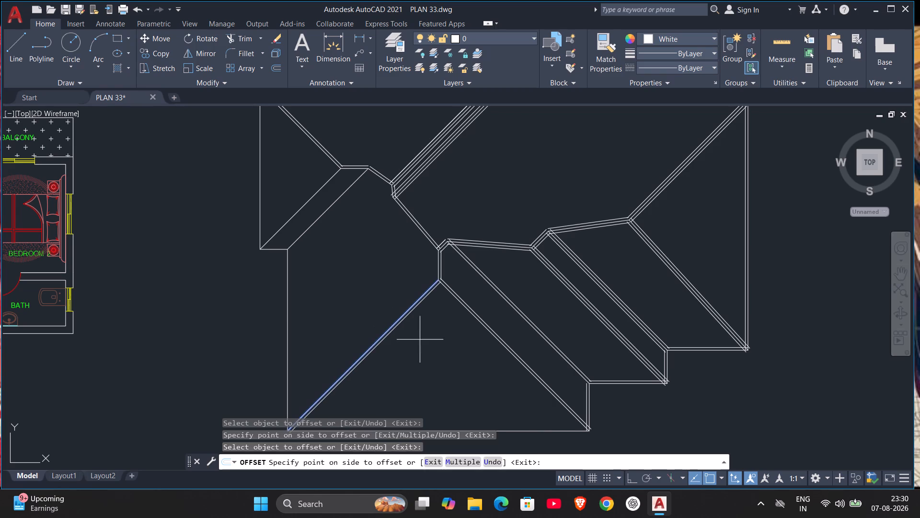
{"action": "left_click_drag", "start_coordinate": [422, 341], "coordinate": [425, 347]}
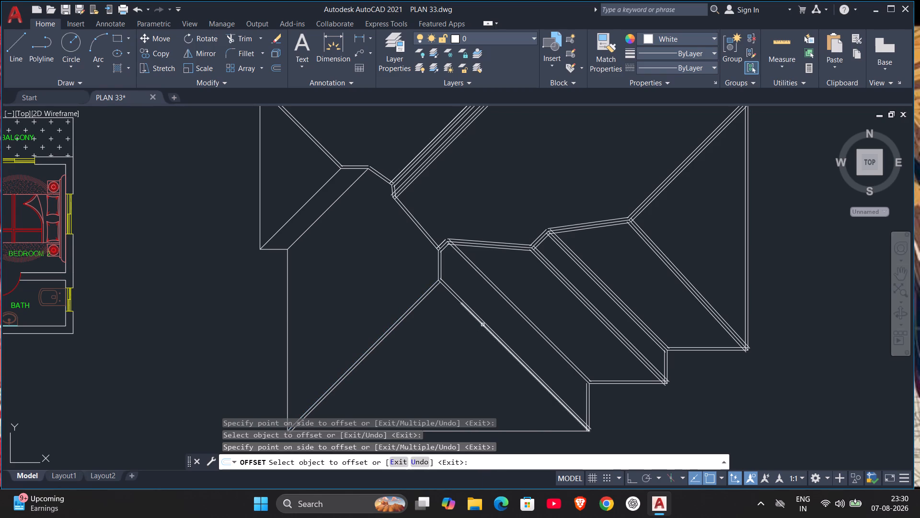
{"action": "left_click", "coordinate": [483, 325]}
{"action": "left_click", "coordinate": [467, 348]}
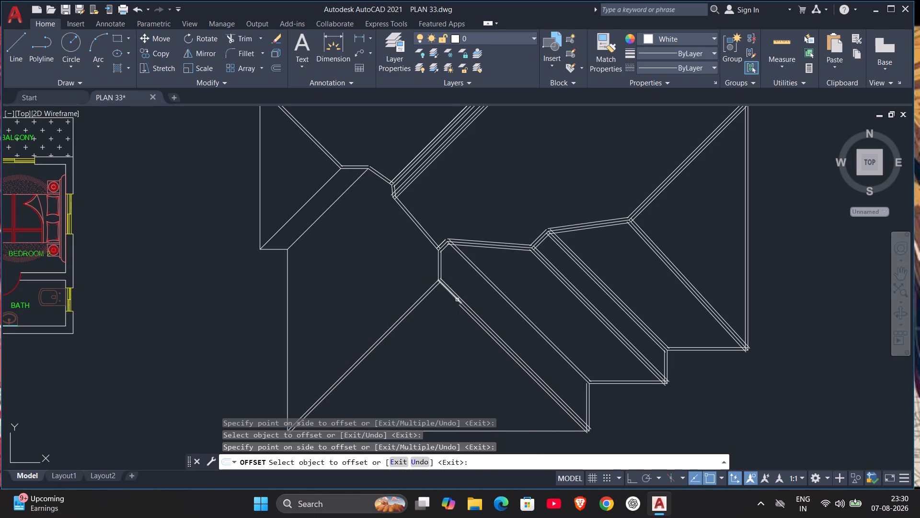
{"action": "left_click", "coordinate": [457, 300]}
{"action": "left_click_drag", "start_coordinate": [443, 319], "coordinate": [441, 329]}
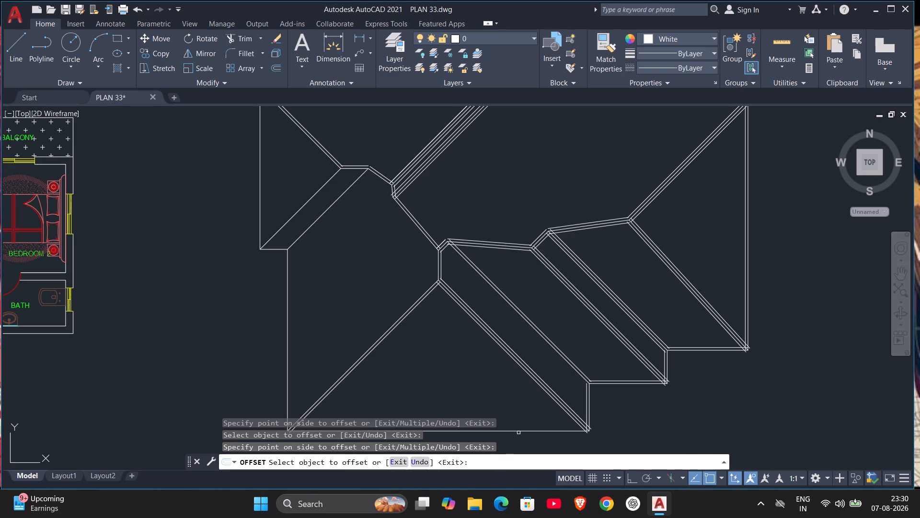
{"action": "left_click", "coordinate": [518, 432]}
{"action": "left_click_drag", "start_coordinate": [514, 411], "coordinate": [515, 401]}
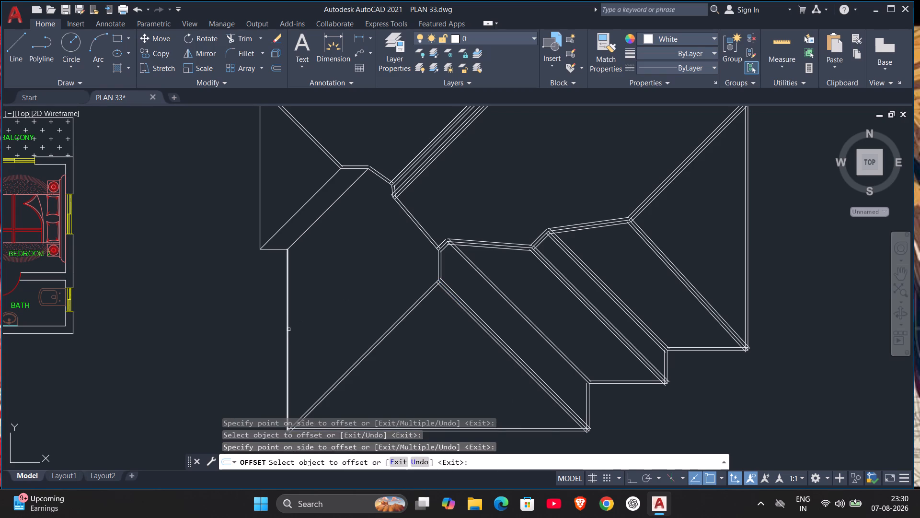
Offset the south wing's west eave, the valley diagonal above it and the adjoining slanted ridge by 80 into the southwest face.
{"action": "left_click_drag", "start_coordinate": [288, 330], "coordinate": [292, 330]}
{"action": "left_click_drag", "start_coordinate": [305, 326], "coordinate": [309, 324]}
{"action": "left_click_drag", "start_coordinate": [296, 241], "coordinate": [304, 243]}
{"action": "left_click_drag", "start_coordinate": [313, 246], "coordinate": [333, 254]}
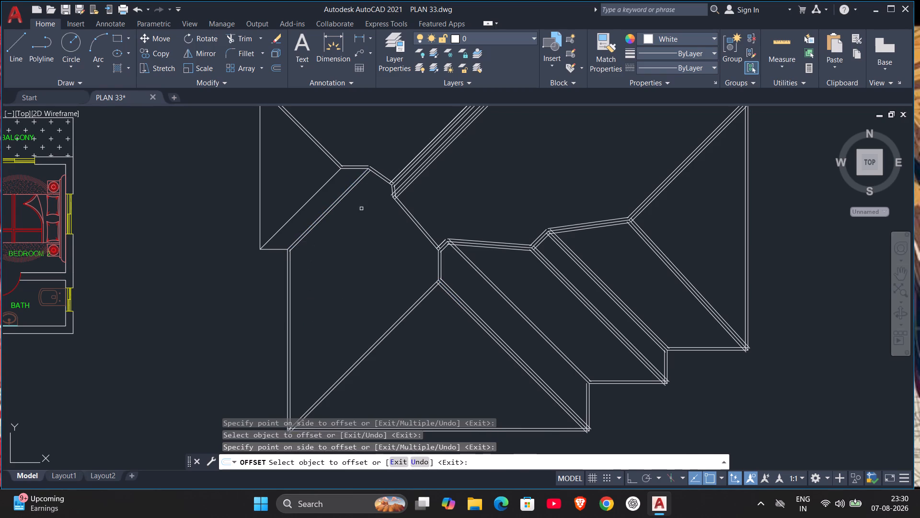
{"action": "left_click_drag", "start_coordinate": [380, 176], "coordinate": [377, 186]}
{"action": "left_click", "coordinate": [370, 204]}
{"action": "left_click_drag", "start_coordinate": [387, 181], "coordinate": [382, 189]}
{"action": "left_click", "coordinate": [375, 202]}
Offset the short ridge connector, the long slanted ridge and the short vertical ridge by 80 into the southwest face.
{"action": "scroll", "coordinate": [391, 190], "scroll_direction": "up", "scroll_amount": 3}
{"action": "left_click", "coordinate": [393, 197]}
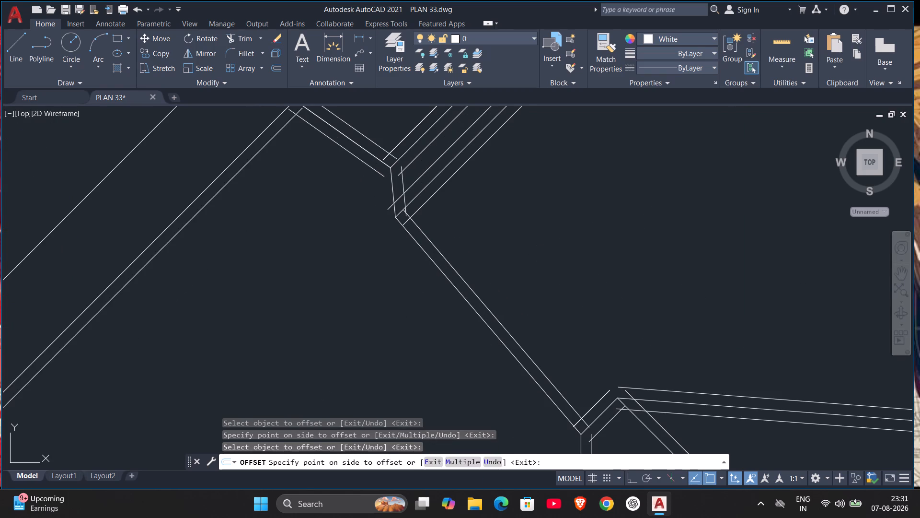
{"action": "left_click_drag", "start_coordinate": [374, 210], "coordinate": [370, 215]}
{"action": "left_click", "coordinate": [414, 240]}
{"action": "left_click_drag", "start_coordinate": [398, 265], "coordinate": [384, 280]}
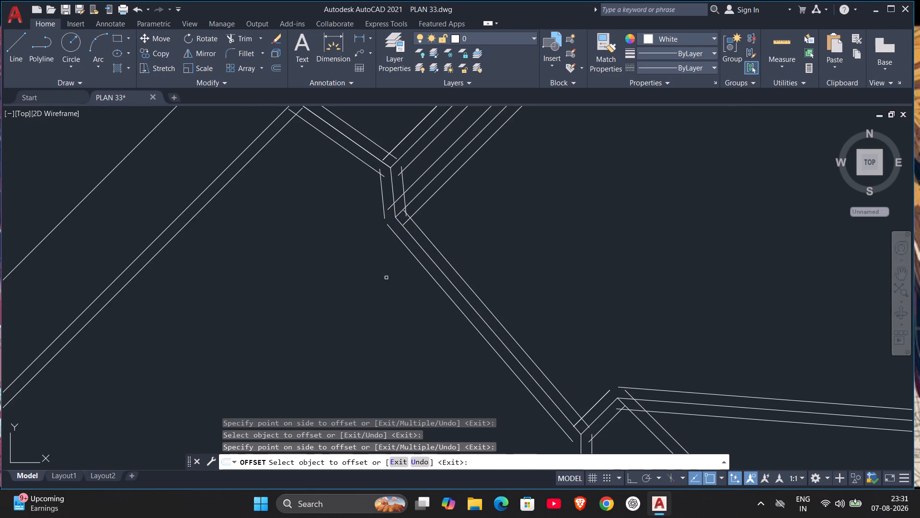
{"action": "left_click_drag", "start_coordinate": [384, 280], "coordinate": [385, 279]}
{"action": "scroll", "coordinate": [376, 284], "scroll_direction": "down", "scroll_amount": 2}
{"action": "middle_click_drag", "start_coordinate": [398, 289], "coordinate": [410, 246]}
{"action": "scroll", "coordinate": [461, 306], "scroll_direction": "up", "scroll_amount": 2}
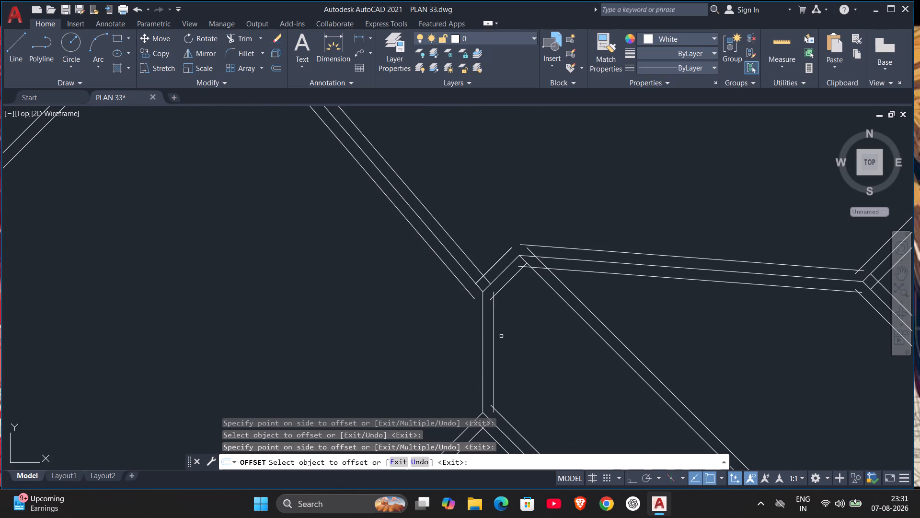
{"action": "left_click_drag", "start_coordinate": [482, 335], "coordinate": [476, 335]}
{"action": "left_click", "coordinate": [430, 334]}
Offset the northwest wing's southwest hip by 80 into the triangular west roof face.
{"action": "scroll", "coordinate": [401, 322], "scroll_direction": "down", "scroll_amount": 2}
{"action": "middle_click_drag", "start_coordinate": [401, 320], "coordinate": [405, 318]}
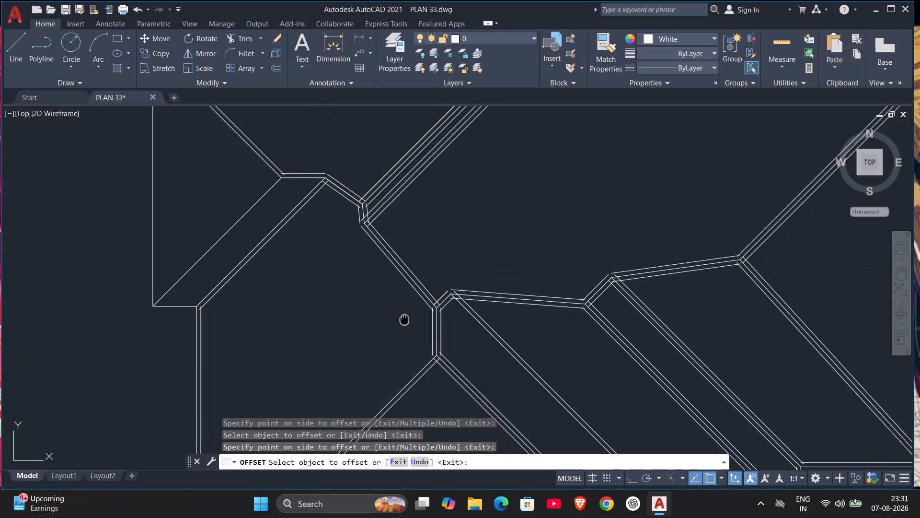
{"action": "middle_click_drag", "start_coordinate": [405, 318], "coordinate": [540, 342]}
{"action": "middle_click_drag", "start_coordinate": [395, 290], "coordinate": [451, 372]}
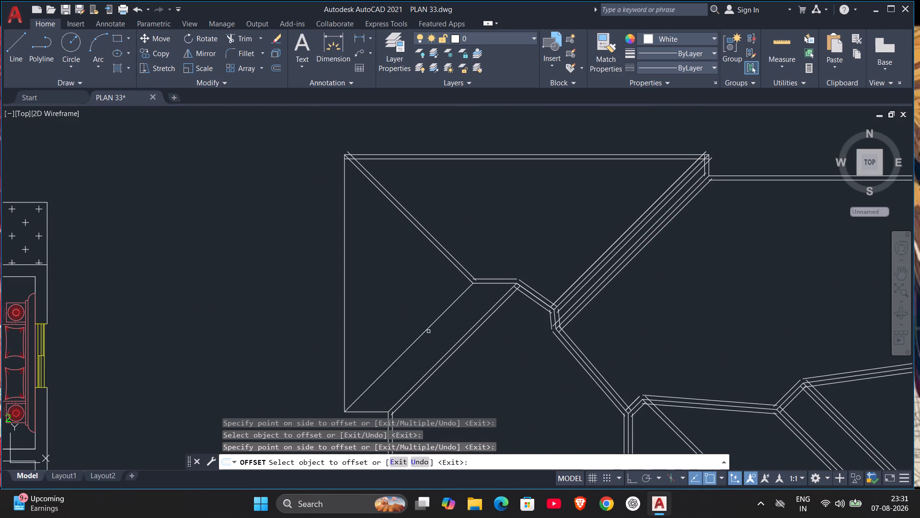
{"action": "left_click", "coordinate": [427, 327]}
{"action": "left_click", "coordinate": [436, 331]}
Offset the valley diagonal, short horizontal ridge, southwest hip and short south eave by 80 into the northwest wing's narrow south strip.
{"action": "scroll", "coordinate": [467, 328], "scroll_direction": "up", "scroll_amount": 2}
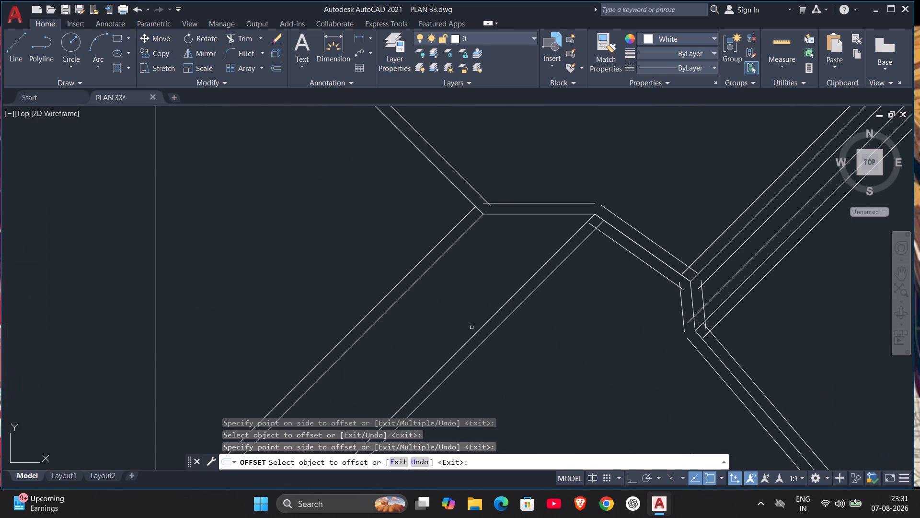
{"action": "left_click", "coordinate": [483, 330]}
{"action": "left_click", "coordinate": [466, 307]}
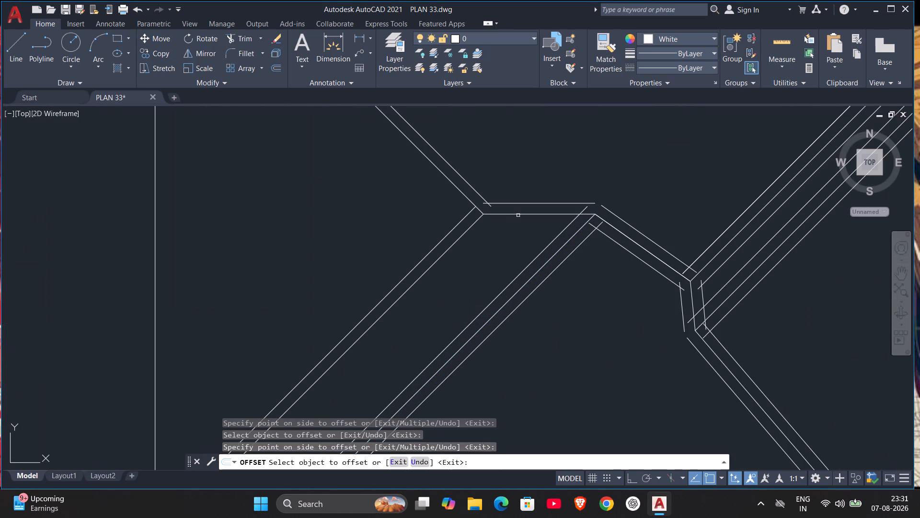
{"action": "left_click_drag", "start_coordinate": [519, 213], "coordinate": [516, 220]}
{"action": "left_click", "coordinate": [490, 259]}
{"action": "scroll", "coordinate": [458, 297], "scroll_direction": "down", "scroll_amount": 1}
{"action": "middle_click_drag", "start_coordinate": [456, 300], "coordinate": [581, 217]}
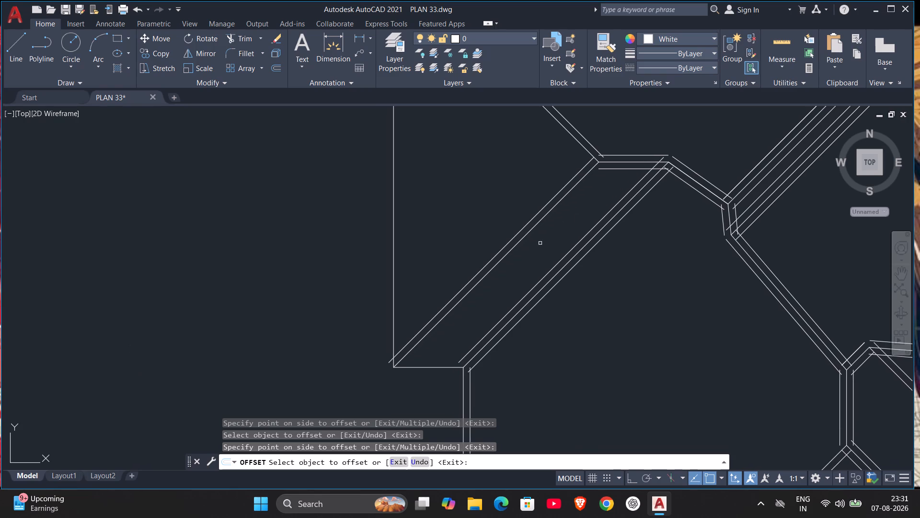
{"action": "scroll", "coordinate": [533, 232], "scroll_direction": "up", "scroll_amount": 1}
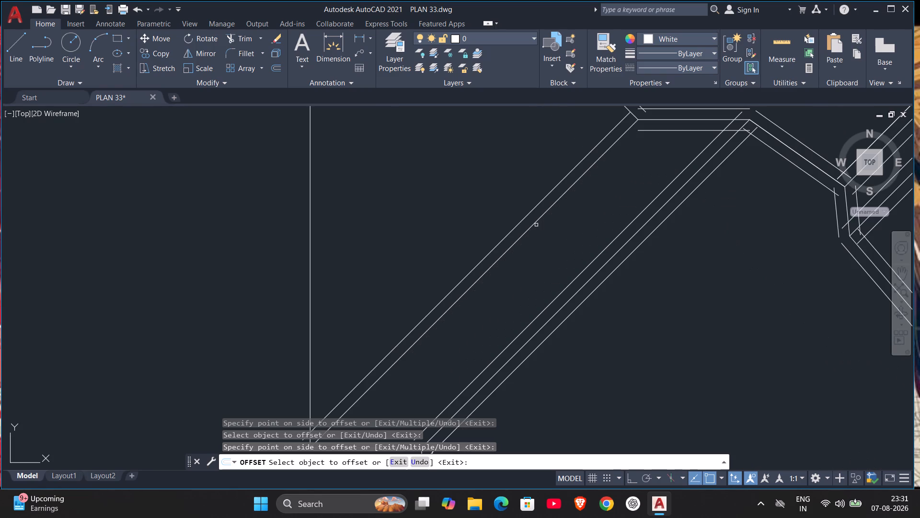
{"action": "left_click", "coordinate": [536, 222]}
{"action": "left_click", "coordinate": [567, 241]}
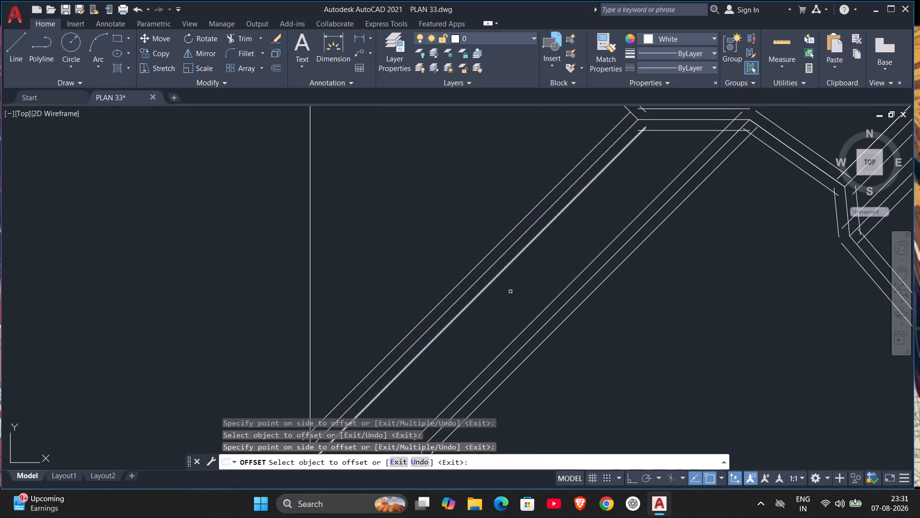
{"action": "middle_click_drag", "start_coordinate": [514, 301], "coordinate": [597, 189]}
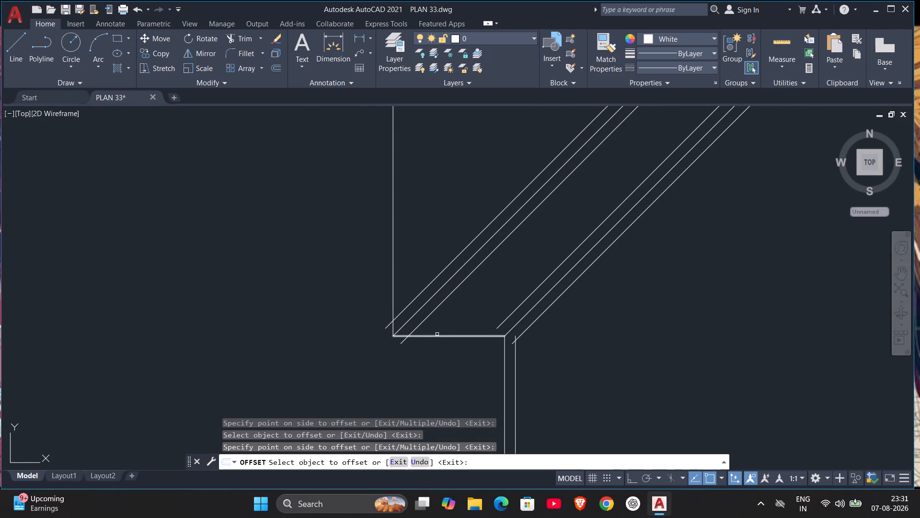
{"action": "left_click", "coordinate": [437, 334]}
{"action": "left_click", "coordinate": [474, 336]}
{"action": "left_click", "coordinate": [489, 302]}
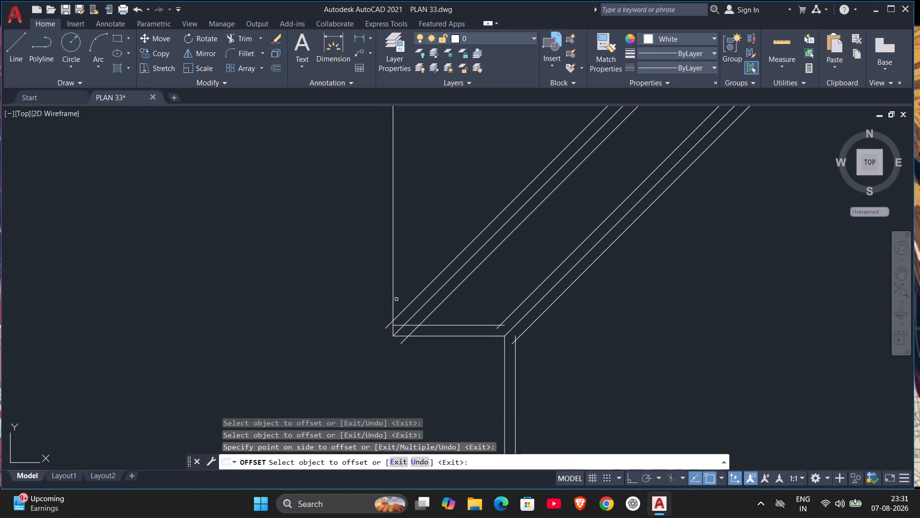
Offset the northwest wing's west eave by 80 into the triangular west roof face.
{"action": "left_click", "coordinate": [394, 296]}
{"action": "left_click", "coordinate": [422, 289]}
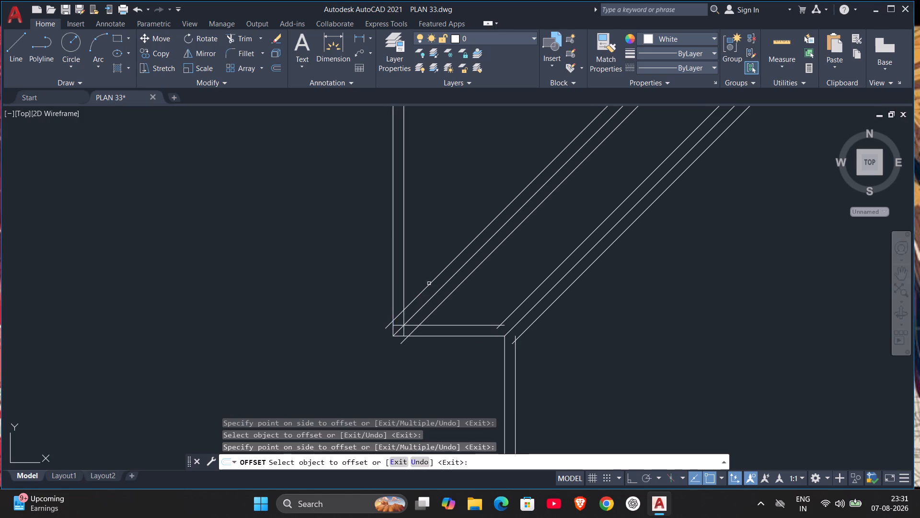
{"action": "scroll", "coordinate": [435, 271], "scroll_direction": "down", "scroll_amount": 4}
{"action": "middle_click_drag", "start_coordinate": [439, 264], "coordinate": [439, 315]}
{"action": "scroll", "coordinate": [448, 262], "scroll_direction": "up", "scroll_amount": 2}
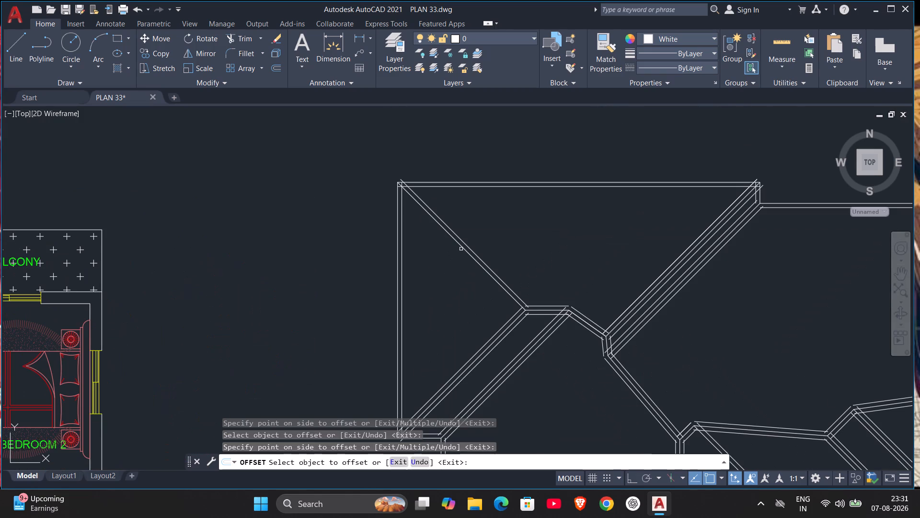
Offset the northwest wing's northwest hip by 80 into the triangular west roof face.
{"action": "left_click", "coordinate": [462, 248]}
{"action": "left_click_drag", "start_coordinate": [454, 263], "coordinate": [451, 268]}
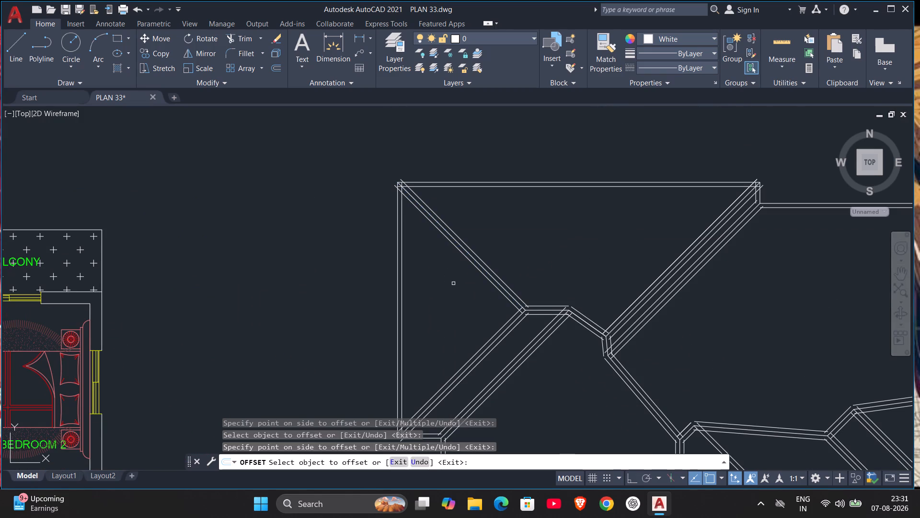
{"action": "scroll", "coordinate": [455, 288], "scroll_direction": "down", "scroll_amount": 1}
{"action": "middle_click_drag", "start_coordinate": [458, 292], "coordinate": [368, 218]}
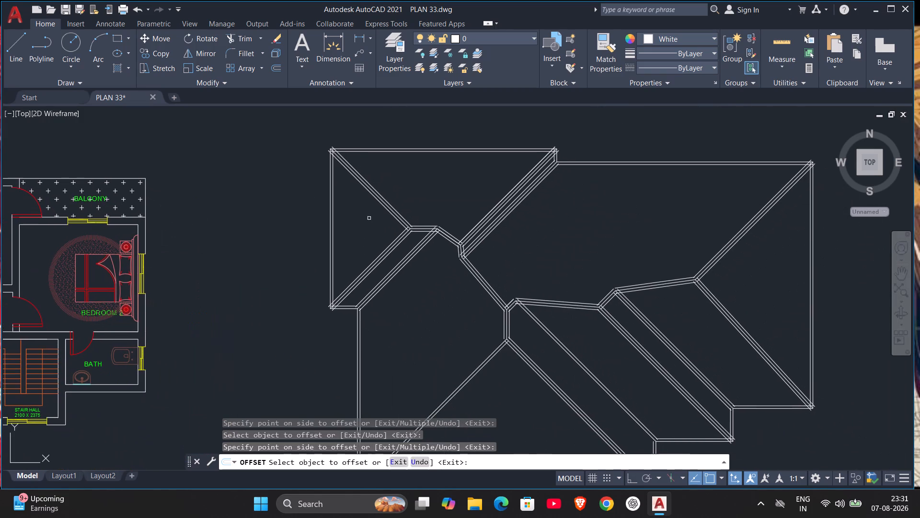
{"action": "middle_click_drag", "start_coordinate": [457, 324], "coordinate": [437, 261]}
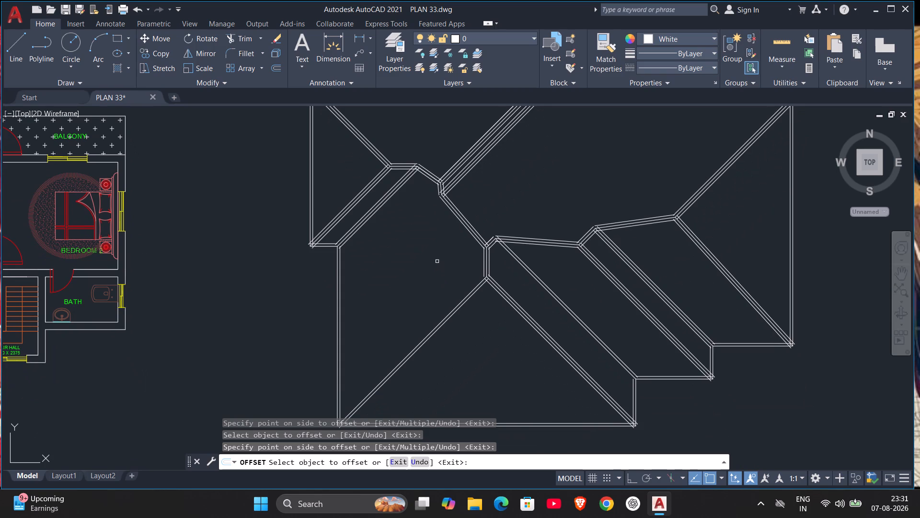
{"action": "scroll", "coordinate": [459, 230], "scroll_direction": "down", "scroll_amount": 1}
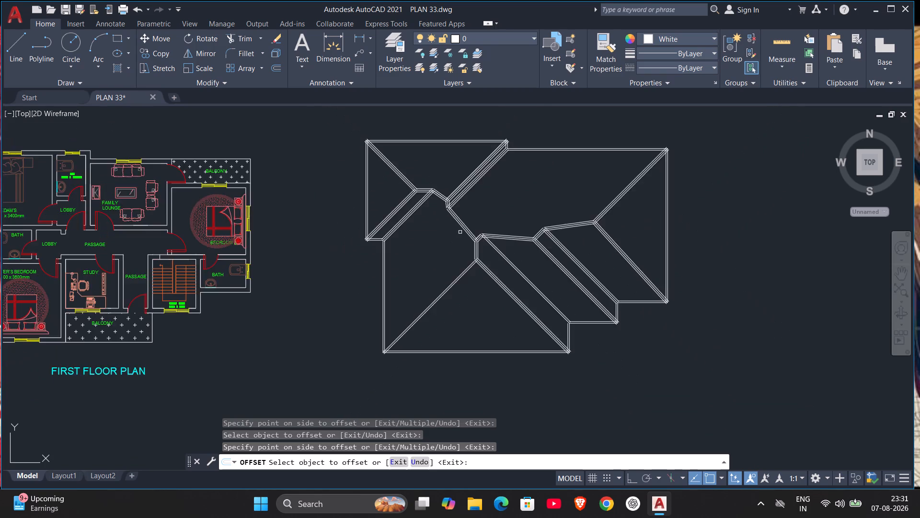
{"action": "scroll", "coordinate": [460, 232], "scroll_direction": "down", "scroll_amount": 1}
{"action": "middle_click_drag", "start_coordinate": [461, 233], "coordinate": [486, 224]}
{"action": "scroll", "coordinate": [466, 235], "scroll_direction": "up", "scroll_amount": 3}
{"action": "scroll", "coordinate": [485, 224], "scroll_direction": "down", "scroll_amount": 1}
{"action": "key", "text": "Escape"}
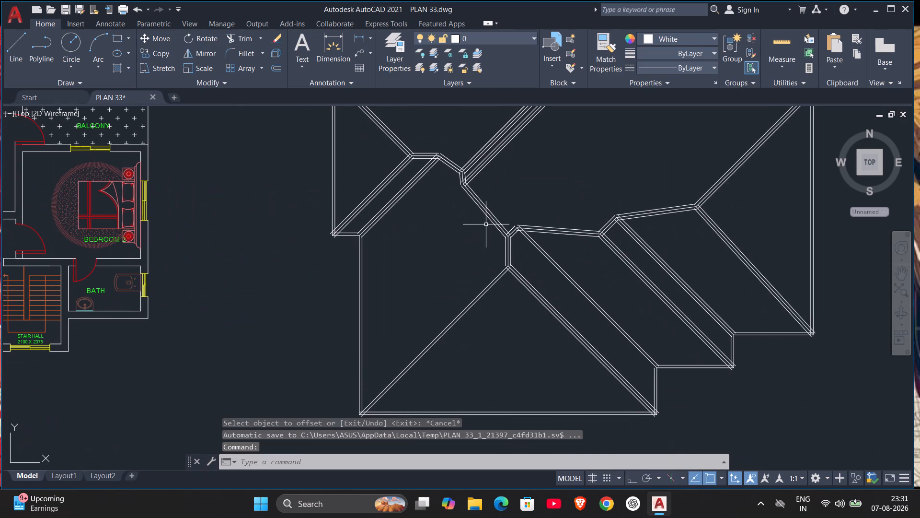
Fillet the inner offset lines at radius 0 on both sides of the hip at the wing's northwest corner.
{"action": "key", "text": "f"}
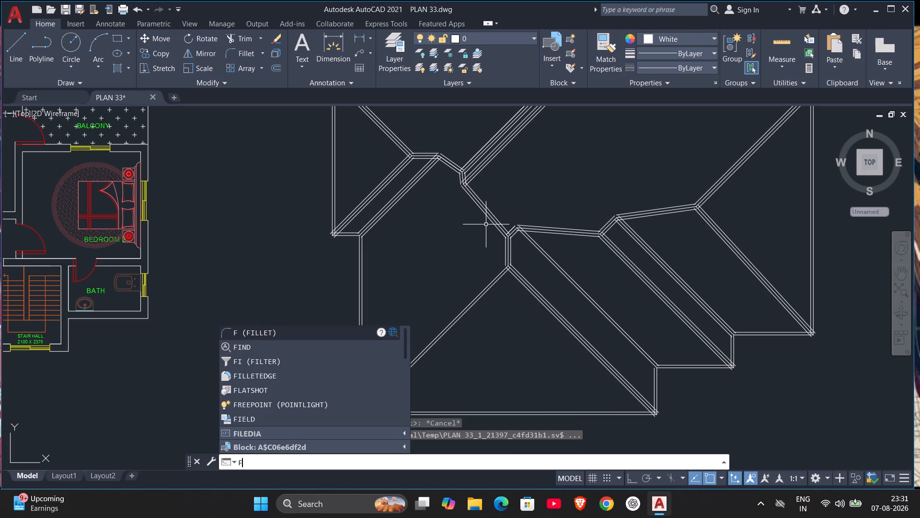
{"action": "key", "text": "Return"}
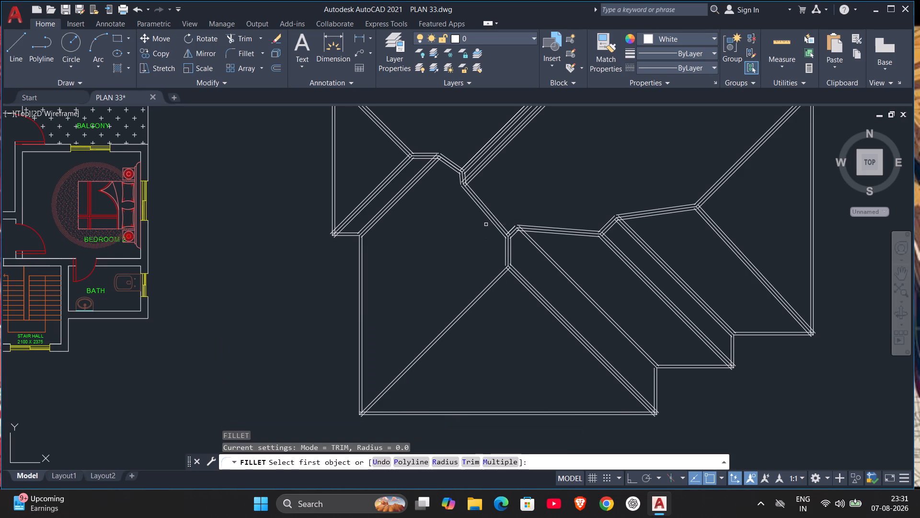
{"action": "key", "text": "r"}
{"action": "key", "text": "Return"}
{"action": "key", "text": "0"}
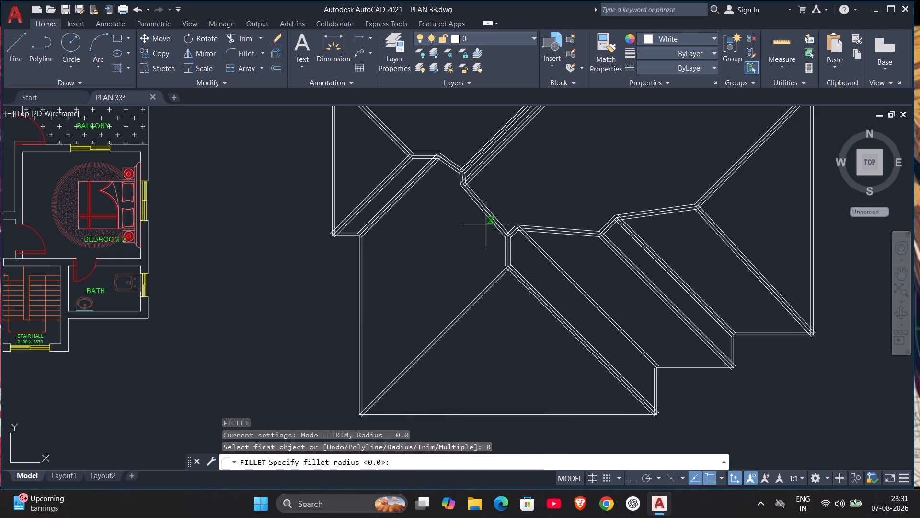
{"action": "key", "text": "Return"}
{"action": "middle_click_drag", "start_coordinate": [451, 164], "coordinate": [493, 266]}
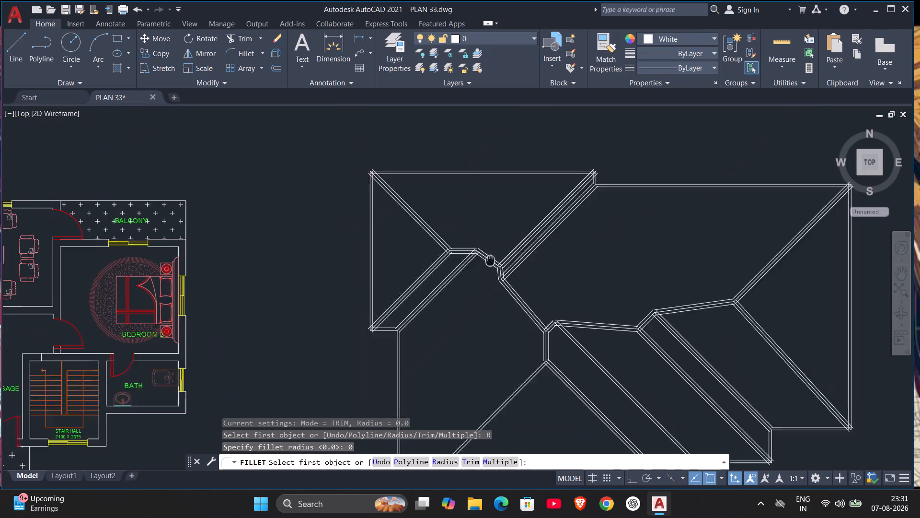
{"action": "middle_click_drag", "start_coordinate": [493, 266], "coordinate": [503, 307]}
{"action": "scroll", "coordinate": [430, 231], "scroll_direction": "up", "scroll_amount": 3}
{"action": "middle_click_drag", "start_coordinate": [360, 232], "coordinate": [398, 251]}
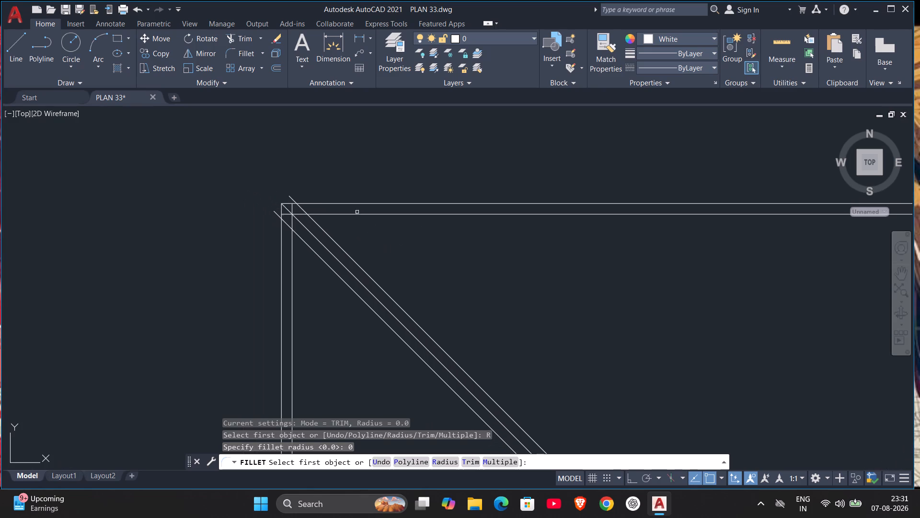
{"action": "left_click", "coordinate": [354, 212]}
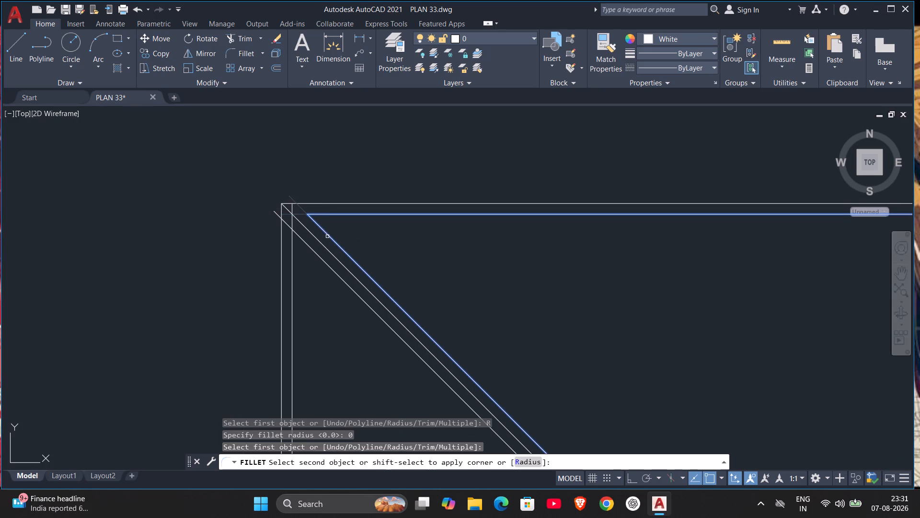
{"action": "left_click", "coordinate": [327, 235]}
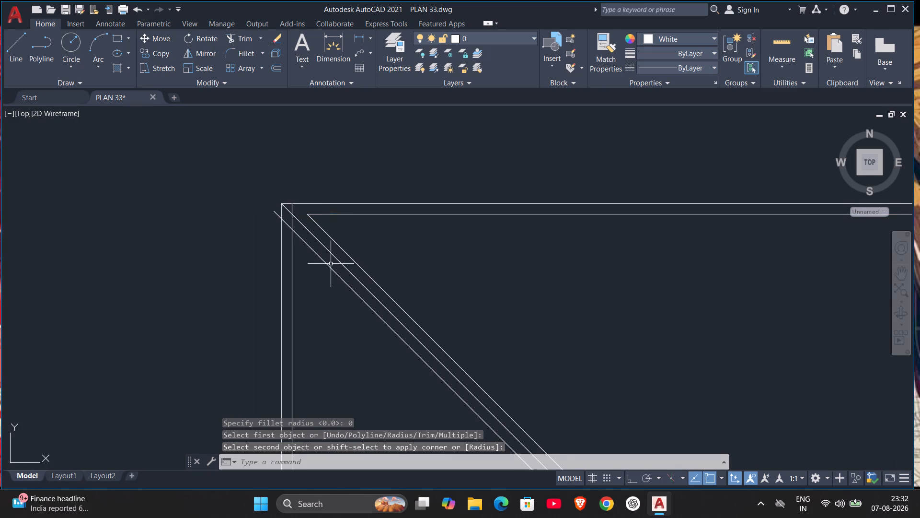
{"action": "key", "text": "space"}
{"action": "left_click", "coordinate": [316, 253]}
{"action": "left_click", "coordinate": [291, 265]}
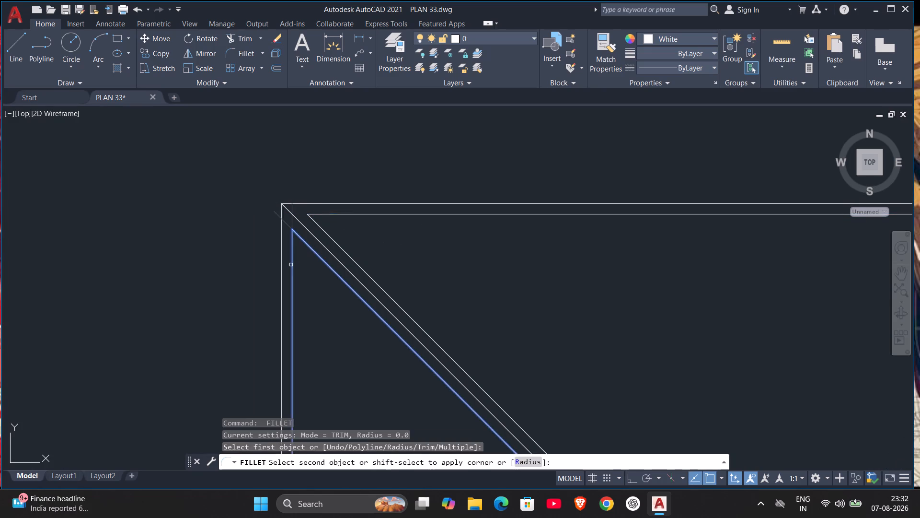
Fillet the north face's short horizontal ridge offset to the northwest hip offset and to the sloping ridge offset at radius 0.
{"action": "scroll", "coordinate": [366, 324], "scroll_direction": "down", "scroll_amount": 2}
{"action": "middle_click_drag", "start_coordinate": [366, 324], "coordinate": [345, 152]}
{"action": "scroll", "coordinate": [438, 209], "scroll_direction": "up", "scroll_amount": 2}
{"action": "key", "text": "space"}
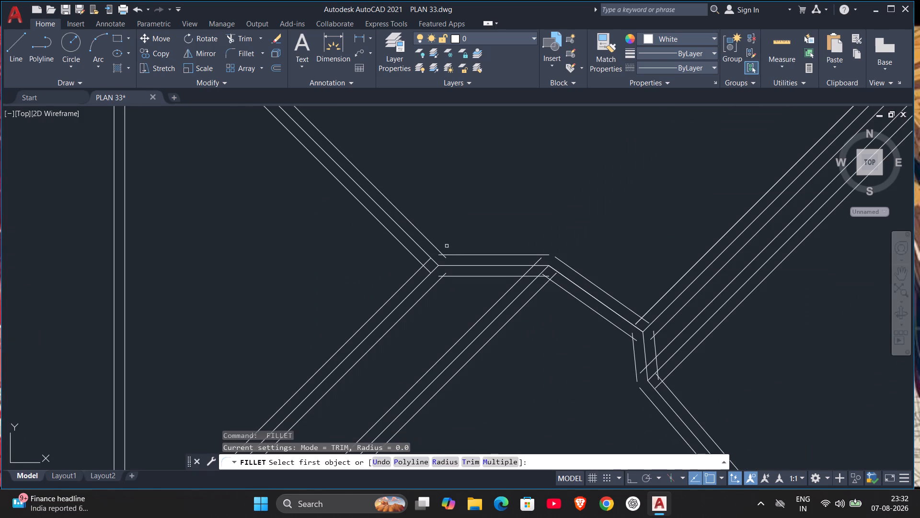
{"action": "left_click", "coordinate": [451, 257]}
{"action": "left_click", "coordinate": [449, 252]}
{"action": "left_click", "coordinate": [449, 256]}
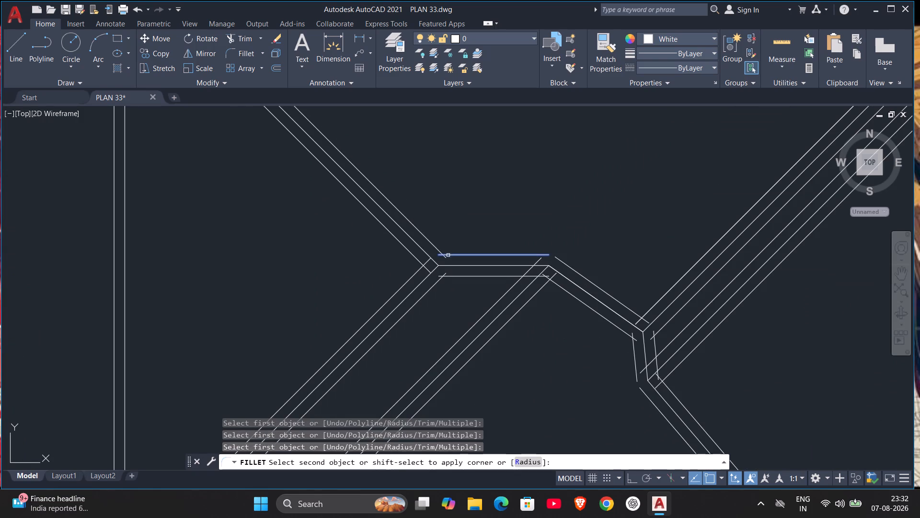
{"action": "left_click", "coordinate": [436, 245]}
{"action": "key", "text": "space"}
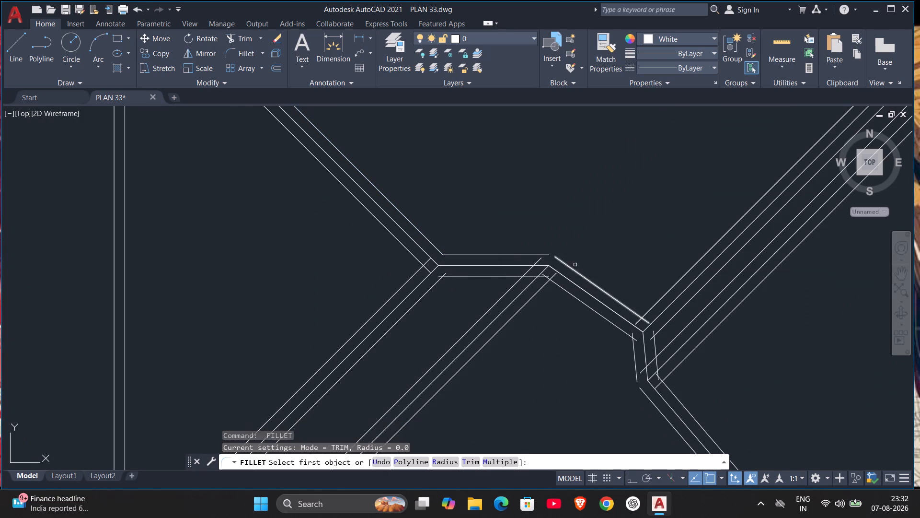
{"action": "left_click", "coordinate": [568, 267]}
{"action": "left_click", "coordinate": [537, 256]}
Fillet the short horizontal ridge offset to both diagonal offsets in the wing's narrow south strip at radius 0.
{"action": "key", "text": "space"}
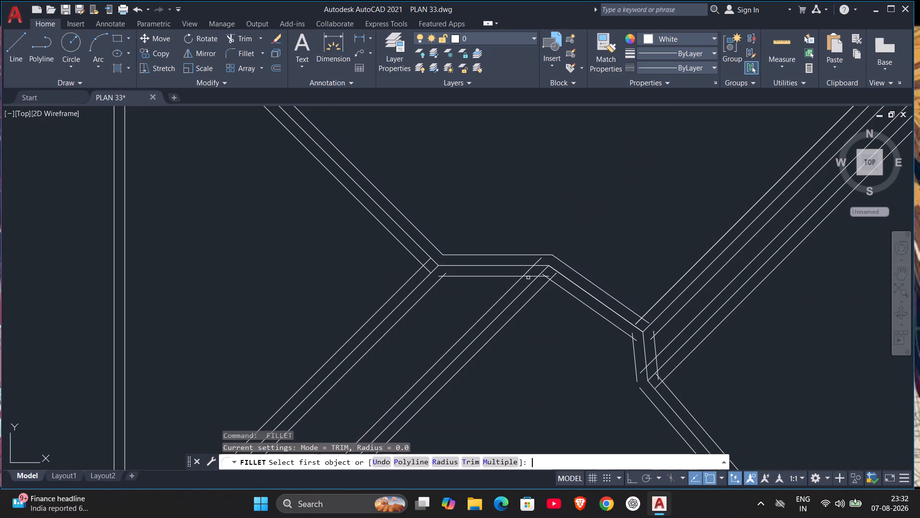
{"action": "left_click", "coordinate": [513, 277]}
{"action": "left_click", "coordinate": [517, 283]}
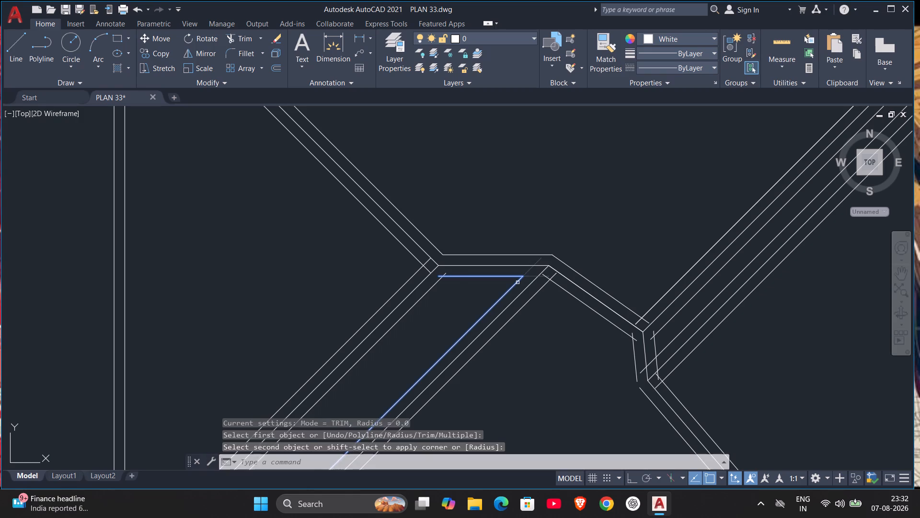
{"action": "key", "text": "space"}
{"action": "left_click", "coordinate": [434, 285]}
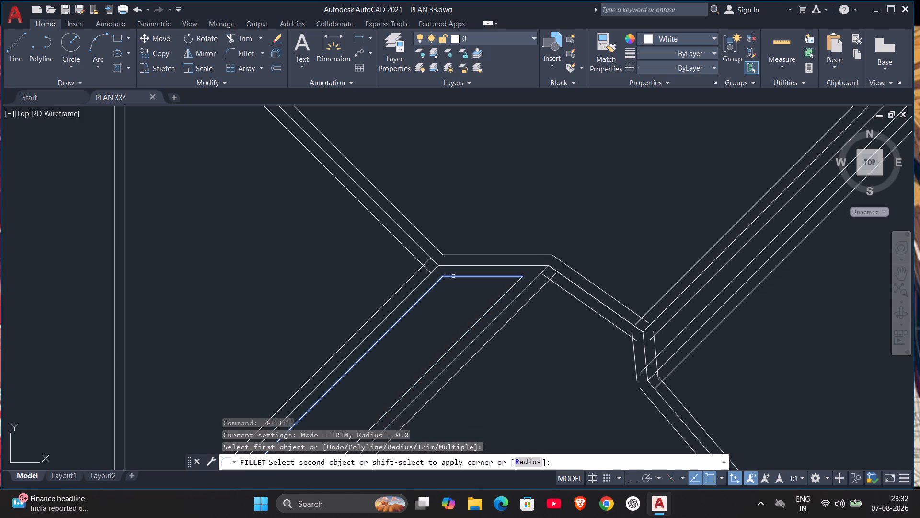
{"action": "left_click", "coordinate": [453, 276]}
Join the two hip offset lines at the apex of the triangular west roof face with a zero-radius fillet.
{"action": "key", "text": "space"}
{"action": "left_click", "coordinate": [415, 273]}
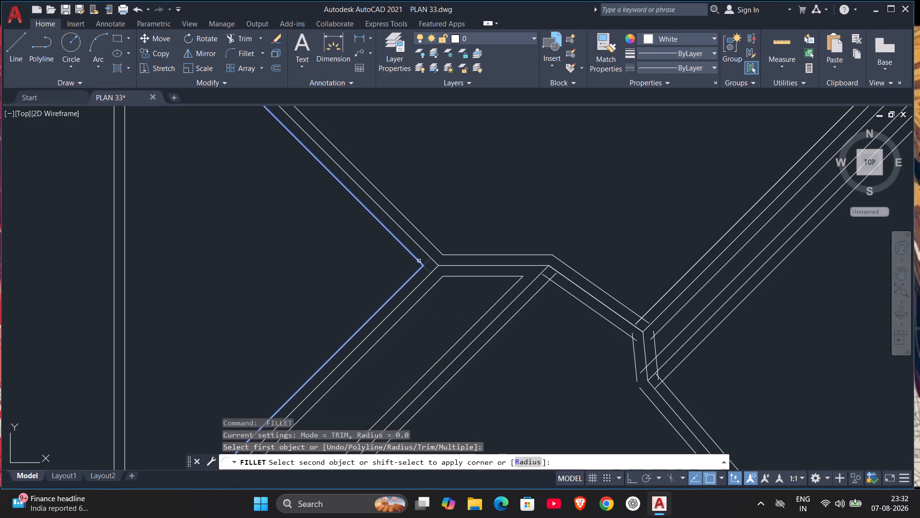
{"action": "left_click", "coordinate": [419, 261]}
Join the valley diagonal and short sloping ridge offsets in the southwest face with a zero-radius fillet.
{"action": "key", "text": "space"}
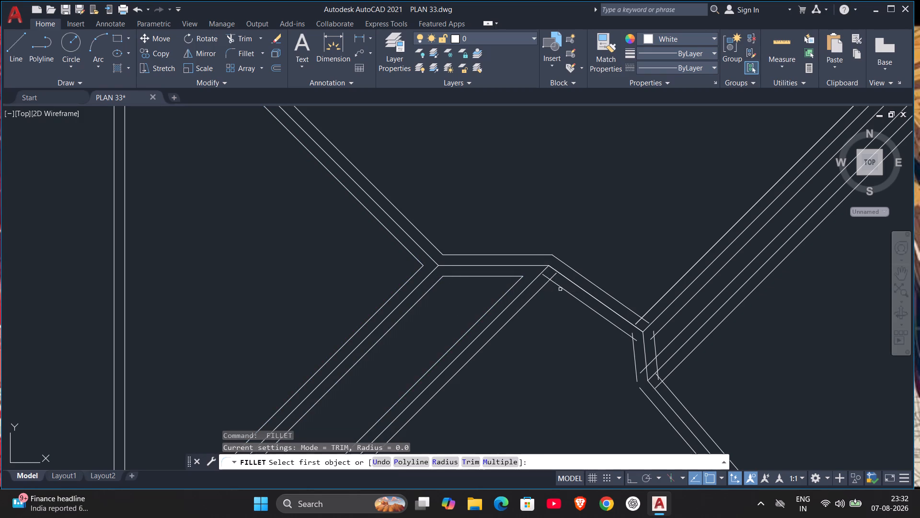
{"action": "left_click", "coordinate": [561, 287]}
{"action": "left_click", "coordinate": [538, 294]}
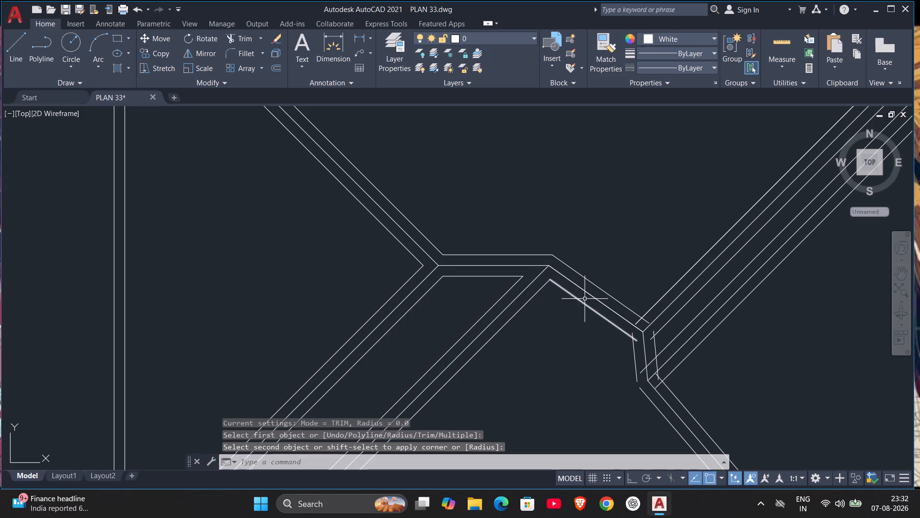
Fillet the north face's sloping ridge offset to the short horizontal ridge offset and to the northeast hip offset at radius 0.
{"action": "key", "text": "space"}
{"action": "left_click", "coordinate": [587, 279]}
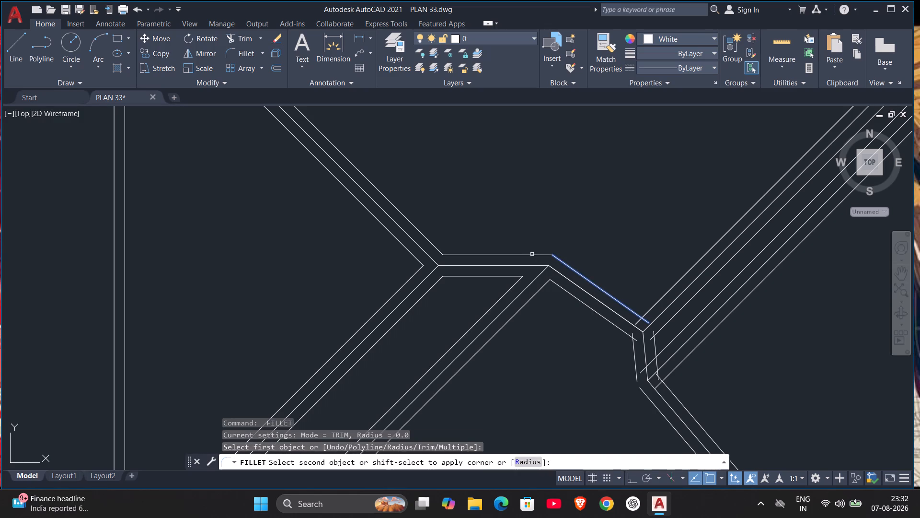
{"action": "left_click", "coordinate": [533, 256]}
{"action": "key", "text": "space"}
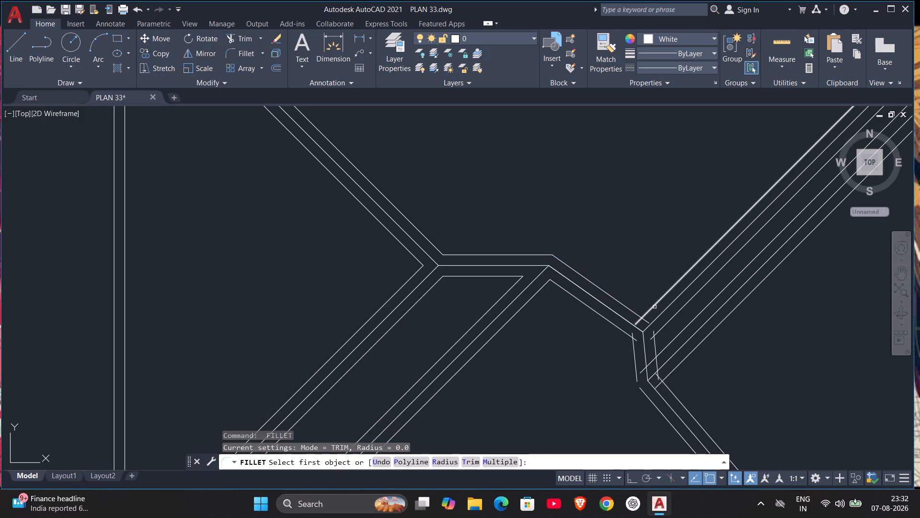
{"action": "left_click", "coordinate": [654, 306]}
{"action": "left_click", "coordinate": [637, 314]}
{"action": "scroll", "coordinate": [674, 290], "scroll_direction": "down", "scroll_amount": 1}
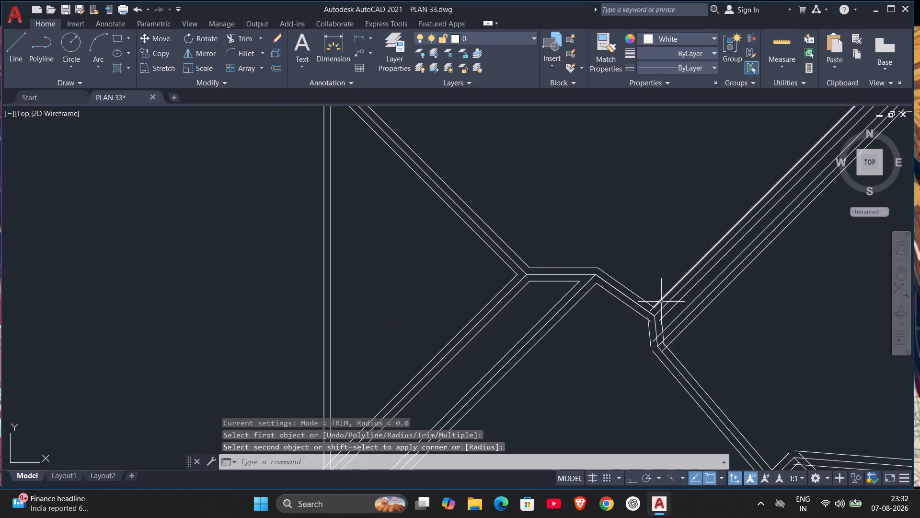
{"action": "scroll", "coordinate": [661, 302], "scroll_direction": "up", "scroll_amount": 3}
{"action": "key", "text": "space"}
{"action": "left_click", "coordinate": [650, 309]}
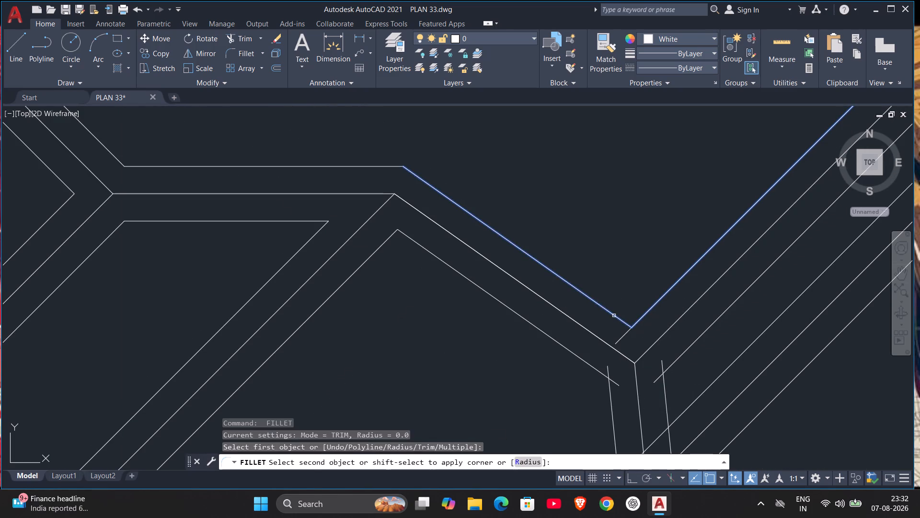
{"action": "left_click", "coordinate": [614, 316]}
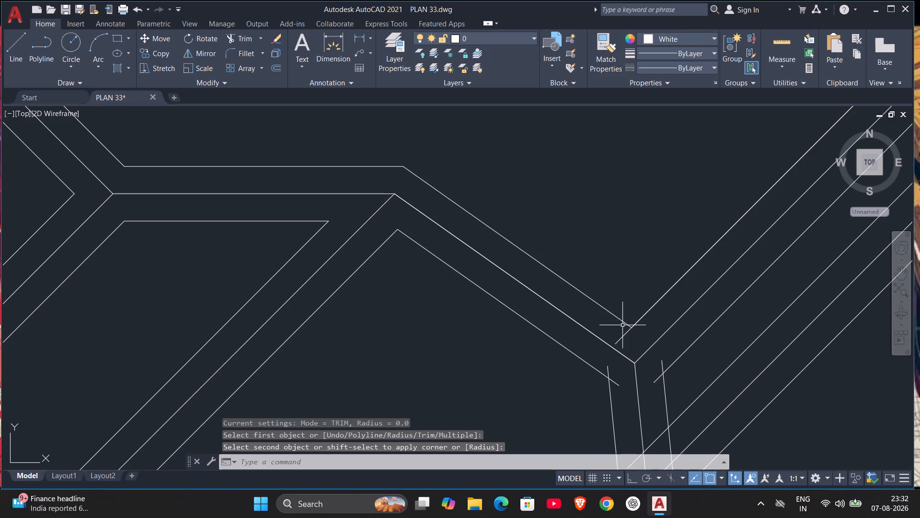
{"action": "key", "text": "space"}
{"action": "left_click", "coordinate": [621, 320]}
{"action": "left_click", "coordinate": [638, 319]}
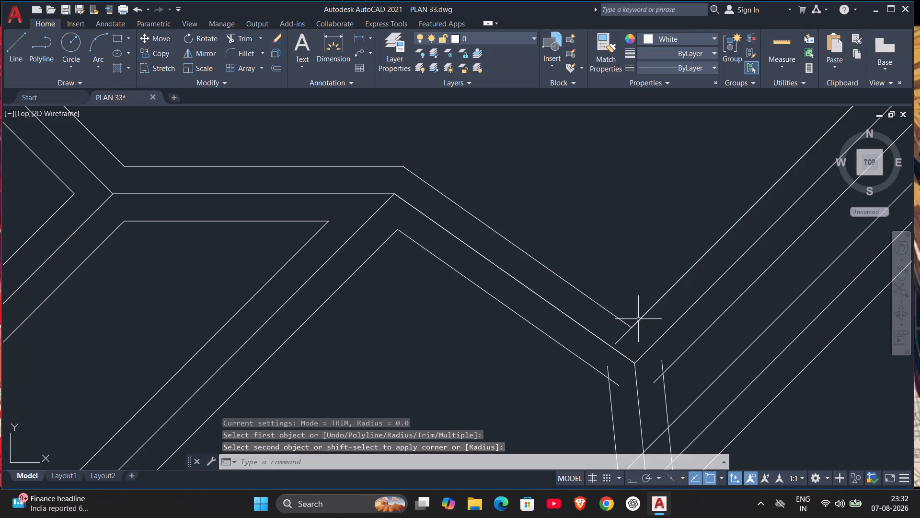
Fillet the southwest face's steep ridge connector offset to the short sloping ridge and long slanted ridge offsets at radius 0.
{"action": "scroll", "coordinate": [637, 337], "scroll_direction": "down", "scroll_amount": 1}
{"action": "middle_click_drag", "start_coordinate": [636, 337], "coordinate": [607, 281]}
{"action": "key", "text": "space"}
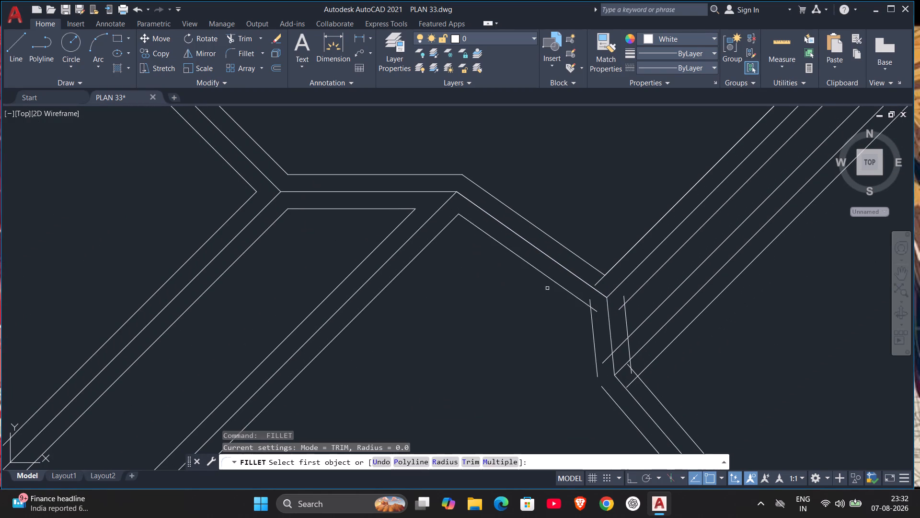
{"action": "left_click", "coordinate": [568, 292]}
{"action": "left_click", "coordinate": [592, 340]}
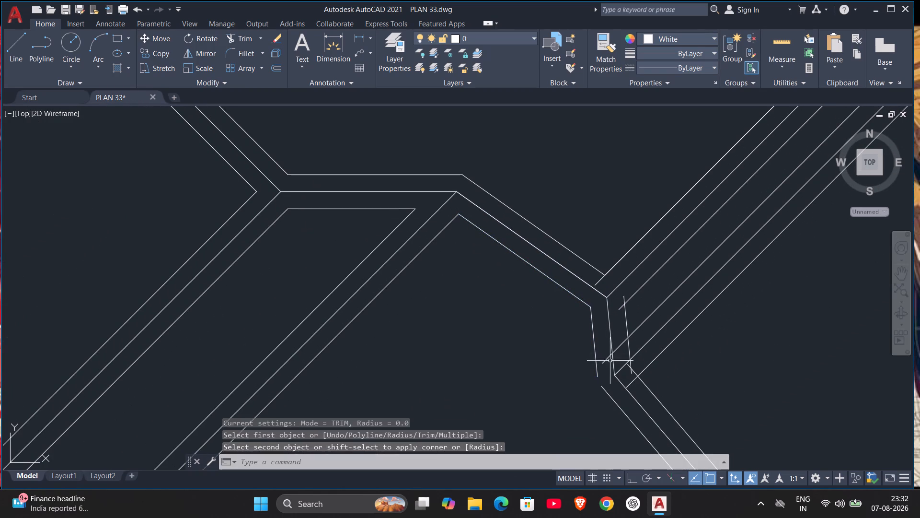
{"action": "key", "text": "space"}
{"action": "left_click", "coordinate": [598, 372]}
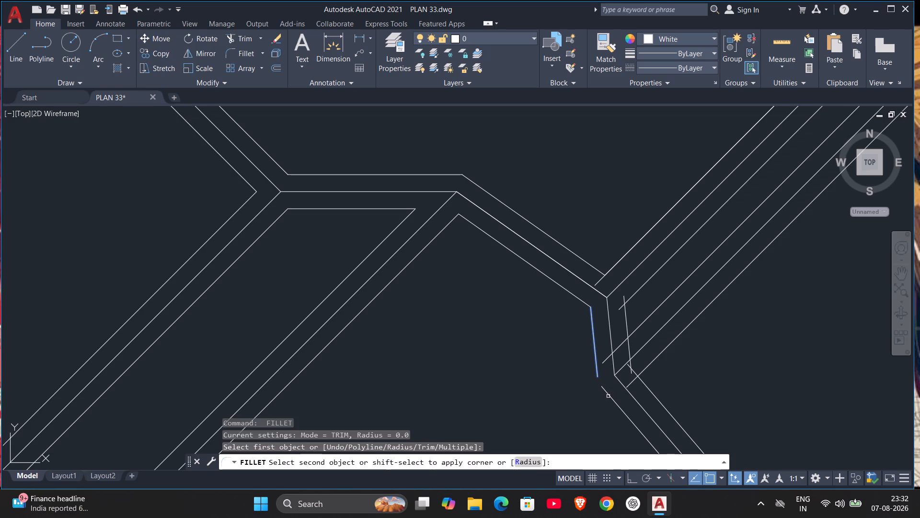
{"action": "left_click", "coordinate": [609, 396]}
Fillet the steep ridge connector's offset to both diagonal offsets in the narrow strip beside the northeast hip at radius 0.
{"action": "key", "text": "space"}
{"action": "left_click", "coordinate": [635, 293]}
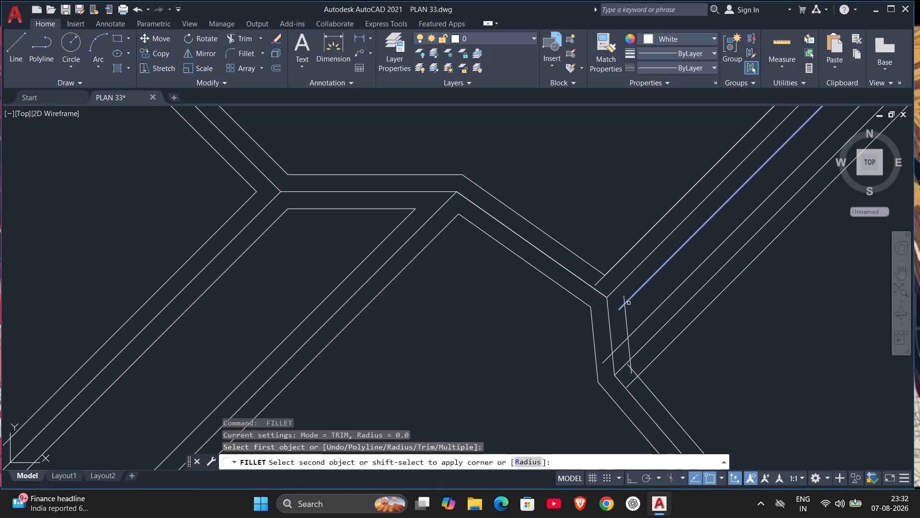
{"action": "left_click", "coordinate": [626, 317]}
{"action": "key", "text": "space"}
{"action": "left_click", "coordinate": [638, 328]}
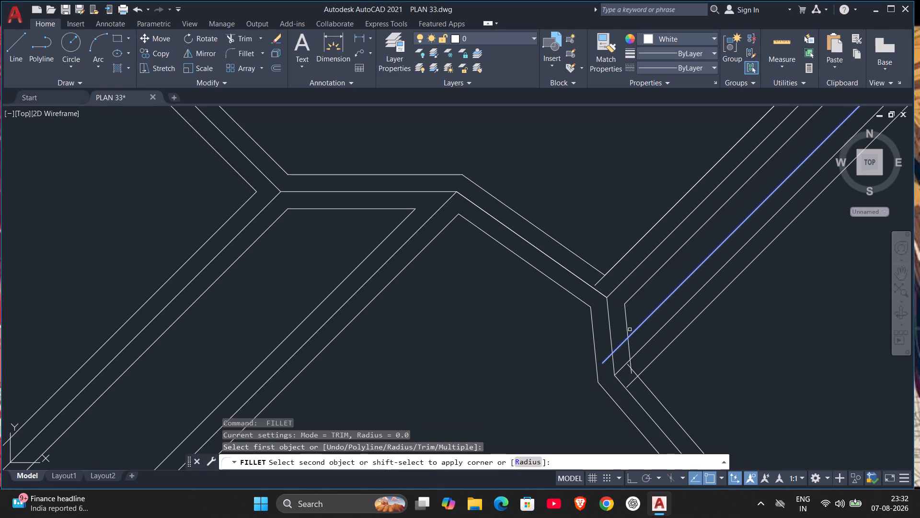
{"action": "left_click", "coordinate": [628, 326]}
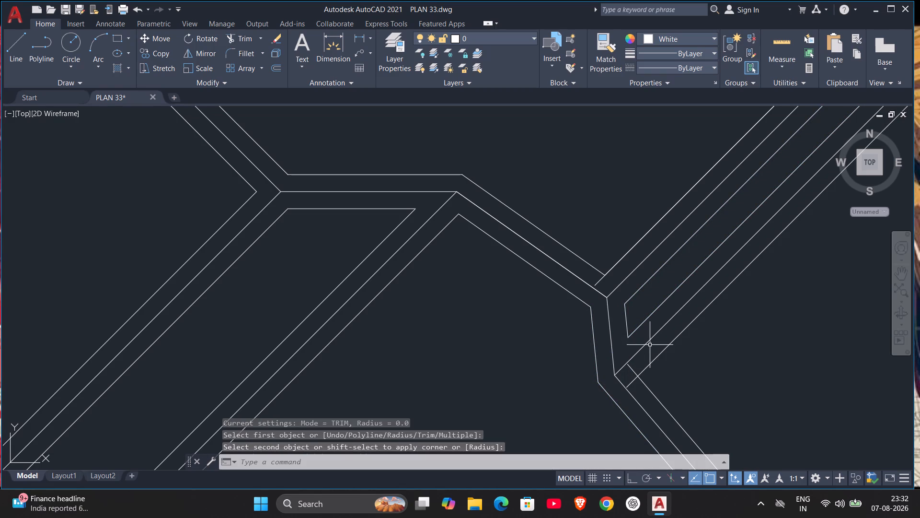
Join the long slanted ridge offset and the valley diagonal offset in the large northeast face with a zero-radius fillet.
{"action": "key", "text": "space"}
{"action": "left_click", "coordinate": [659, 357]}
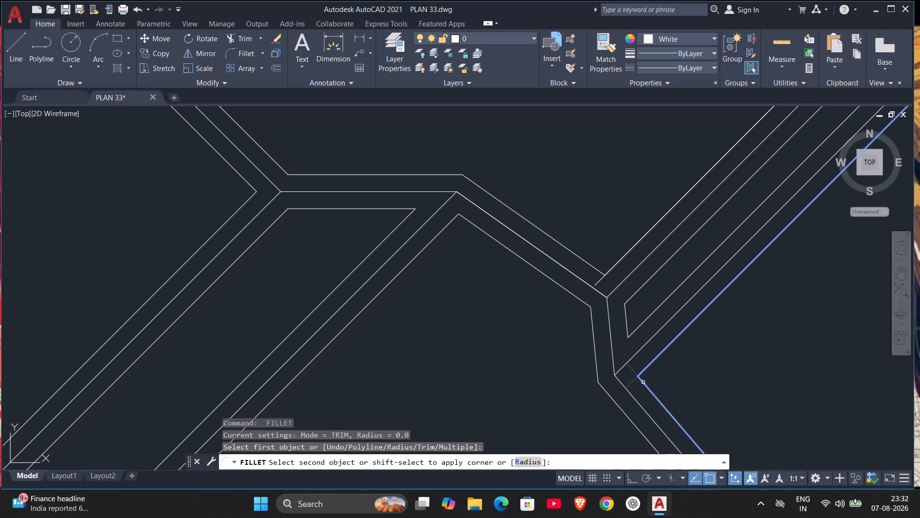
{"action": "left_click", "coordinate": [643, 382]}
Fillet the north eave offset to the northeast hip offset in the north face at radius 0.
{"action": "middle_click_drag", "start_coordinate": [718, 319], "coordinate": [492, 517]}
{"action": "scroll", "coordinate": [492, 517], "scroll_direction": "down", "scroll_amount": 3}
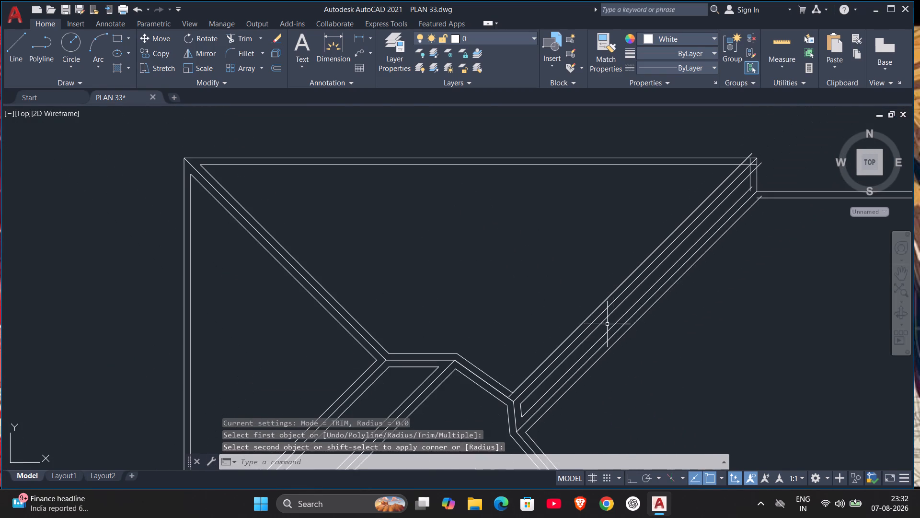
{"action": "middle_click_drag", "start_coordinate": [695, 239], "coordinate": [603, 358]}
{"action": "key", "text": "space"}
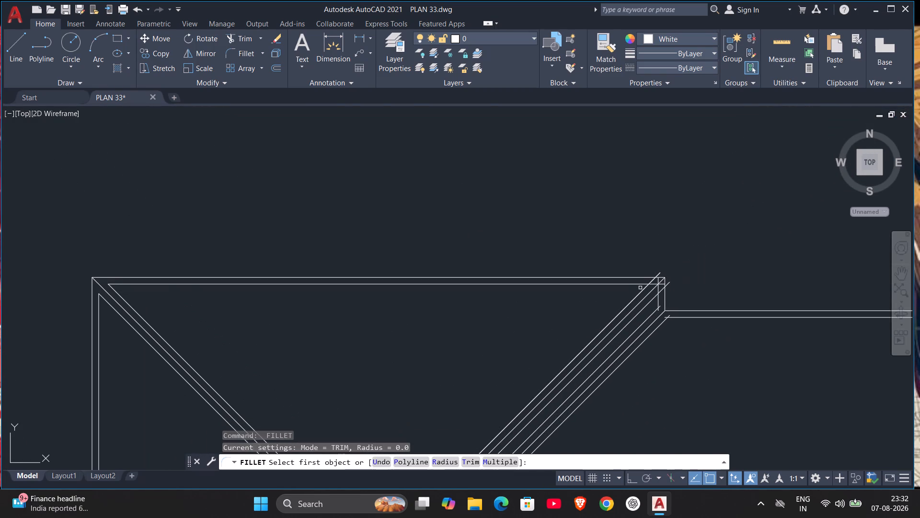
{"action": "left_click", "coordinate": [640, 284]}
{"action": "left_click", "coordinate": [644, 294]}
{"action": "left_click", "coordinate": [641, 292]}
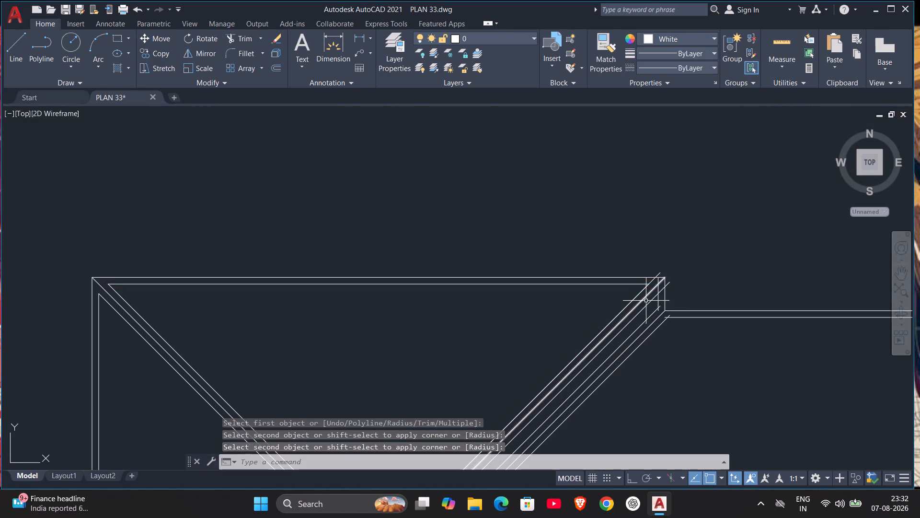
{"action": "key", "text": "space"}
{"action": "scroll", "coordinate": [631, 291], "scroll_direction": "up", "scroll_amount": 2}
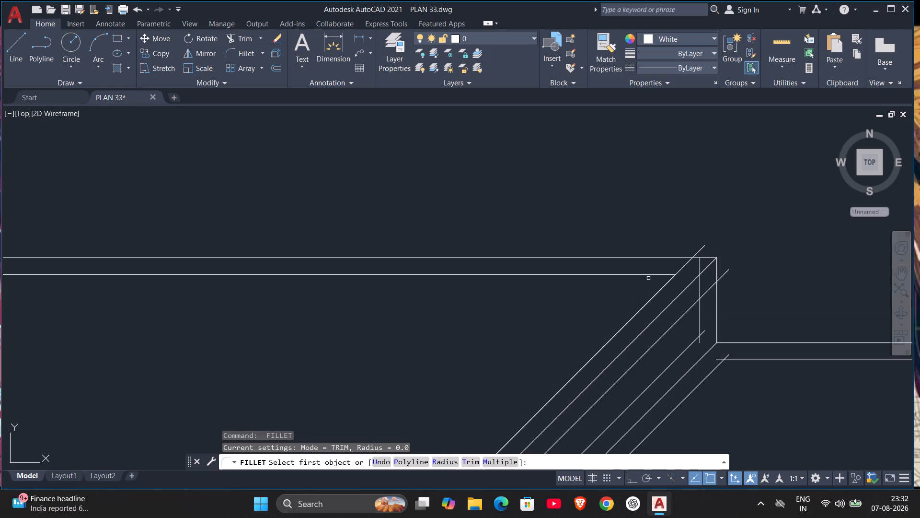
{"action": "left_click", "coordinate": [649, 275]}
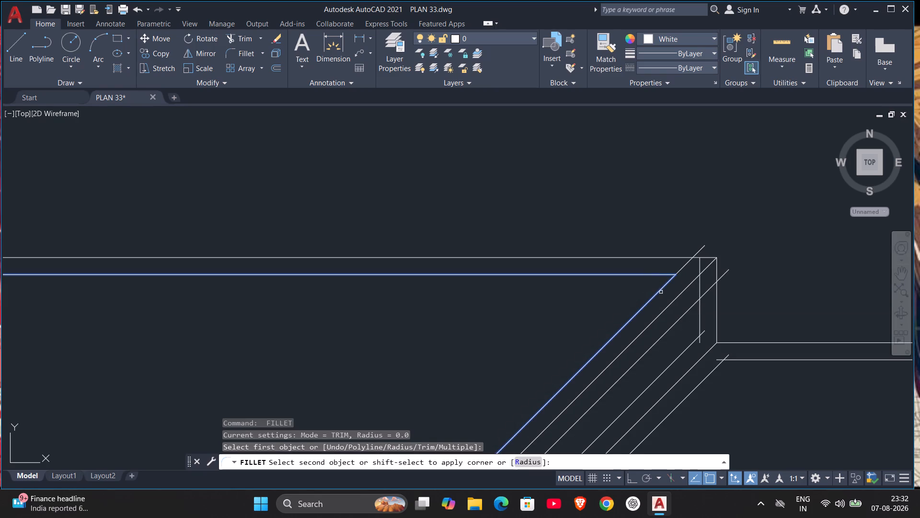
{"action": "left_click", "coordinate": [661, 292]}
Fillet the short vertical eave offset to both diagonal offsets in the narrow strip beside the northeast hip at radius 0.
{"action": "key", "text": "space"}
{"action": "left_click", "coordinate": [692, 307]}
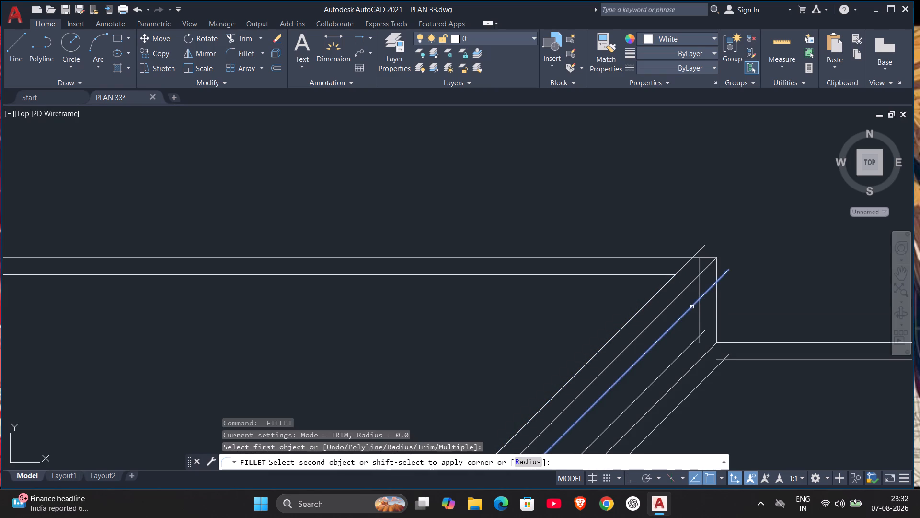
{"action": "left_click", "coordinate": [699, 308]}
{"action": "key", "text": "space"}
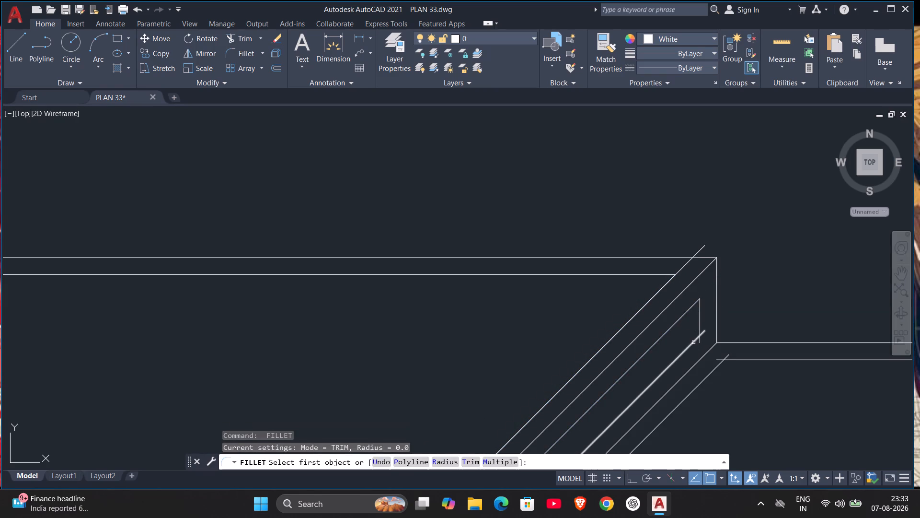
{"action": "left_click", "coordinate": [693, 342]}
{"action": "left_click", "coordinate": [700, 328]}
Join the valley diagonal offset to the long horizontal eave offset in the large northeast face with a zero-radius fillet.
{"action": "scroll", "coordinate": [713, 358], "scroll_direction": "down", "scroll_amount": 1}
{"action": "middle_click_drag", "start_coordinate": [715, 364], "coordinate": [673, 287]}
{"action": "key", "text": "space"}
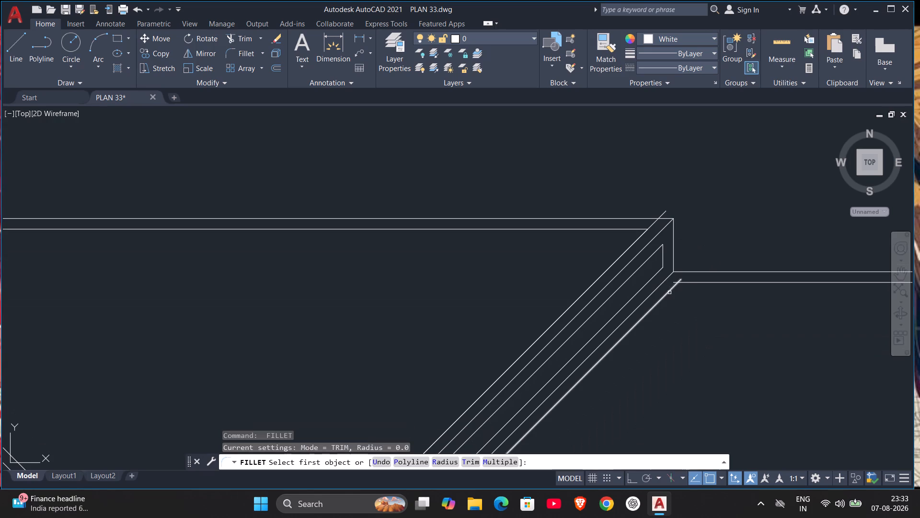
{"action": "left_click", "coordinate": [668, 293]}
{"action": "left_click", "coordinate": [695, 282]}
Fillet the west eave offset to the southwest hip offset in the west face at radius 0.
{"action": "scroll", "coordinate": [685, 310], "scroll_direction": "down", "scroll_amount": 2}
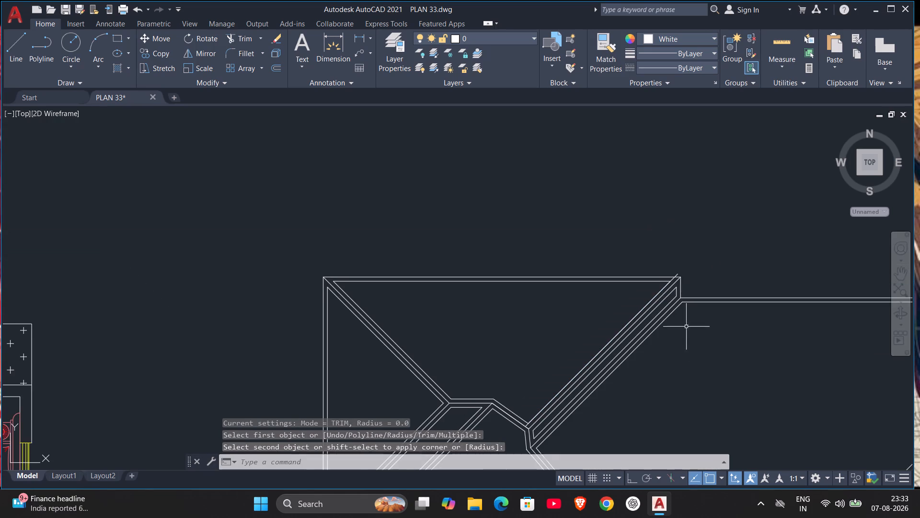
{"action": "middle_click_drag", "start_coordinate": [691, 361], "coordinate": [687, 321]}
{"action": "scroll", "coordinate": [659, 260], "scroll_direction": "up", "scroll_amount": 1}
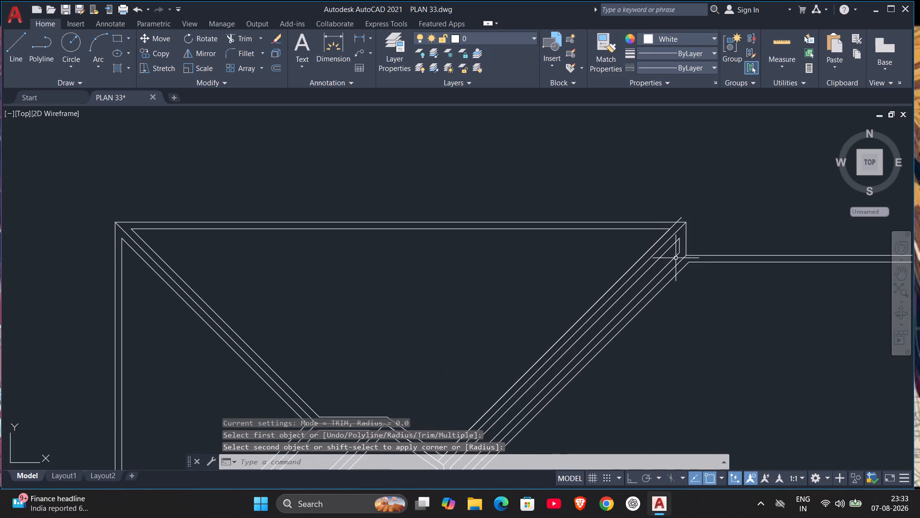
{"action": "middle_click_drag", "start_coordinate": [684, 266], "coordinate": [770, 250]}
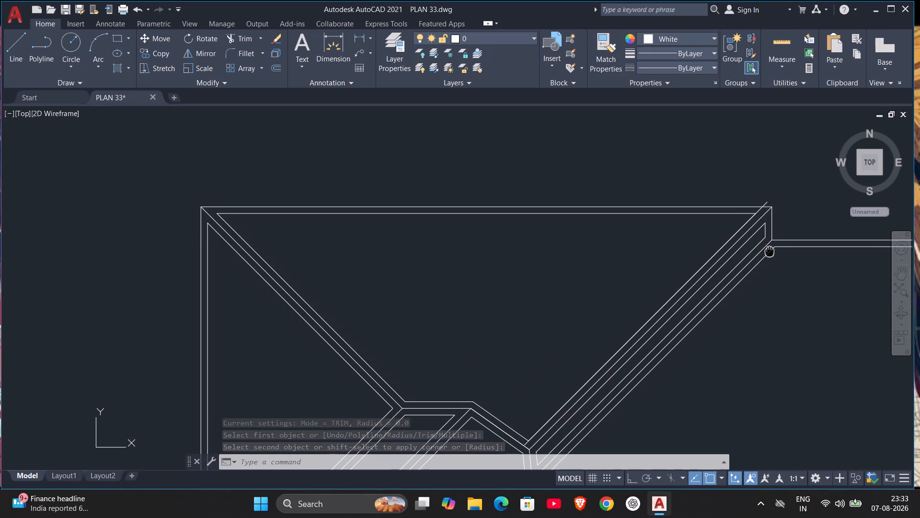
{"action": "middle_click_drag", "start_coordinate": [770, 250], "coordinate": [769, 252]}
{"action": "key", "text": "space"}
{"action": "middle_click_drag", "start_coordinate": [765, 246], "coordinate": [774, 176]}
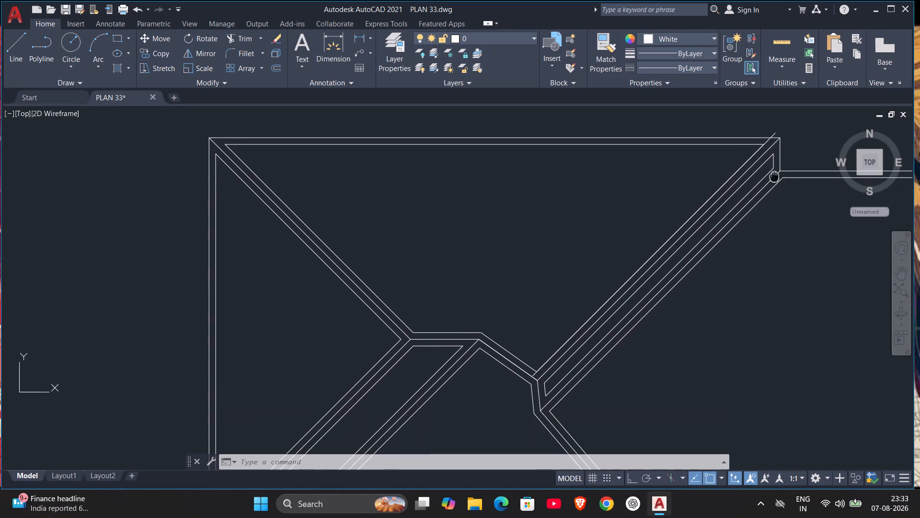
{"action": "middle_click_drag", "start_coordinate": [774, 176], "coordinate": [774, 174]}
{"action": "middle_click_drag", "start_coordinate": [646, 375], "coordinate": [567, 247]}
{"action": "scroll", "coordinate": [593, 295], "scroll_direction": "up", "scroll_amount": 1}
{"action": "scroll", "coordinate": [236, 328], "scroll_direction": "down", "scroll_amount": 3}
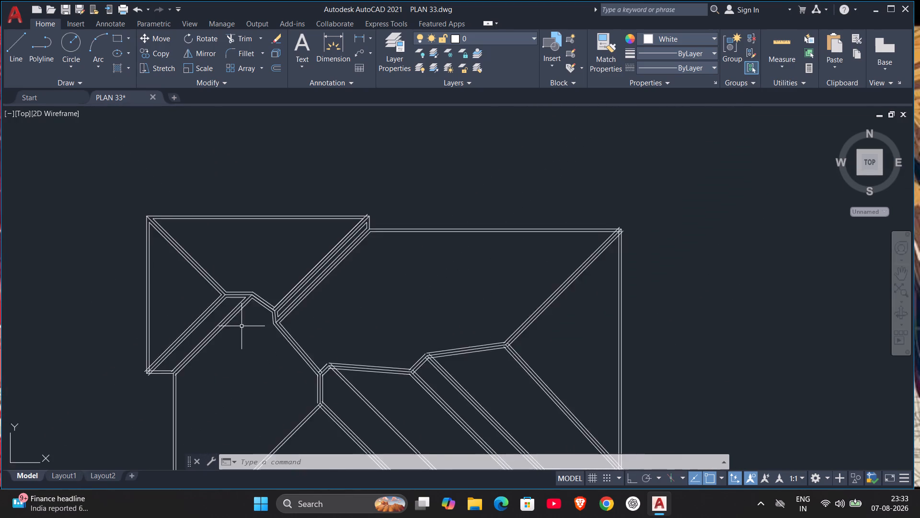
{"action": "middle_click_drag", "start_coordinate": [249, 324], "coordinate": [479, 264]}
{"action": "scroll", "coordinate": [421, 287], "scroll_direction": "up", "scroll_amount": 3}
{"action": "key", "text": "space"}
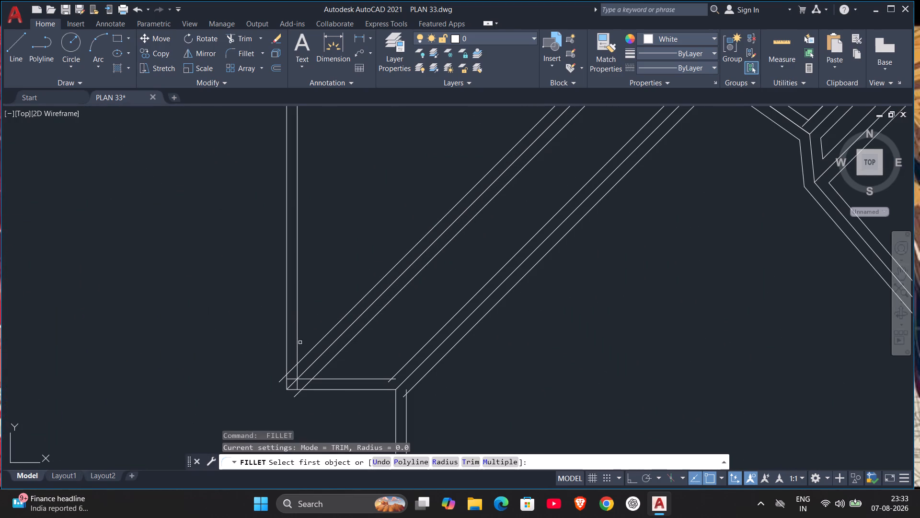
{"action": "left_click", "coordinate": [298, 341]}
{"action": "left_click", "coordinate": [321, 341]}
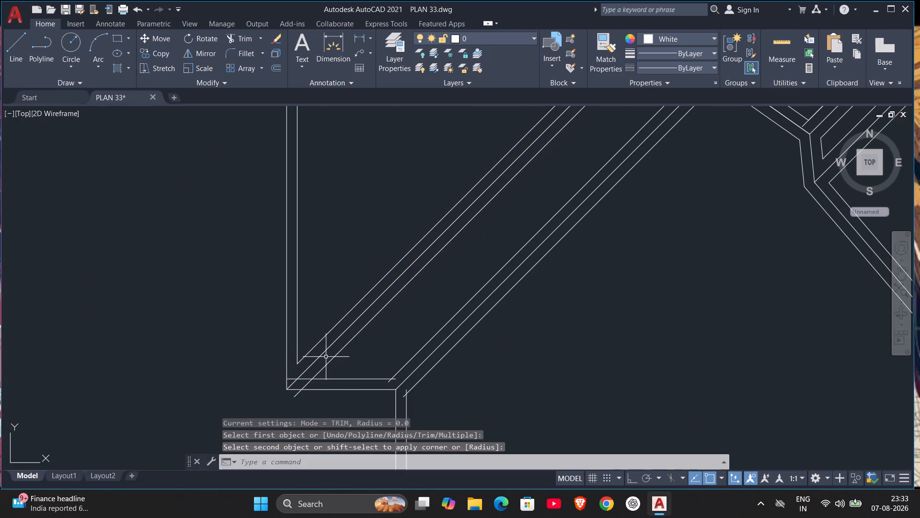
Fillet the short horizontal eave offset to both diagonal offsets in the narrow strip beside the southwest hip at radius 0.
{"action": "key", "text": "space"}
{"action": "left_click", "coordinate": [329, 361]}
{"action": "left_click", "coordinate": [326, 378]}
{"action": "key", "text": "space"}
{"action": "left_click", "coordinate": [383, 380]}
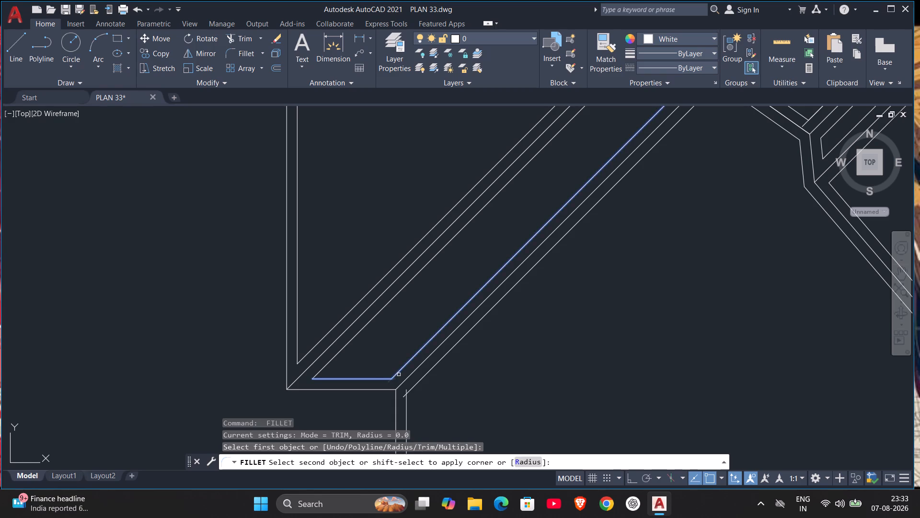
{"action": "left_click", "coordinate": [399, 375]}
Join the valley diagonal offset to the vertical eave offset in the southwest face with a zero-radius fillet.
{"action": "key", "text": "space"}
{"action": "left_click", "coordinate": [423, 379]}
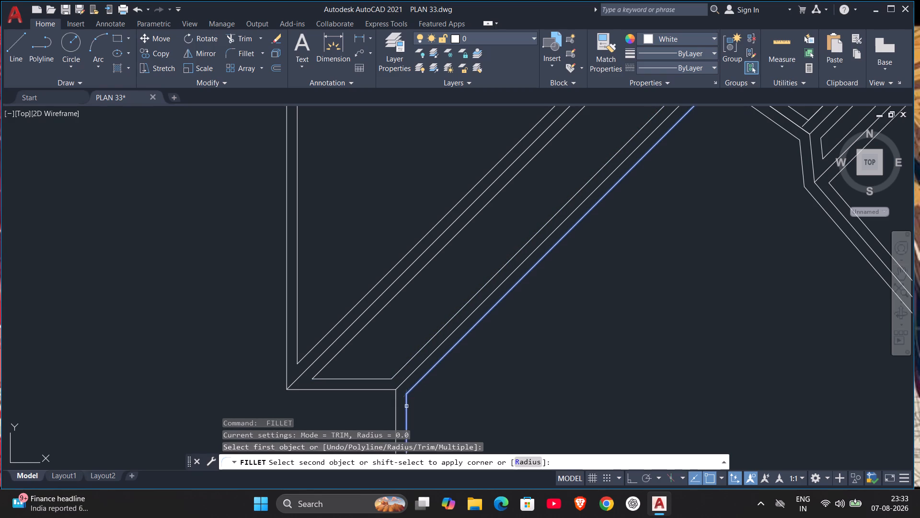
{"action": "left_click", "coordinate": [406, 406]}
Fillet the northeast face's short connector offset to the long slanted ridge and gently sloping ridge offsets at radius 0.
{"action": "scroll", "coordinate": [464, 389], "scroll_direction": "down", "scroll_amount": 2}
{"action": "middle_click_drag", "start_coordinate": [514, 393], "coordinate": [442, 300]}
{"action": "scroll", "coordinate": [547, 281], "scroll_direction": "up", "scroll_amount": 1}
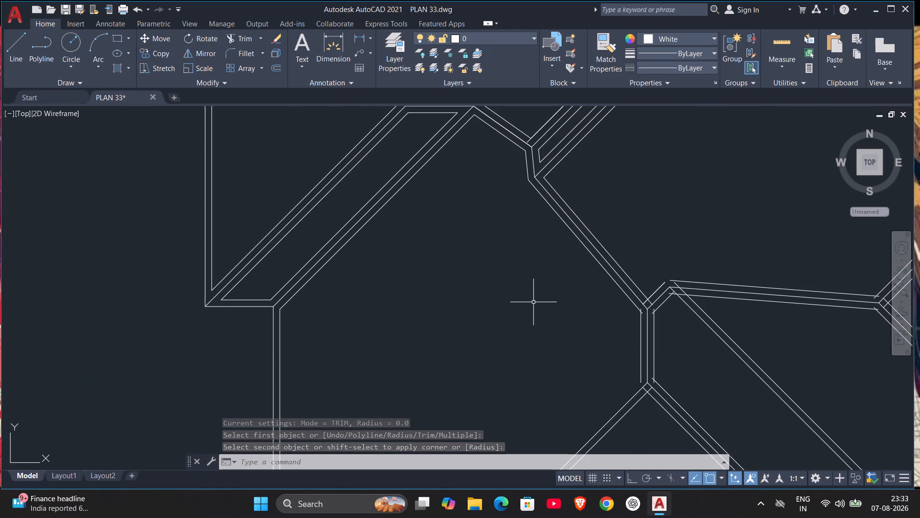
{"action": "key", "text": "space"}
{"action": "scroll", "coordinate": [627, 307], "scroll_direction": "up", "scroll_amount": 2}
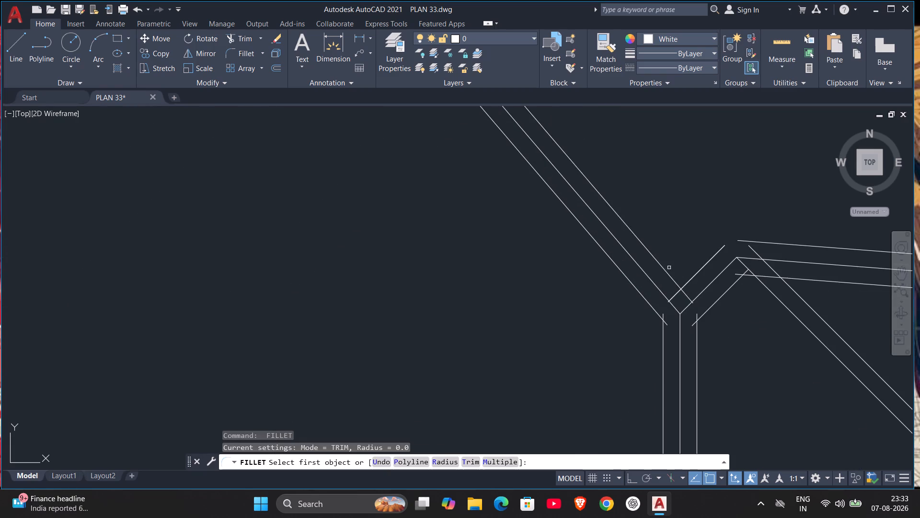
{"action": "scroll", "coordinate": [666, 272], "scroll_direction": "down", "scroll_amount": 1}
{"action": "middle_click_drag", "start_coordinate": [668, 282], "coordinate": [641, 326]}
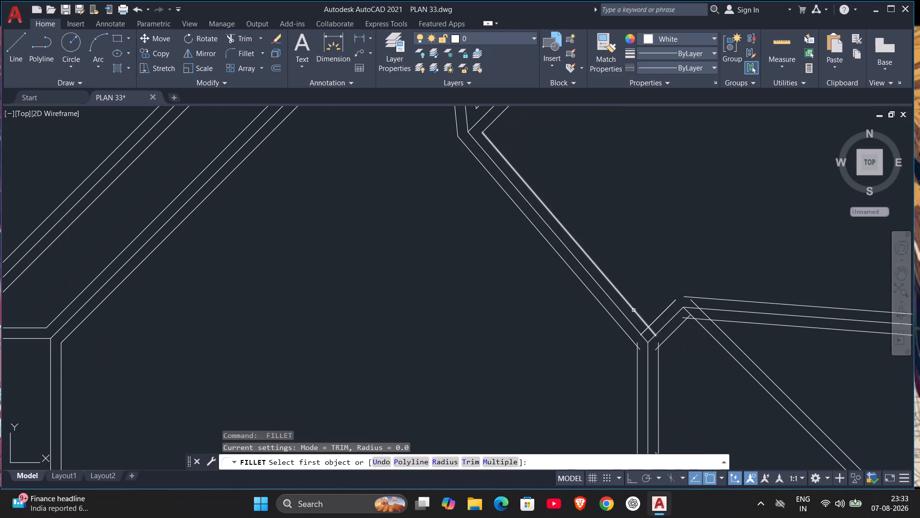
{"action": "left_click", "coordinate": [633, 310]}
{"action": "left_click", "coordinate": [661, 316]}
{"action": "key", "text": "space"}
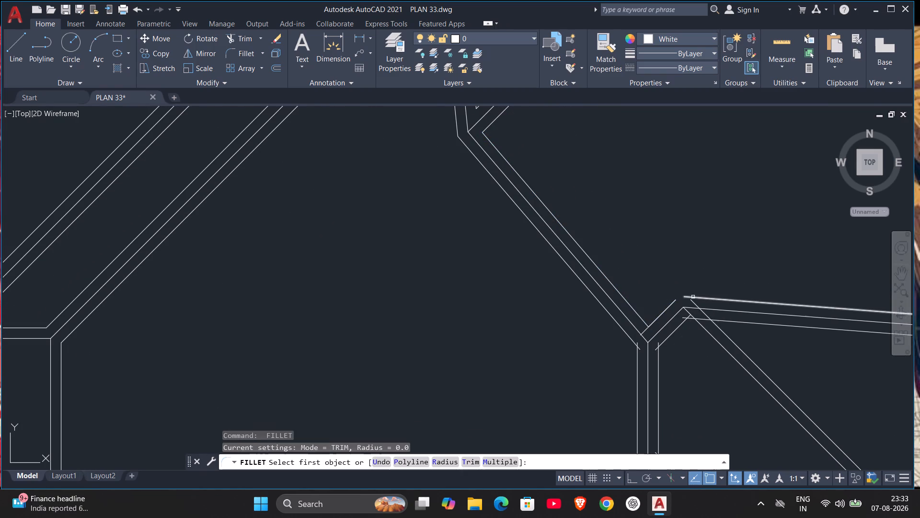
{"action": "left_click", "coordinate": [693, 298]}
{"action": "left_click", "coordinate": [667, 305]}
{"action": "left_click", "coordinate": [668, 306]}
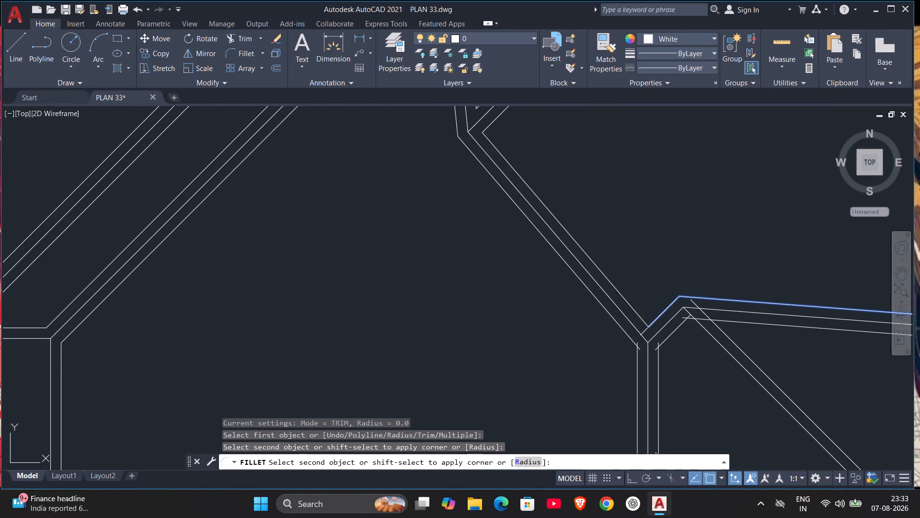
Join the long slanted ridge offset to the short vertical ridge offset in the southwest face with a zero-radius fillet.
{"action": "key", "text": "space"}
{"action": "left_click", "coordinate": [631, 338]}
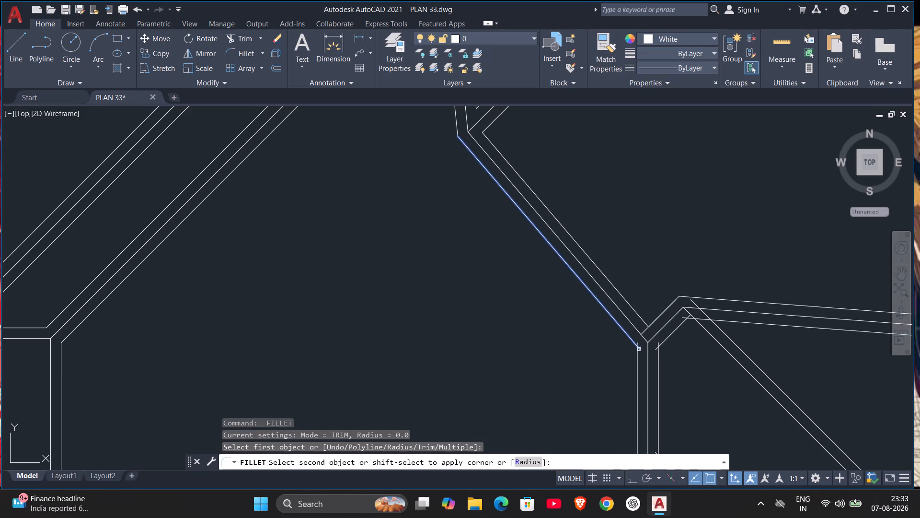
{"action": "left_click", "coordinate": [639, 356]}
Fillet the gently sloping ridge's lower offset to the adjacent valley diagonal offset at that ridge's west end at radius 0.
{"action": "key", "text": "space"}
{"action": "scroll", "coordinate": [647, 330], "scroll_direction": "up", "scroll_amount": 2}
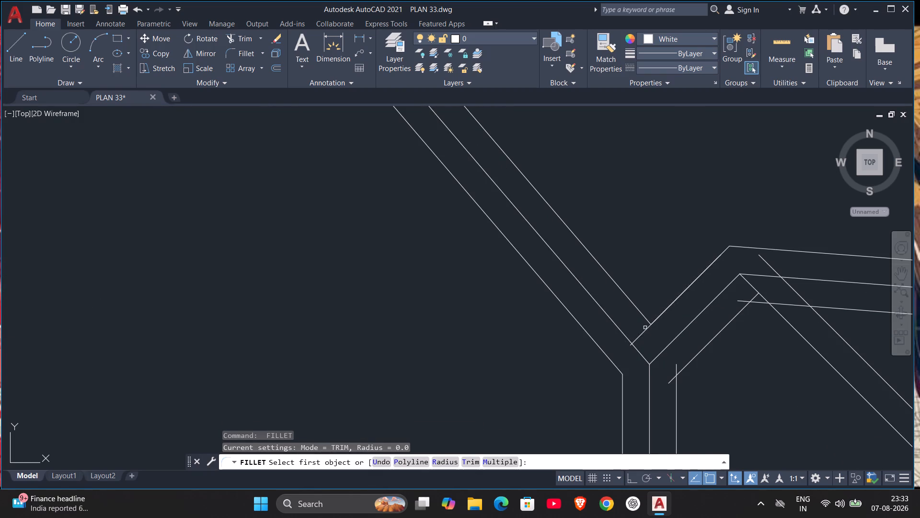
{"action": "scroll", "coordinate": [761, 295], "scroll_direction": "down", "scroll_amount": 1}
{"action": "middle_click_drag", "start_coordinate": [790, 329], "coordinate": [771, 330]}
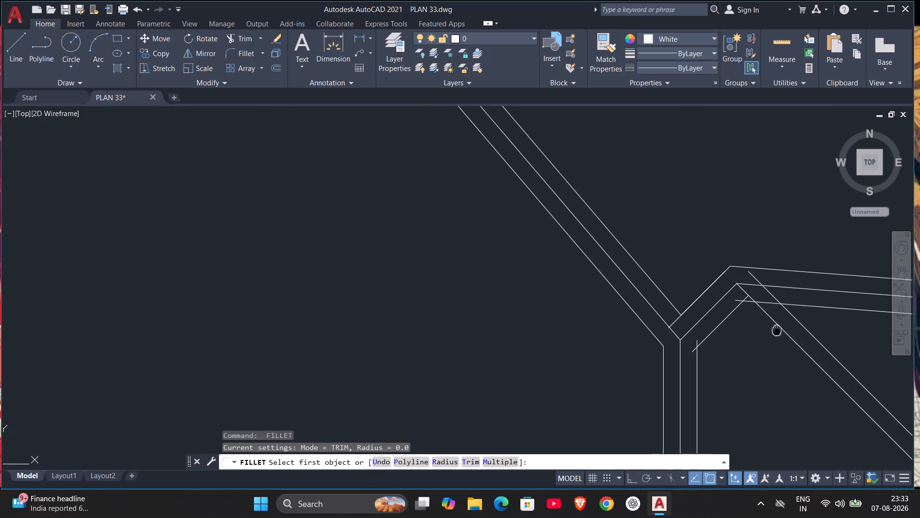
{"action": "middle_click_drag", "start_coordinate": [771, 330], "coordinate": [585, 315]}
{"action": "key", "text": "space"}
{"action": "key", "text": "space"}
{"action": "left_click", "coordinate": [598, 300]}
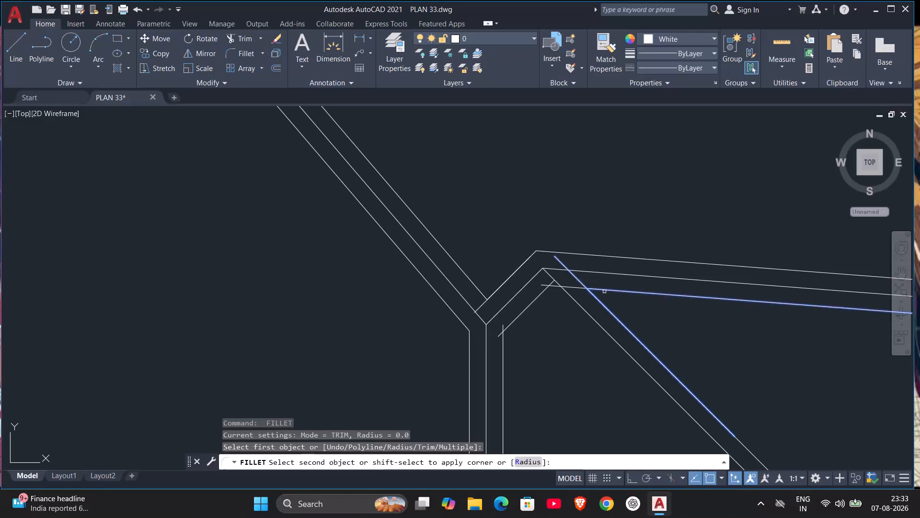
{"action": "left_click", "coordinate": [606, 291]}
Join the short vertical ridge's east offset to the lower offset of the short connector above it with a zero-radius fillet.
{"action": "key", "text": "space"}
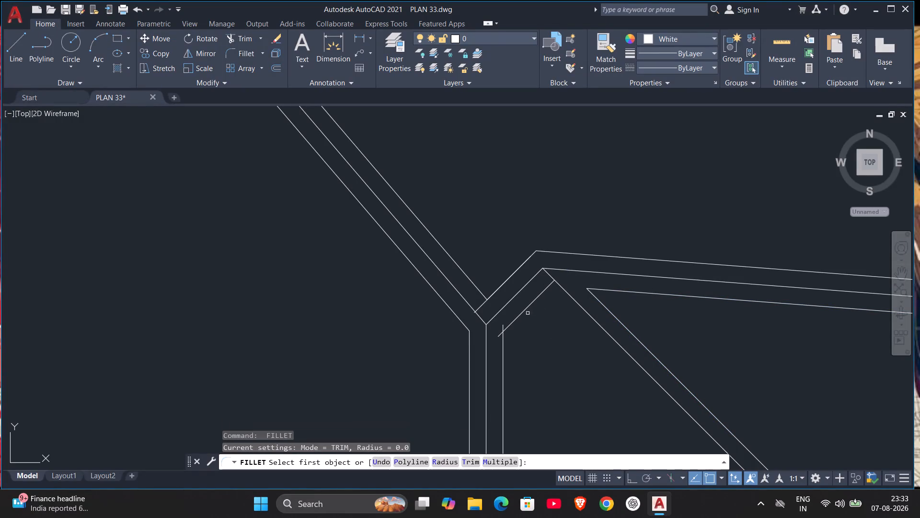
{"action": "left_click", "coordinate": [504, 345]}
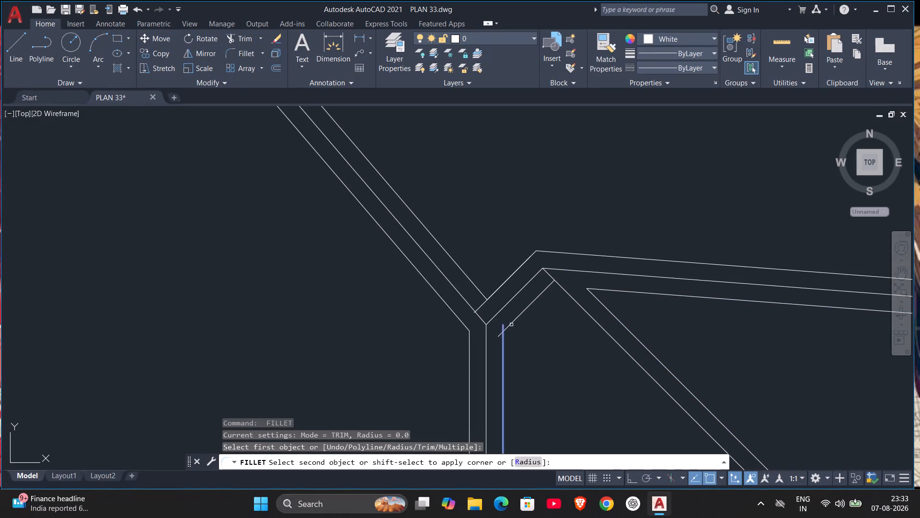
{"action": "left_click", "coordinate": [512, 321]}
Fillet the gently sloping ridge's upper offset to the second short connector's upper offset in the northeast face at radius 0.
{"action": "scroll", "coordinate": [552, 351], "scroll_direction": "down", "scroll_amount": 2}
{"action": "middle_click_drag", "start_coordinate": [553, 354], "coordinate": [471, 205]}
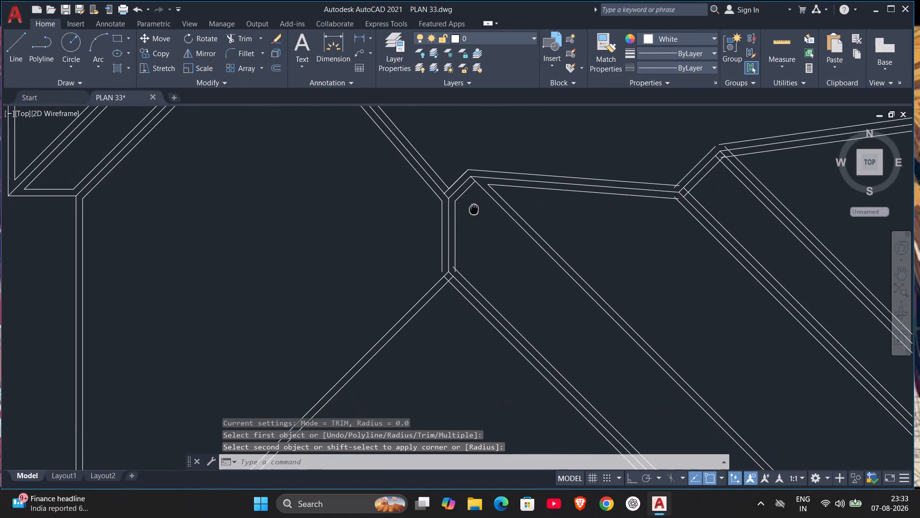
{"action": "middle_click_drag", "start_coordinate": [471, 205], "coordinate": [467, 193]}
{"action": "middle_click_drag", "start_coordinate": [505, 240], "coordinate": [461, 215]}
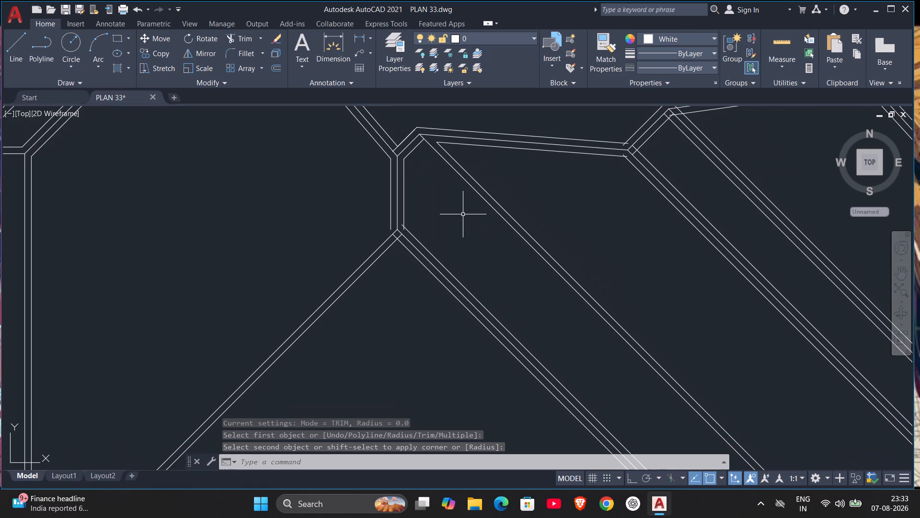
{"action": "middle_click_drag", "start_coordinate": [460, 213], "coordinate": [336, 319]}
{"action": "scroll", "coordinate": [447, 249], "scroll_direction": "up", "scroll_amount": 2}
{"action": "key", "text": "space"}
{"action": "left_click", "coordinate": [540, 245]}
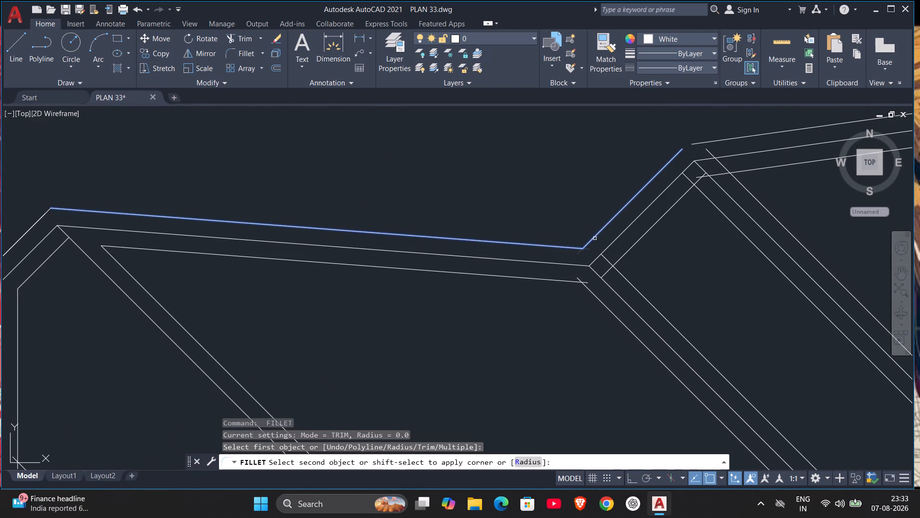
{"action": "left_click", "coordinate": [595, 234]}
Join the gently sloping ridge's lower offset to the diagonal offset at that ridge's east end with a zero-radius fillet.
{"action": "key", "text": "space"}
{"action": "left_click", "coordinate": [588, 288]}
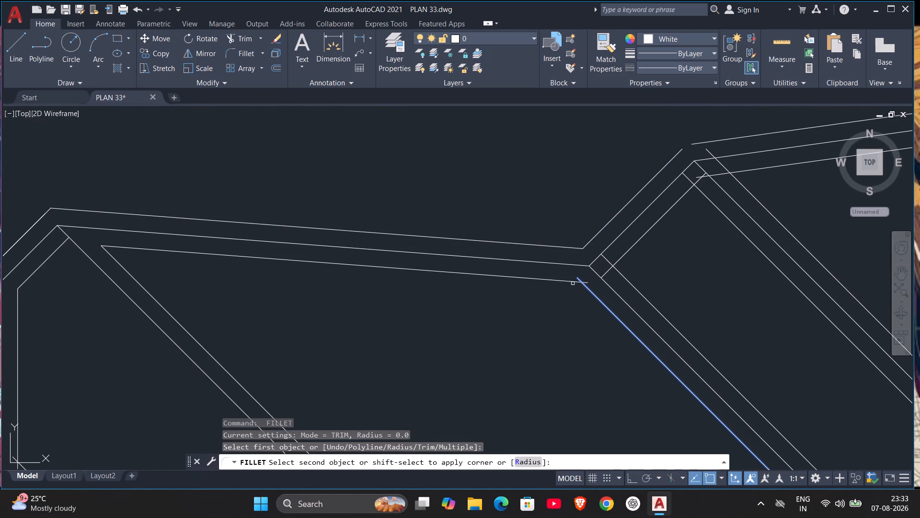
{"action": "left_click", "coordinate": [572, 283]}
Fillet the second short connector's lower offset to the adjoining diagonal offsets at both of its ends with radius 0.
{"action": "key", "text": "space"}
{"action": "left_click", "coordinate": [635, 246]}
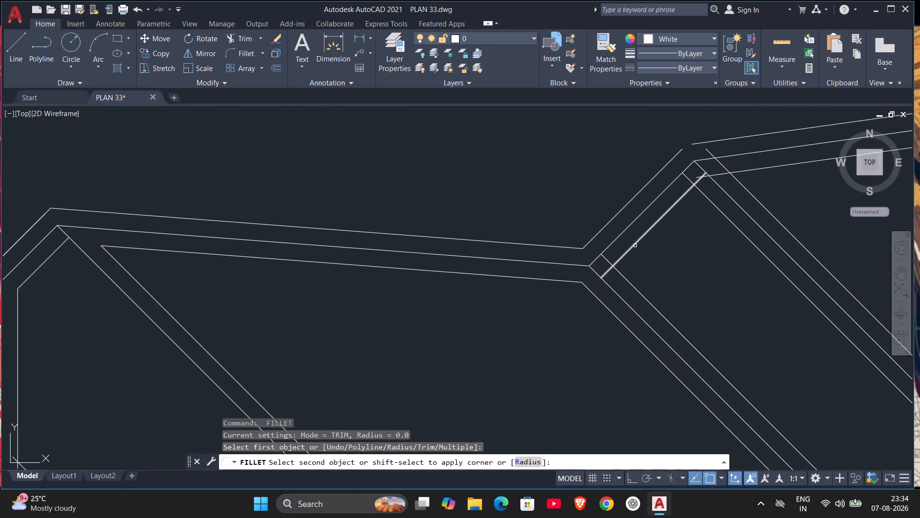
{"action": "left_click", "coordinate": [620, 275]}
{"action": "key", "text": "space"}
{"action": "left_click", "coordinate": [674, 203]}
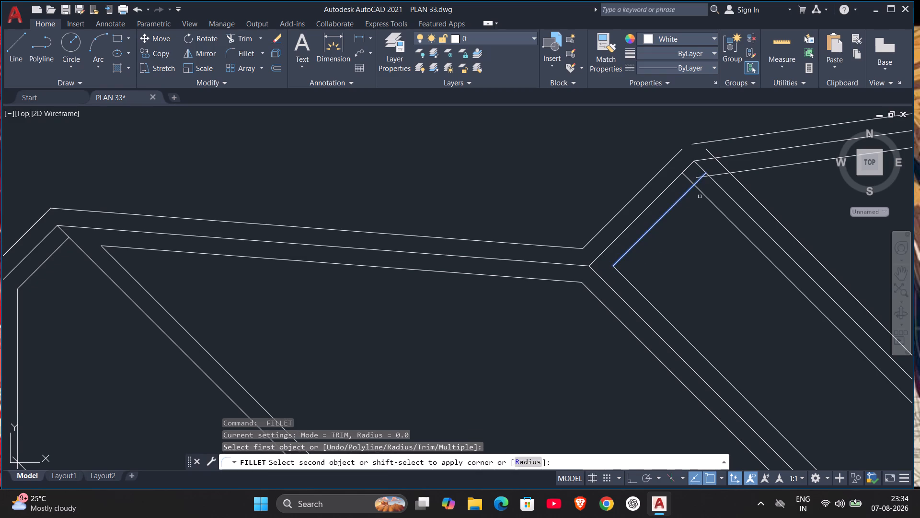
{"action": "left_click", "coordinate": [705, 195]}
Fillet the eastern sloping ridge's lower offset to the adjacent diagonal offset and its upper offset to the short connector's upper offset, radius 0.
{"action": "key", "text": "space"}
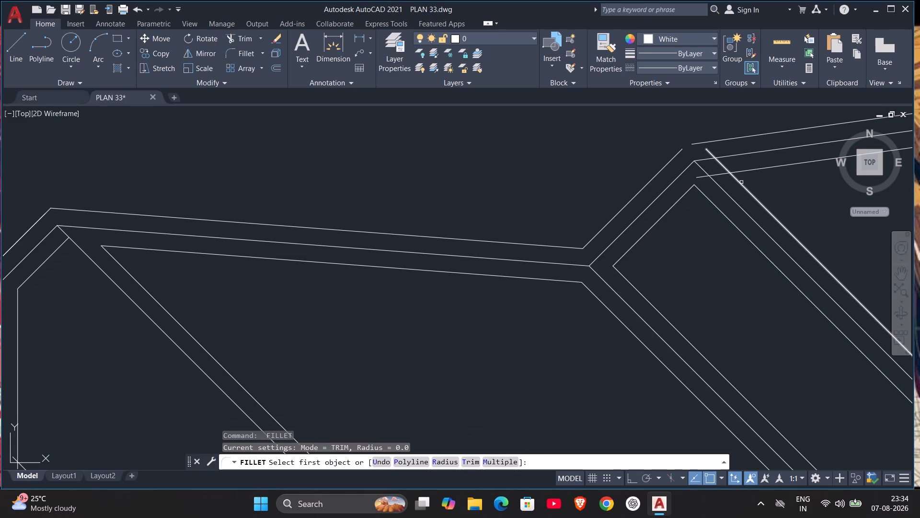
{"action": "left_click", "coordinate": [741, 185]}
{"action": "left_click", "coordinate": [743, 171]}
{"action": "key", "text": "space"}
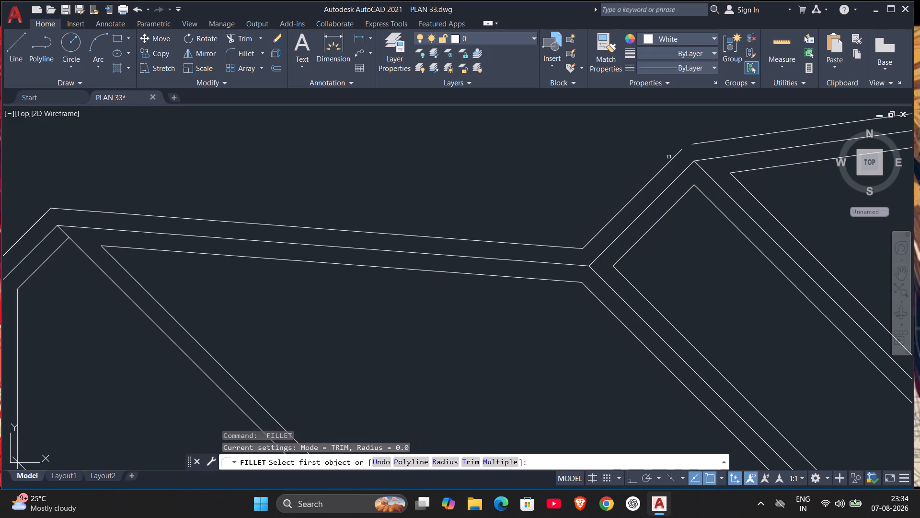
{"action": "left_click", "coordinate": [669, 157]}
{"action": "left_click", "coordinate": [675, 160]}
{"action": "left_click", "coordinate": [673, 159]}
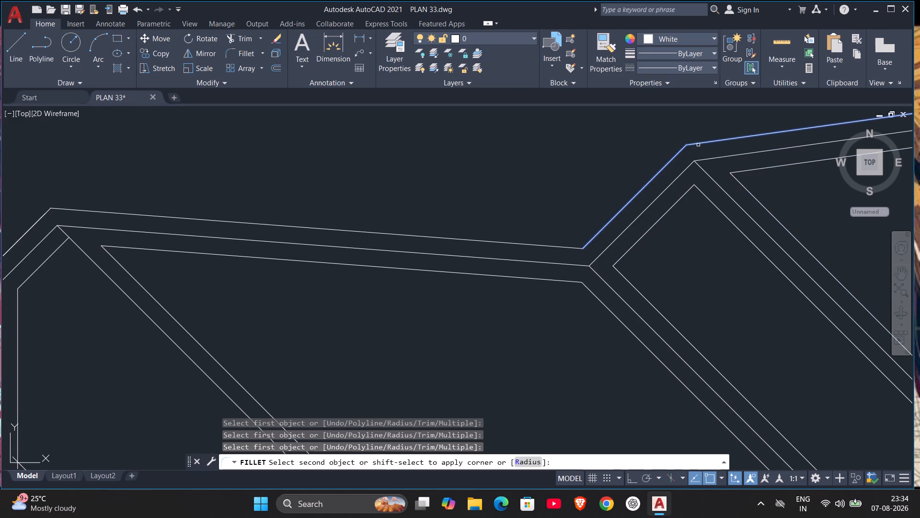
{"action": "left_click", "coordinate": [698, 145]}
Join the southwest hip diagonal's two offsets to the west and south eave offsets at the roof's southwest corner with zero-radius fillets.
{"action": "scroll", "coordinate": [729, 160], "scroll_direction": "down", "scroll_amount": 1}
{"action": "key", "text": "space"}
{"action": "scroll", "coordinate": [757, 177], "scroll_direction": "down", "scroll_amount": 2}
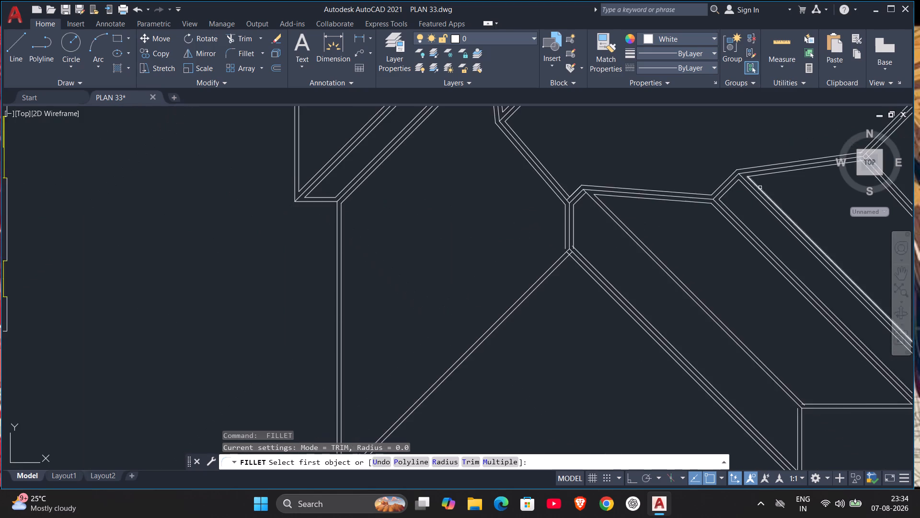
{"action": "middle_click_drag", "start_coordinate": [755, 193], "coordinate": [668, 212]}
{"action": "scroll", "coordinate": [668, 213], "scroll_direction": "down", "scroll_amount": 1}
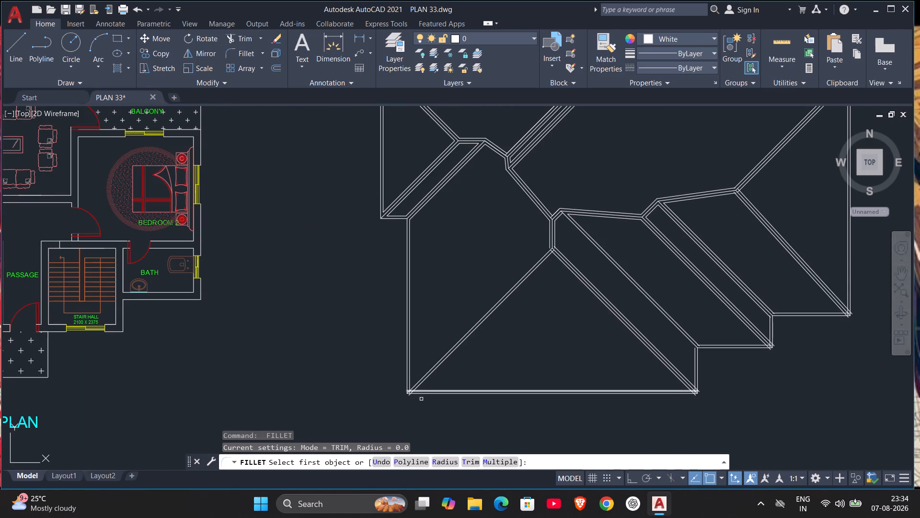
{"action": "scroll", "coordinate": [416, 394], "scroll_direction": "up", "scroll_amount": 3}
{"action": "key", "text": "space"}
{"action": "key", "text": "space"}
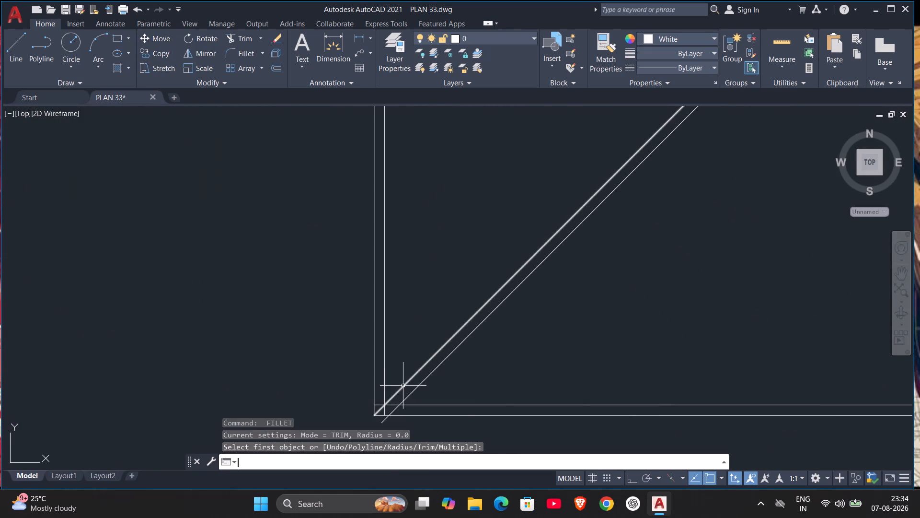
{"action": "left_click", "coordinate": [403, 386]}
{"action": "left_click", "coordinate": [386, 385]}
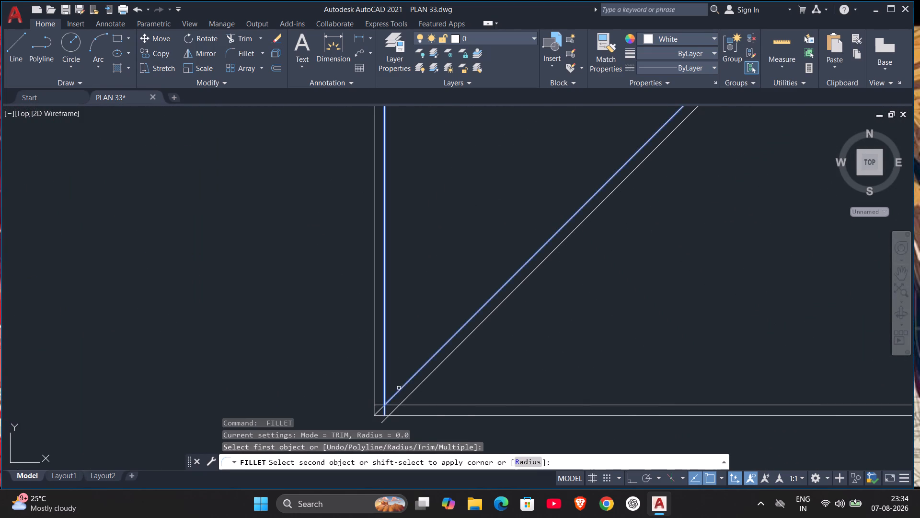
{"action": "left_click", "coordinate": [400, 388]}
{"action": "key", "text": "space"}
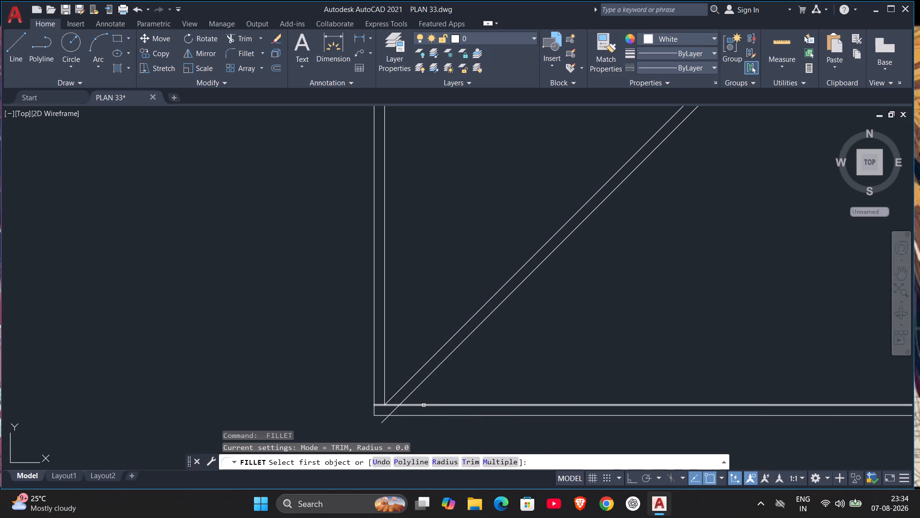
{"action": "left_click", "coordinate": [424, 405]}
{"action": "left_click", "coordinate": [411, 396]}
Fillet the south triangular face's southeast hip diagonal offsets to the south eave offset and the short vertical eave offset at radius 0.
{"action": "scroll", "coordinate": [491, 377], "scroll_direction": "down", "scroll_amount": 3}
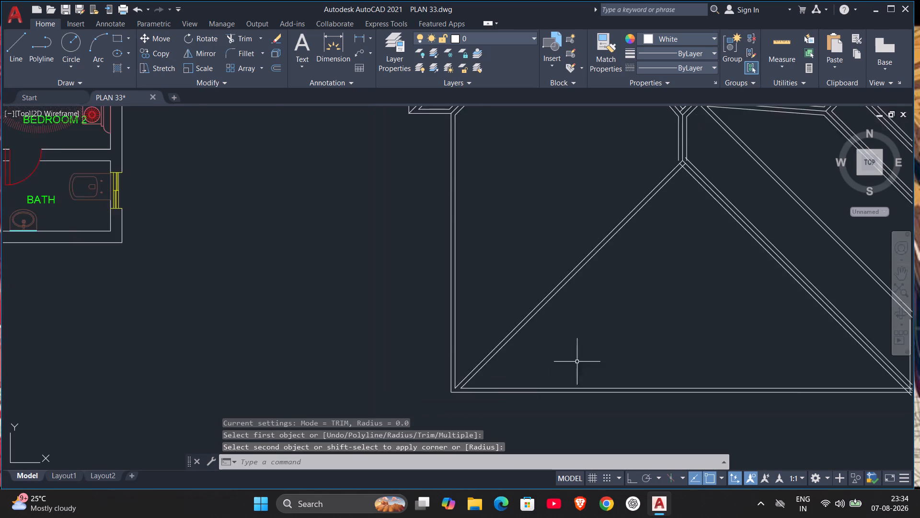
{"action": "middle_click_drag", "start_coordinate": [668, 331], "coordinate": [458, 338]}
{"action": "key", "text": "space"}
{"action": "scroll", "coordinate": [518, 327], "scroll_direction": "up", "scroll_amount": 3}
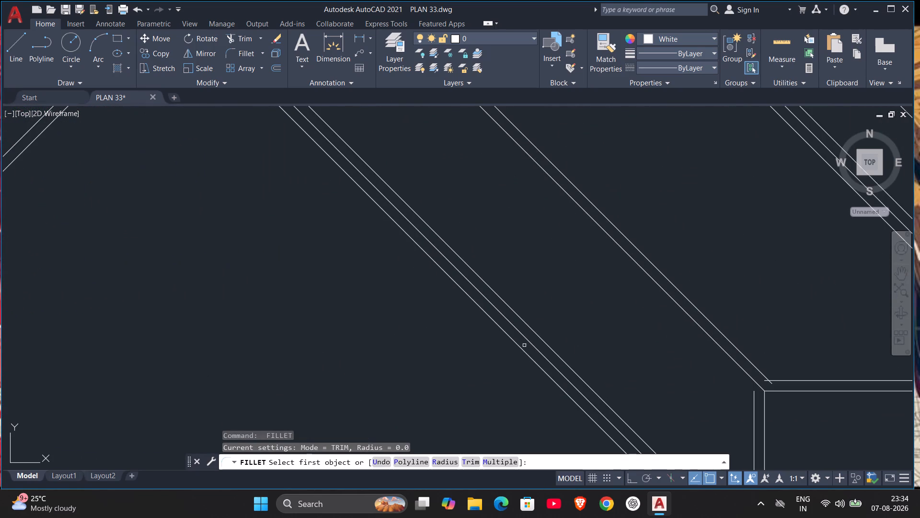
{"action": "left_click", "coordinate": [527, 356]}
{"action": "scroll", "coordinate": [538, 384], "scroll_direction": "down", "scroll_amount": 2}
{"action": "middle_click_drag", "start_coordinate": [538, 384], "coordinate": [539, 272]}
{"action": "scroll", "coordinate": [587, 345], "scroll_direction": "up", "scroll_amount": 2}
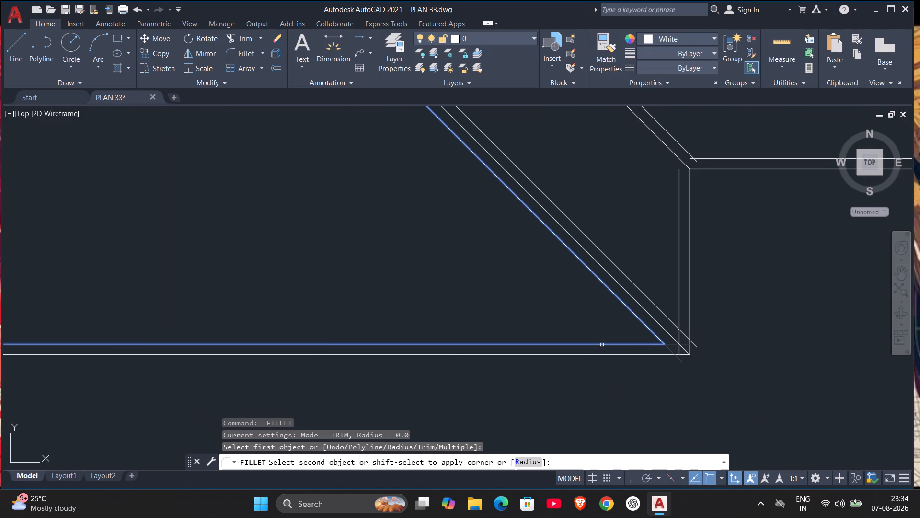
{"action": "left_click", "coordinate": [602, 345]}
{"action": "key", "text": "space"}
{"action": "left_click", "coordinate": [654, 304]}
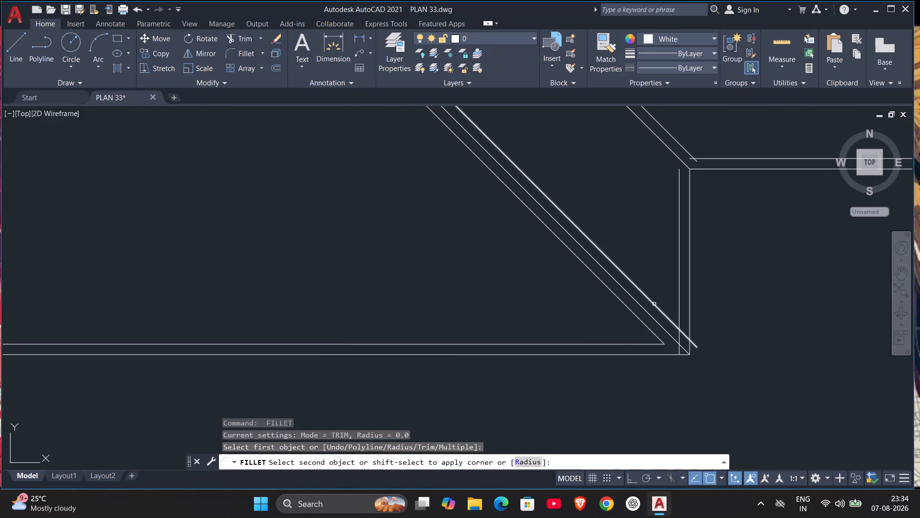
{"action": "left_click", "coordinate": [680, 310]}
Join the valley diagonal's two offsets to the vertical and horizontal eave offsets at the first inner step corner with zero-radius fillets.
{"action": "scroll", "coordinate": [657, 289], "scroll_direction": "down", "scroll_amount": 1}
{"action": "middle_click_drag", "start_coordinate": [657, 287], "coordinate": [644, 383]}
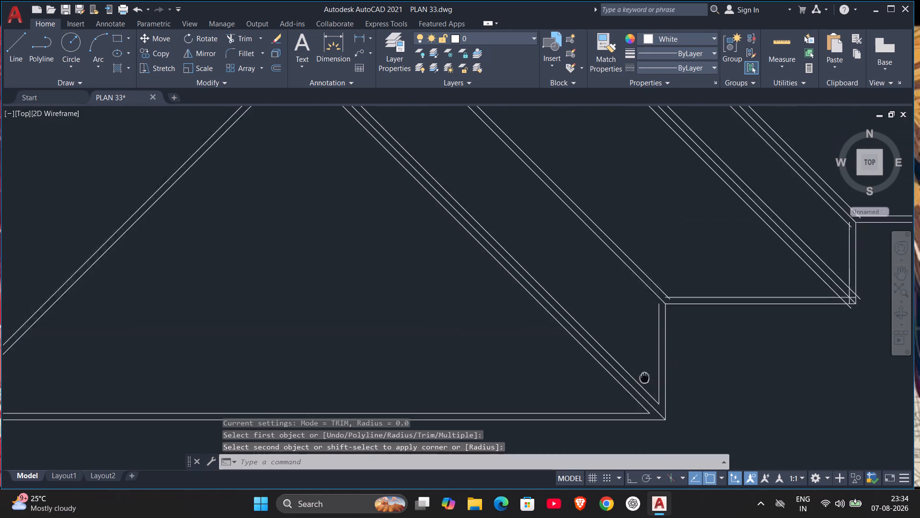
{"action": "middle_click_drag", "start_coordinate": [644, 383], "coordinate": [630, 409]}
{"action": "key", "text": "space"}
{"action": "left_click", "coordinate": [644, 348]}
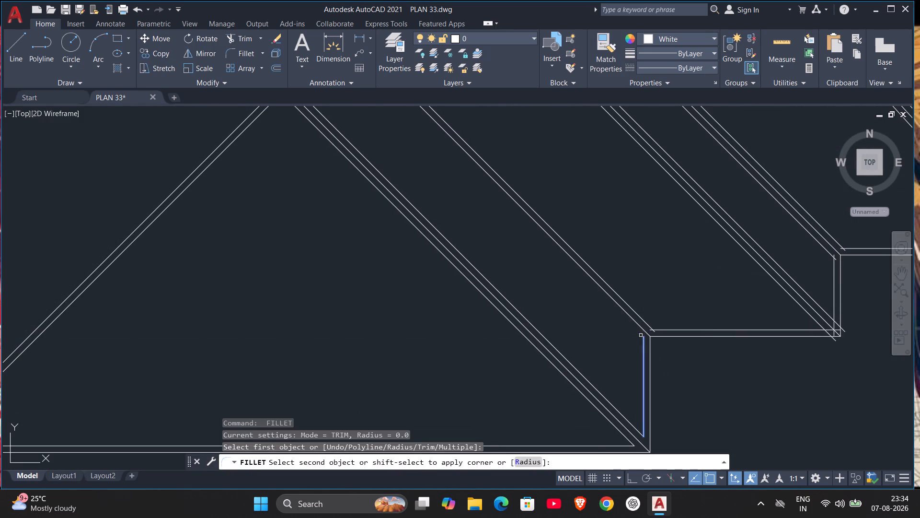
{"action": "left_click", "coordinate": [640, 327]}
{"action": "key", "text": "space"}
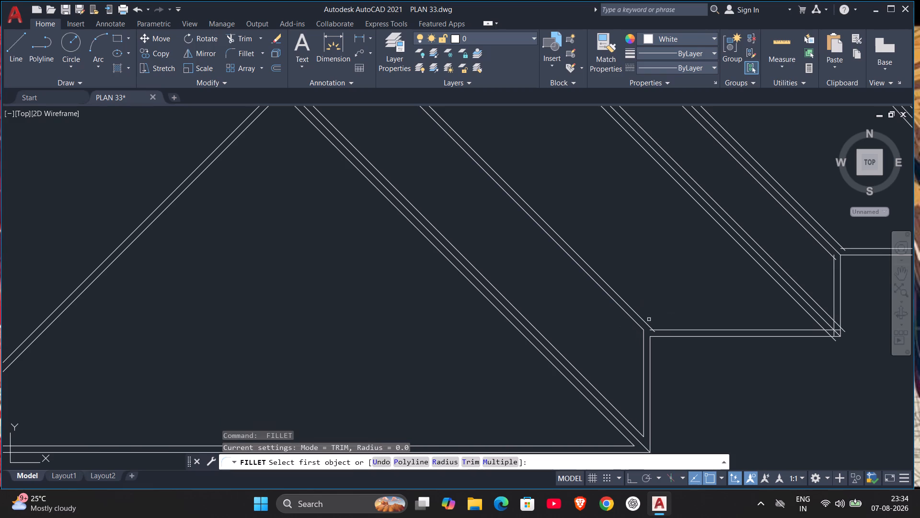
{"action": "left_click", "coordinate": [647, 326]}
{"action": "left_click", "coordinate": [664, 329]}
Fillet the middle hip diagonal's two offsets to the horizontal and vertical eave offsets at the second step's outer corner with radius 0.
{"action": "scroll", "coordinate": [687, 312], "scroll_direction": "down", "scroll_amount": 1}
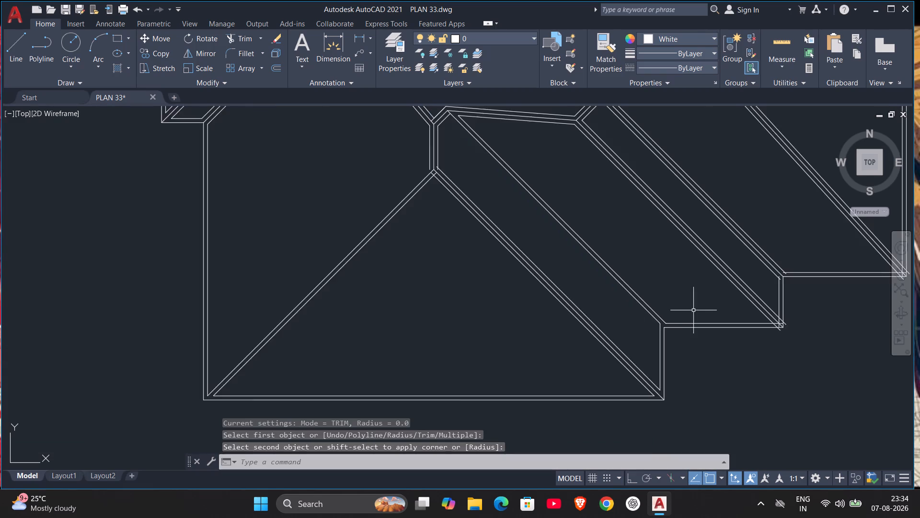
{"action": "middle_click_drag", "start_coordinate": [694, 310], "coordinate": [700, 396]}
{"action": "scroll", "coordinate": [516, 240], "scroll_direction": "up", "scroll_amount": 1}
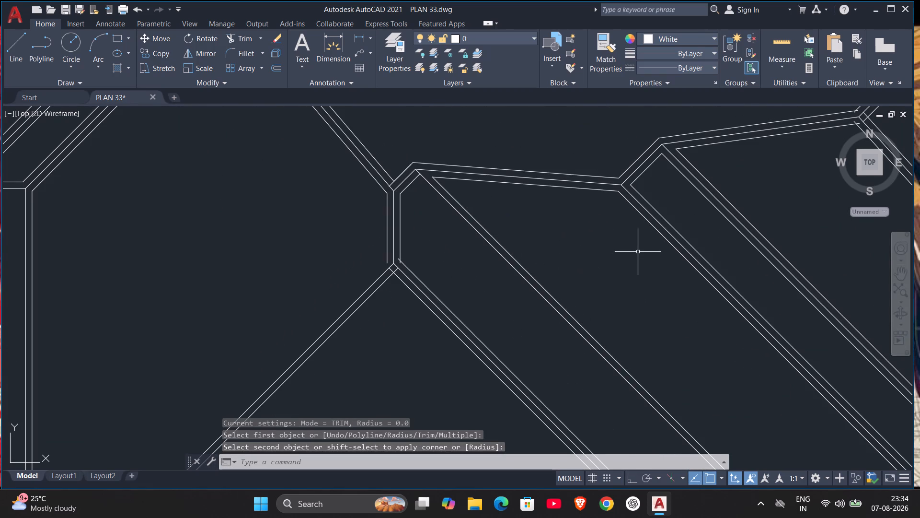
{"action": "scroll", "coordinate": [624, 231], "scroll_direction": "up", "scroll_amount": 2}
{"action": "scroll", "coordinate": [694, 253], "scroll_direction": "down", "scroll_amount": 2}
{"action": "middle_click_drag", "start_coordinate": [752, 341], "coordinate": [391, 128]}
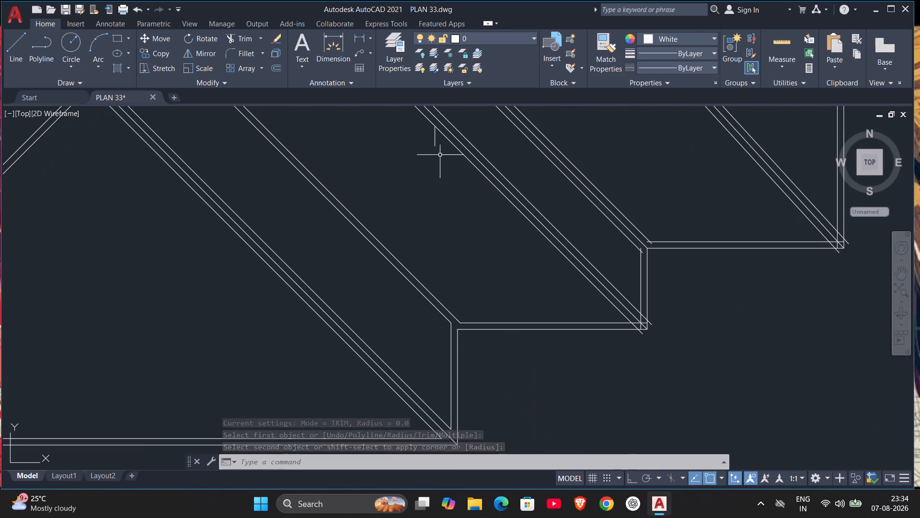
{"action": "key", "text": "space"}
{"action": "scroll", "coordinate": [617, 321], "scroll_direction": "up", "scroll_amount": 2}
{"action": "left_click", "coordinate": [629, 327]}
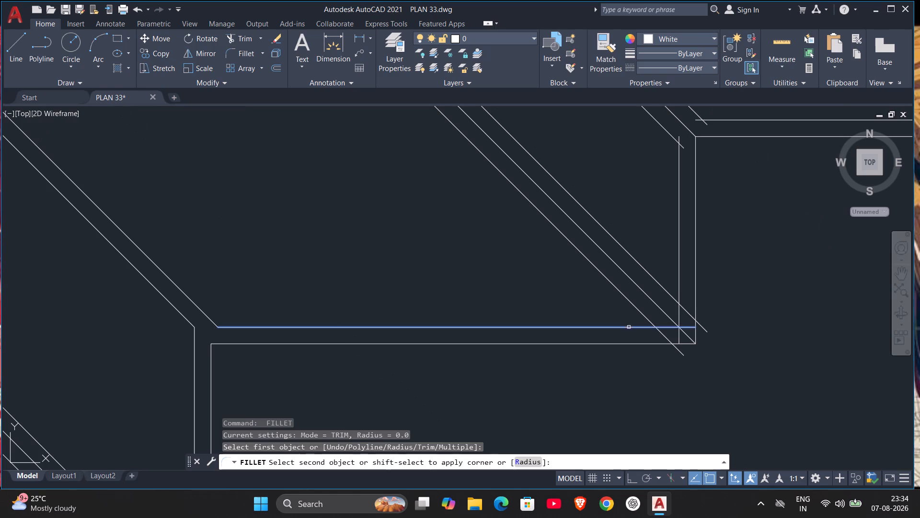
{"action": "left_click", "coordinate": [637, 311]}
{"action": "key", "text": "space"}
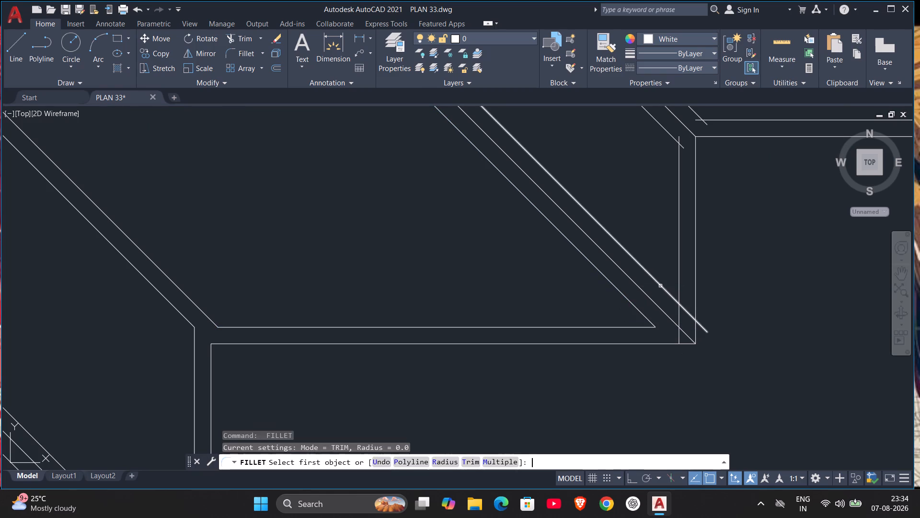
{"action": "left_click", "coordinate": [661, 285]}
{"action": "left_click", "coordinate": [680, 282]}
Join the next valley diagonal's two offsets to the vertical and horizontal eave offsets at the second inner step corner with zero-radius fillets.
{"action": "middle_click_drag", "start_coordinate": [680, 224], "coordinate": [655, 407]}
{"action": "key", "text": "space"}
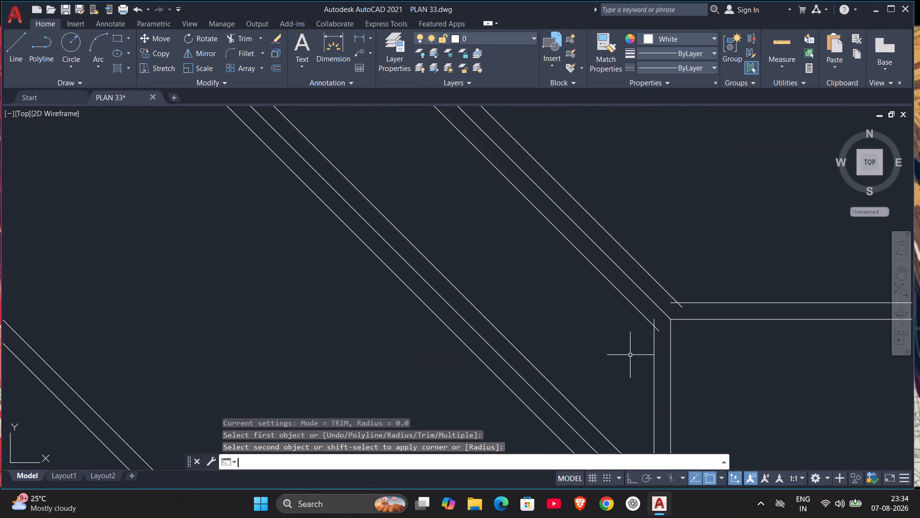
{"action": "left_click", "coordinate": [643, 317]}
{"action": "left_click", "coordinate": [655, 341]}
{"action": "key", "text": "space"}
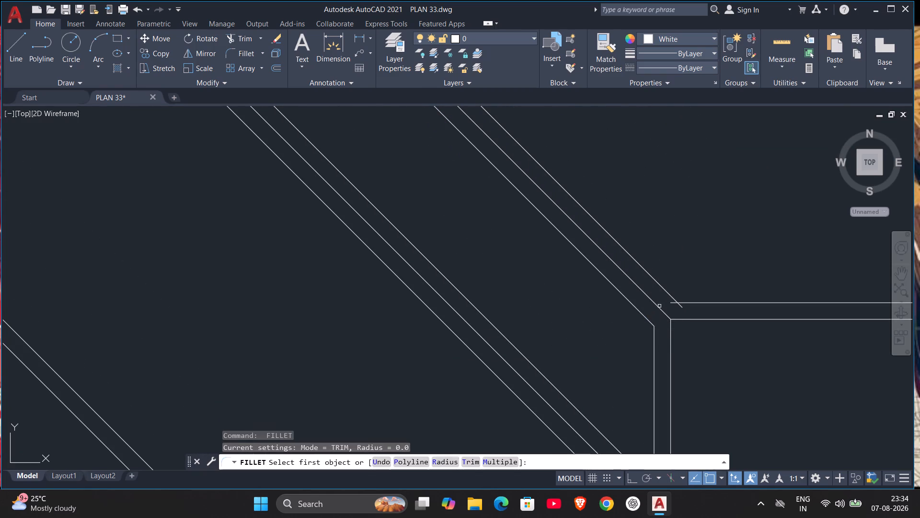
{"action": "left_click", "coordinate": [668, 291]}
{"action": "left_click", "coordinate": [693, 302]}
Fillet the eastern sloping ridge's lower offset to the southeast hip diagonal's lower offset at that ridge's east end with radius 0.
{"action": "key", "text": "space"}
{"action": "scroll", "coordinate": [690, 284], "scroll_direction": "down", "scroll_amount": 3}
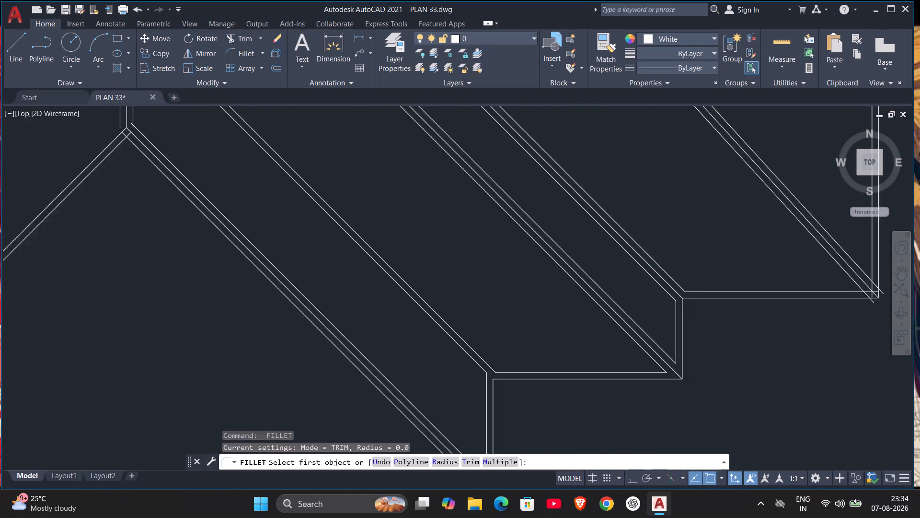
{"action": "middle_click_drag", "start_coordinate": [690, 284], "coordinate": [757, 454]}
{"action": "scroll", "coordinate": [606, 309], "scroll_direction": "up", "scroll_amount": 3}
{"action": "middle_click_drag", "start_coordinate": [580, 281], "coordinate": [449, 301]}
{"action": "scroll", "coordinate": [455, 305], "scroll_direction": "down", "scroll_amount": 3}
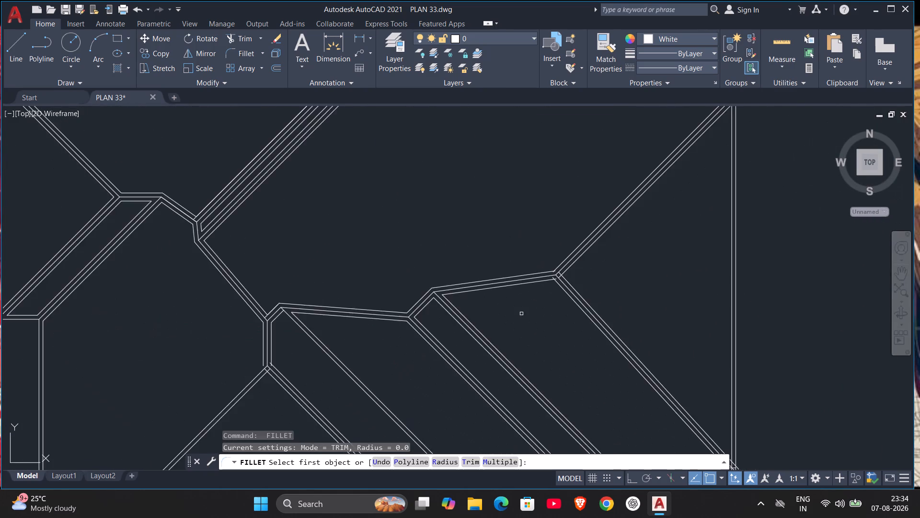
{"action": "scroll", "coordinate": [570, 342], "scroll_direction": "up", "scroll_amount": 3}
{"action": "middle_click_drag", "start_coordinate": [562, 301], "coordinate": [587, 404]}
{"action": "key", "text": "space"}
{"action": "key", "text": "space"}
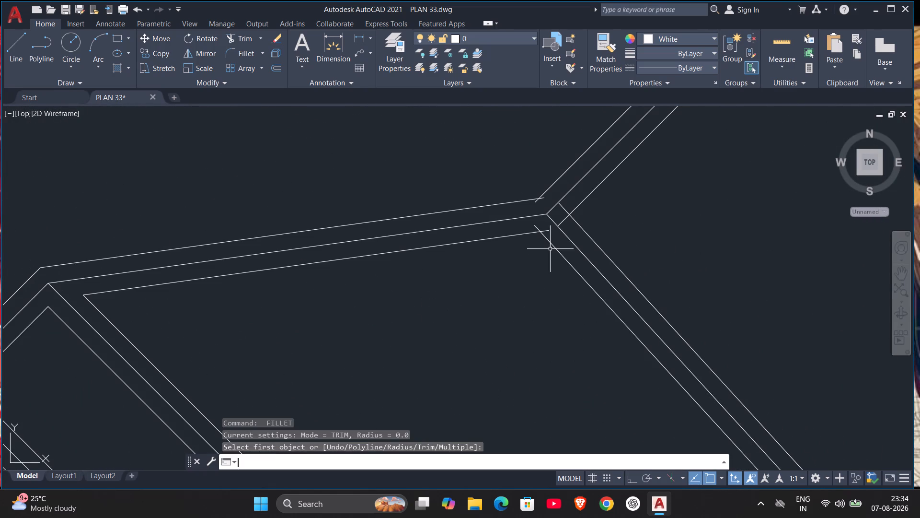
{"action": "left_click", "coordinate": [550, 244]}
{"action": "left_click", "coordinate": [529, 230]}
{"action": "left_click", "coordinate": [530, 233]}
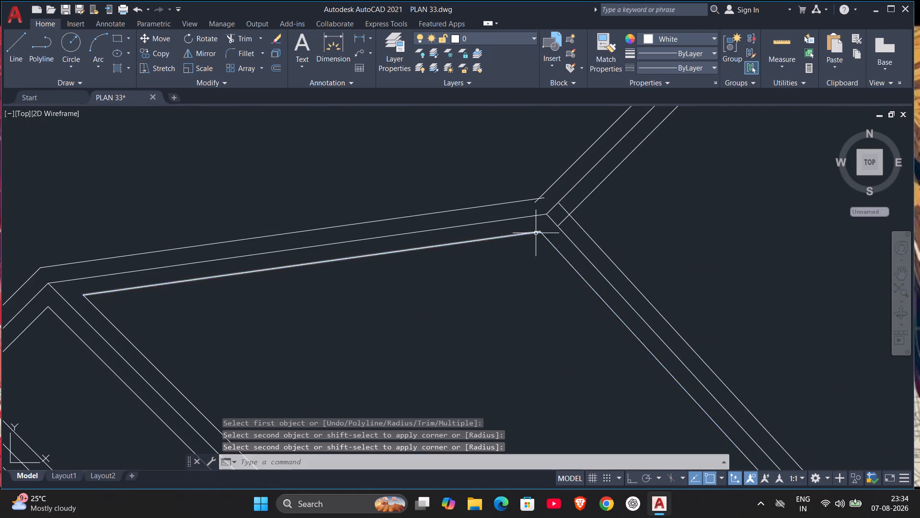
Fillet the northeast hip diagonal's offsets to the eastern ridge's upper offset and the southeast hip diagonal's upper offset at radius 0.
{"action": "scroll", "coordinate": [598, 300], "scroll_direction": "down", "scroll_amount": 2}
{"action": "scroll", "coordinate": [613, 307], "scroll_direction": "up", "scroll_amount": 2}
{"action": "key", "text": "space"}
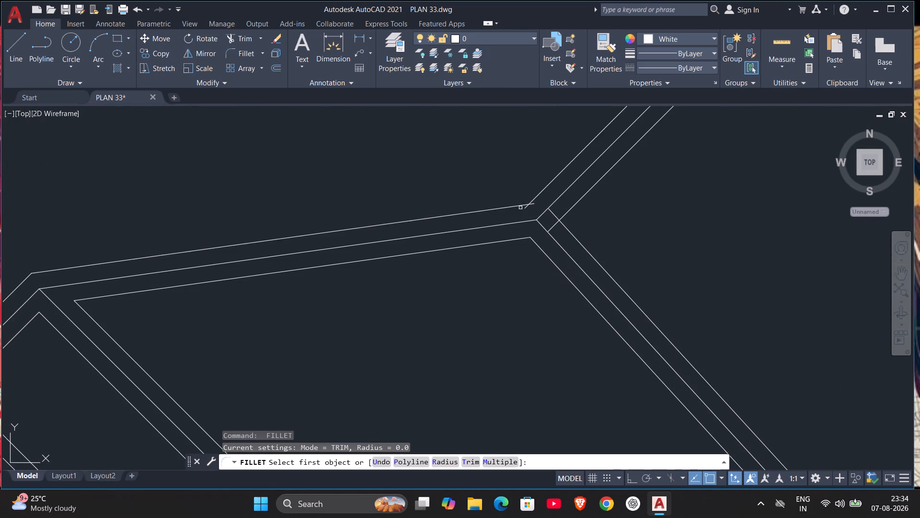
{"action": "left_click", "coordinate": [520, 208]}
{"action": "left_click", "coordinate": [522, 205]}
{"action": "left_click", "coordinate": [535, 197]}
{"action": "key", "text": "space"}
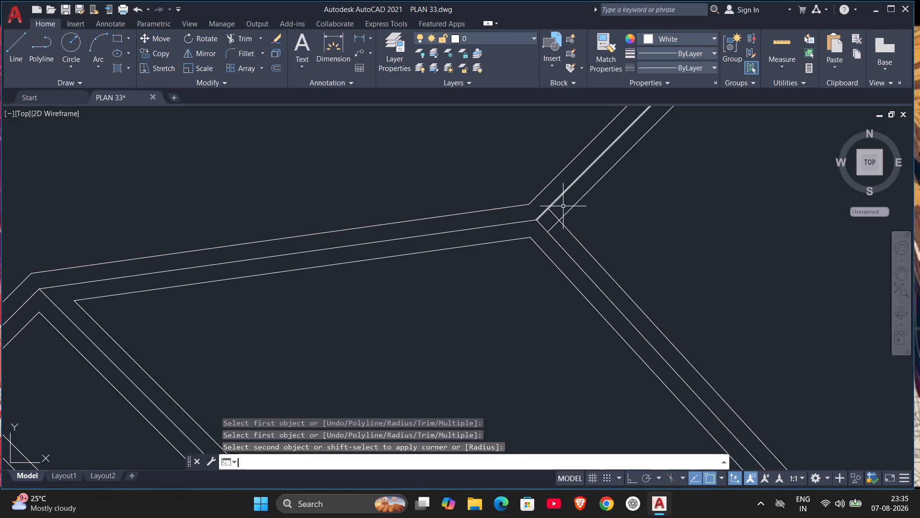
{"action": "left_click", "coordinate": [566, 214]}
{"action": "left_click", "coordinate": [567, 231]}
Join the southeast hip diagonal's two offsets to the south and east eave offsets at the roof's far southeast corner with zero-radius fillets.
{"action": "key", "text": "space"}
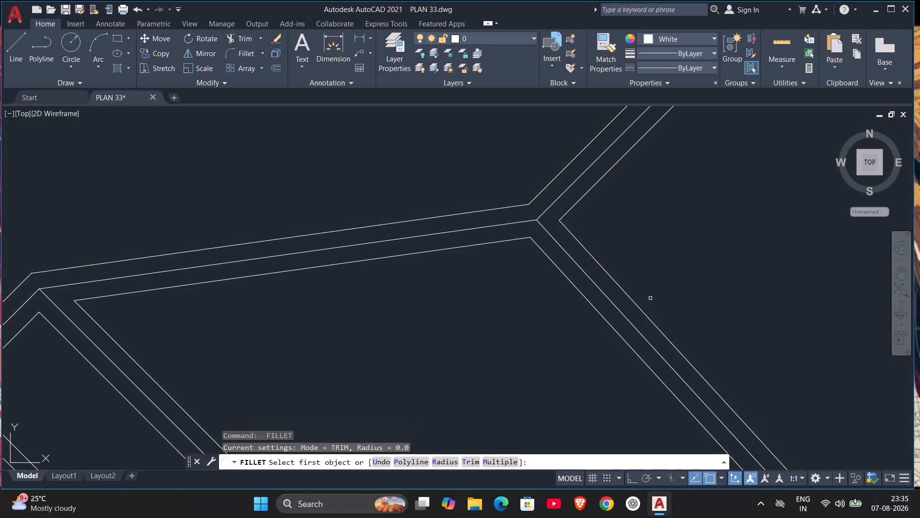
{"action": "scroll", "coordinate": [653, 304], "scroll_direction": "down", "scroll_amount": 3}
{"action": "middle_click_drag", "start_coordinate": [686, 346], "coordinate": [491, 187]}
{"action": "scroll", "coordinate": [598, 322], "scroll_direction": "up", "scroll_amount": 3}
{"action": "key", "text": "space"}
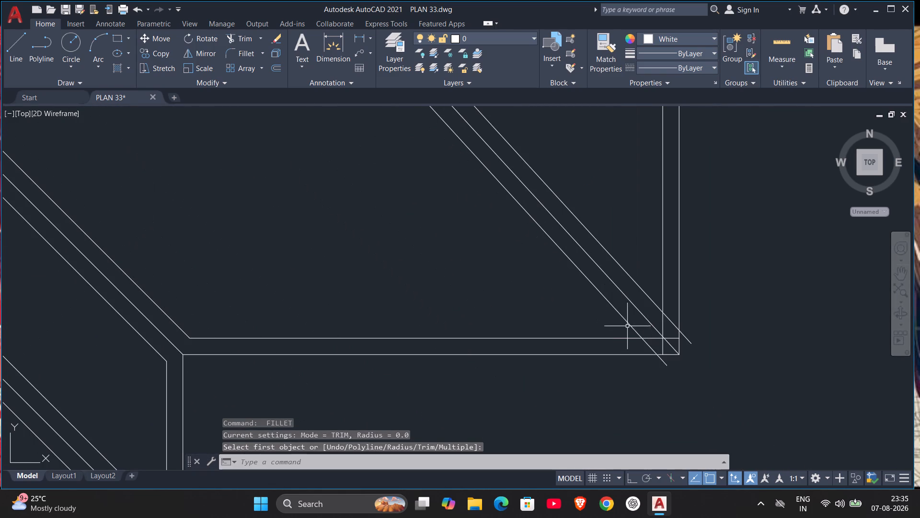
{"action": "left_click", "coordinate": [629, 324]}
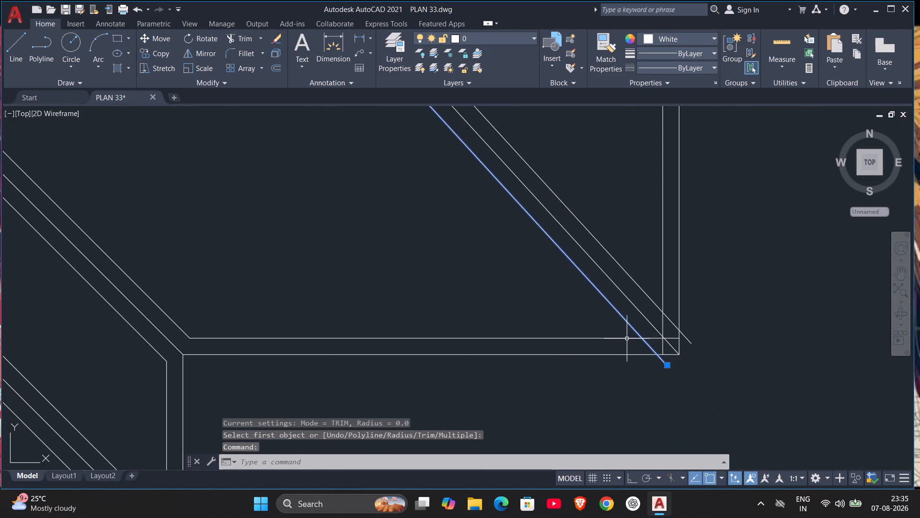
{"action": "left_click", "coordinate": [627, 339]}
{"action": "key", "text": "space"}
{"action": "left_click", "coordinate": [626, 338]}
{"action": "left_click", "coordinate": [633, 331]}
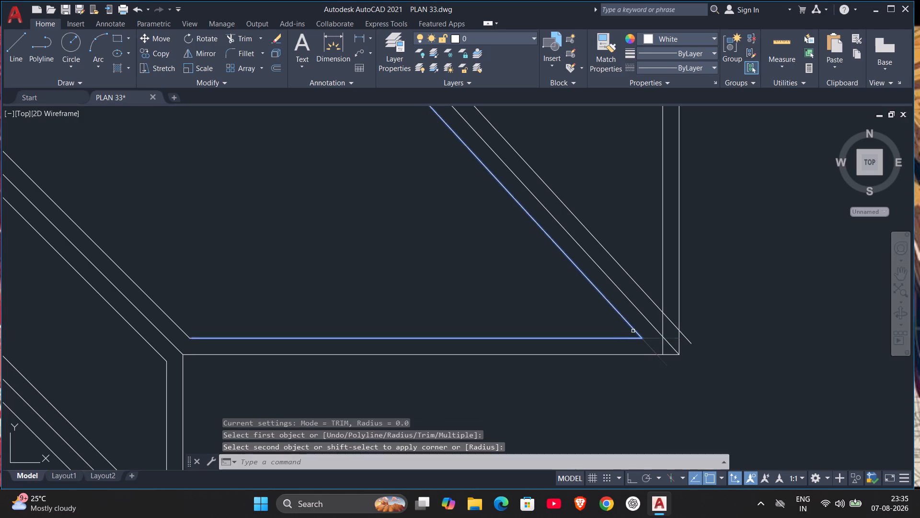
{"action": "key", "text": "space"}
{"action": "left_click", "coordinate": [654, 301]}
{"action": "left_click", "coordinate": [662, 296]}
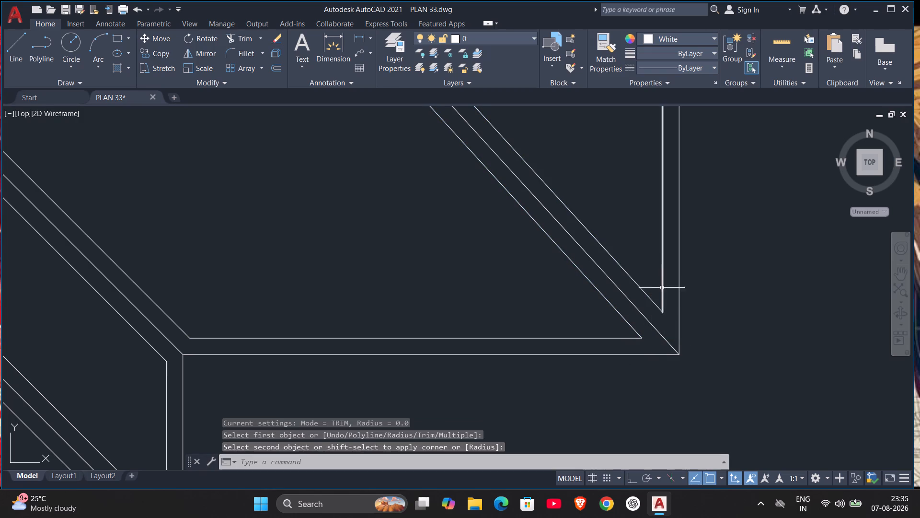
Join the northeast hip diagonal's two offsets to the east and north eave offsets at the roof's far northeast corner with zero-radius fillets.
{"action": "key", "text": "space"}
{"action": "scroll", "coordinate": [663, 267], "scroll_direction": "down", "scroll_amount": 4}
{"action": "middle_click_drag", "start_coordinate": [651, 250], "coordinate": [644, 442]}
{"action": "scroll", "coordinate": [616, 272], "scroll_direction": "up", "scroll_amount": 2}
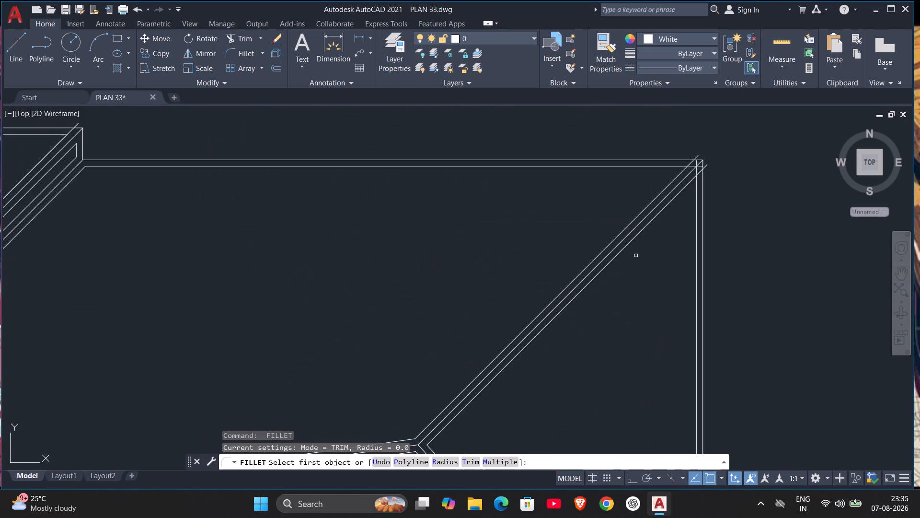
{"action": "middle_click_drag", "start_coordinate": [636, 256], "coordinate": [552, 402]}
{"action": "scroll", "coordinate": [552, 410], "scroll_direction": "up", "scroll_amount": 2}
{"action": "left_click", "coordinate": [695, 219]}
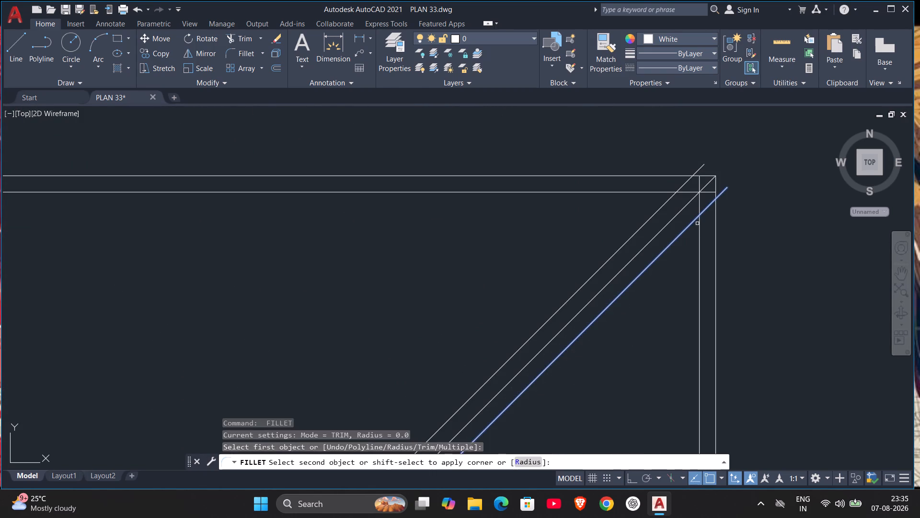
{"action": "left_click", "coordinate": [699, 231]}
{"action": "key", "text": "space"}
{"action": "left_click", "coordinate": [641, 191]}
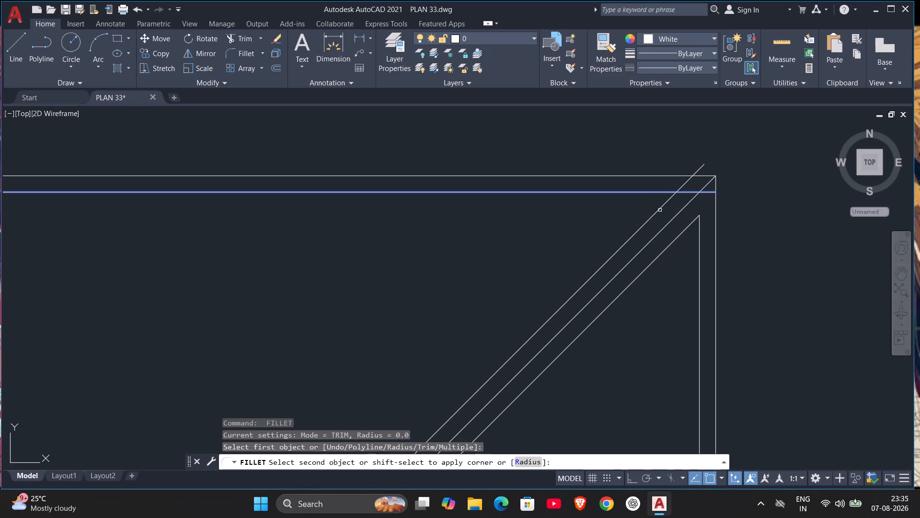
{"action": "left_click", "coordinate": [660, 208]}
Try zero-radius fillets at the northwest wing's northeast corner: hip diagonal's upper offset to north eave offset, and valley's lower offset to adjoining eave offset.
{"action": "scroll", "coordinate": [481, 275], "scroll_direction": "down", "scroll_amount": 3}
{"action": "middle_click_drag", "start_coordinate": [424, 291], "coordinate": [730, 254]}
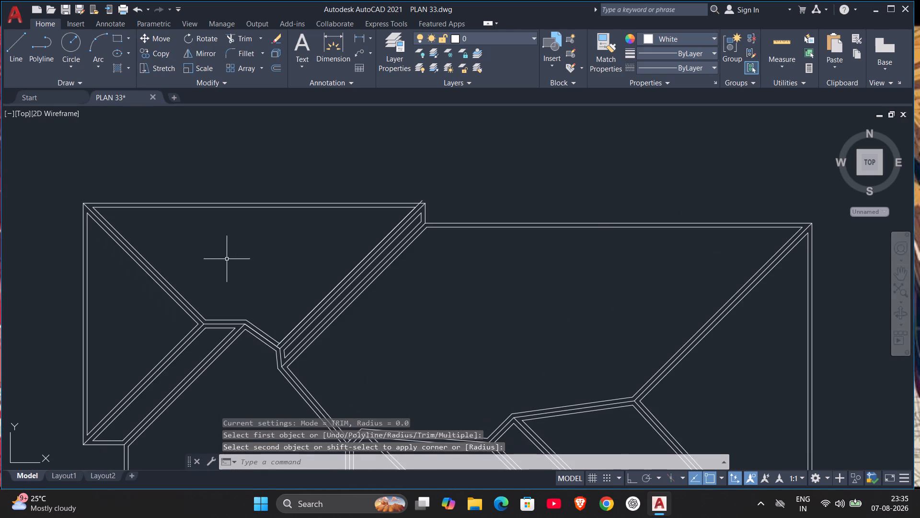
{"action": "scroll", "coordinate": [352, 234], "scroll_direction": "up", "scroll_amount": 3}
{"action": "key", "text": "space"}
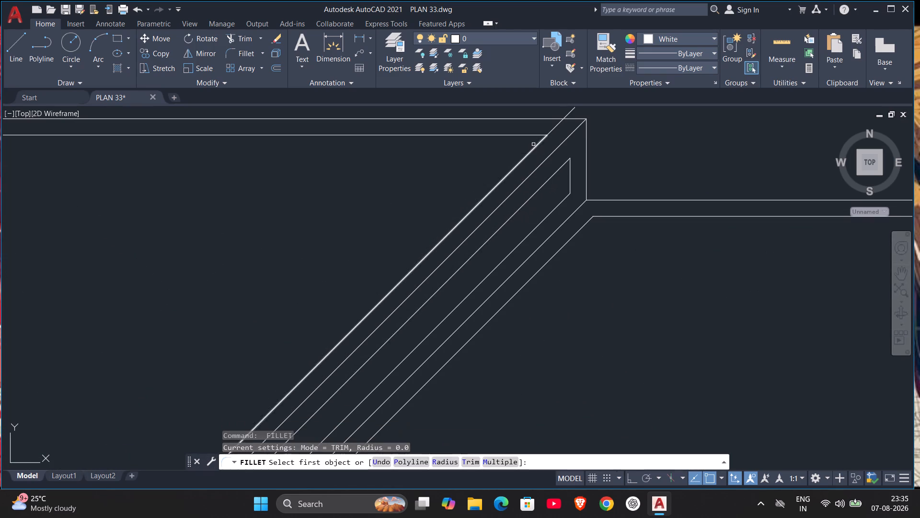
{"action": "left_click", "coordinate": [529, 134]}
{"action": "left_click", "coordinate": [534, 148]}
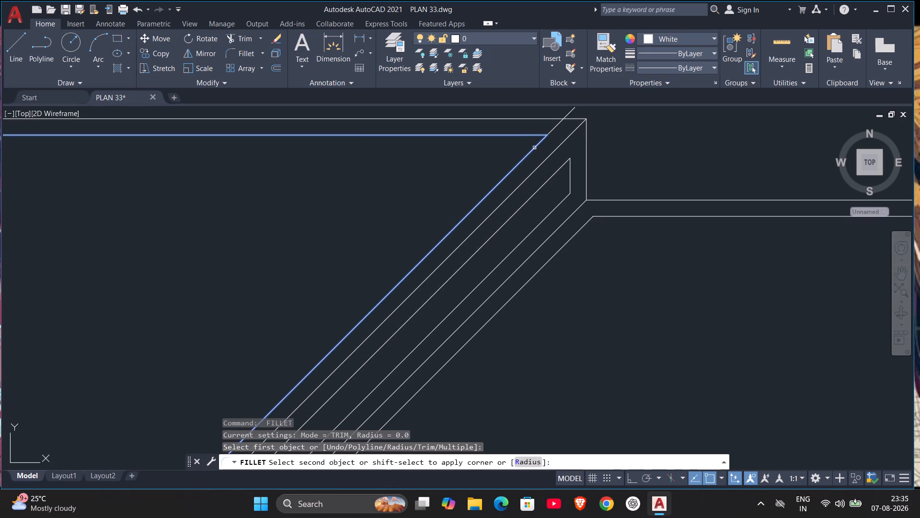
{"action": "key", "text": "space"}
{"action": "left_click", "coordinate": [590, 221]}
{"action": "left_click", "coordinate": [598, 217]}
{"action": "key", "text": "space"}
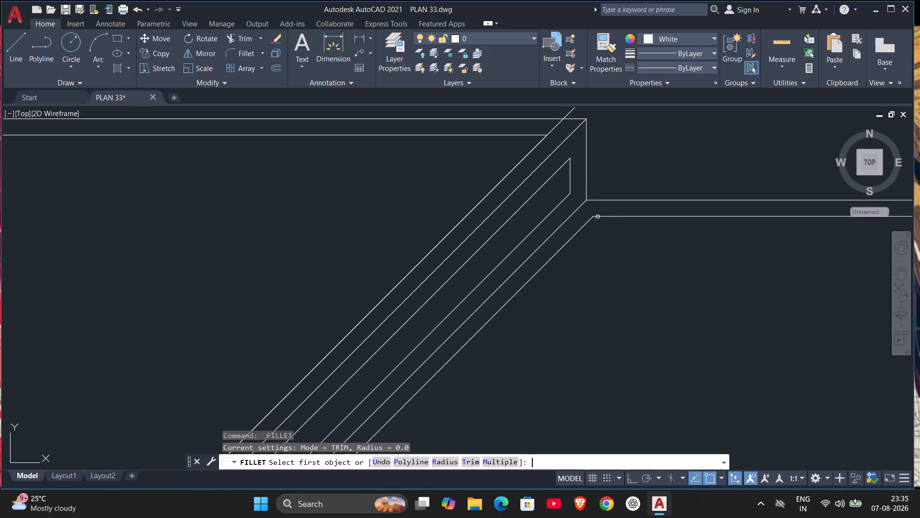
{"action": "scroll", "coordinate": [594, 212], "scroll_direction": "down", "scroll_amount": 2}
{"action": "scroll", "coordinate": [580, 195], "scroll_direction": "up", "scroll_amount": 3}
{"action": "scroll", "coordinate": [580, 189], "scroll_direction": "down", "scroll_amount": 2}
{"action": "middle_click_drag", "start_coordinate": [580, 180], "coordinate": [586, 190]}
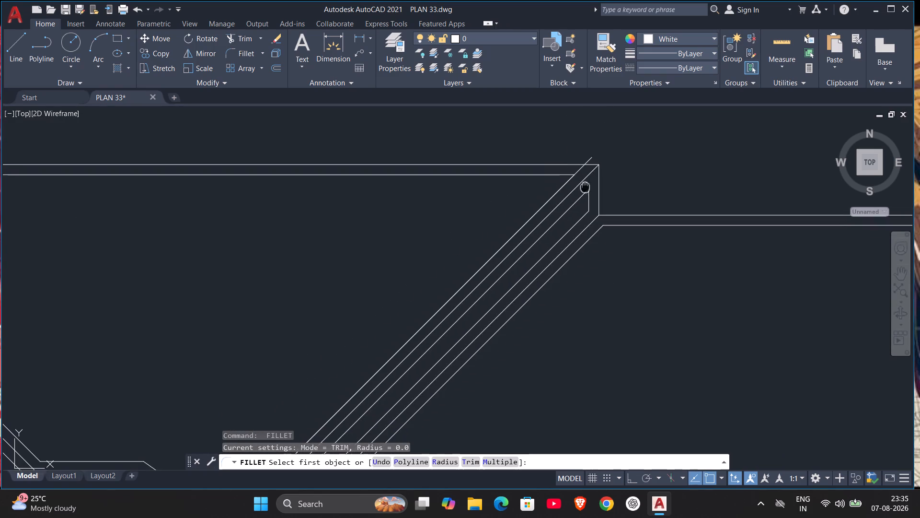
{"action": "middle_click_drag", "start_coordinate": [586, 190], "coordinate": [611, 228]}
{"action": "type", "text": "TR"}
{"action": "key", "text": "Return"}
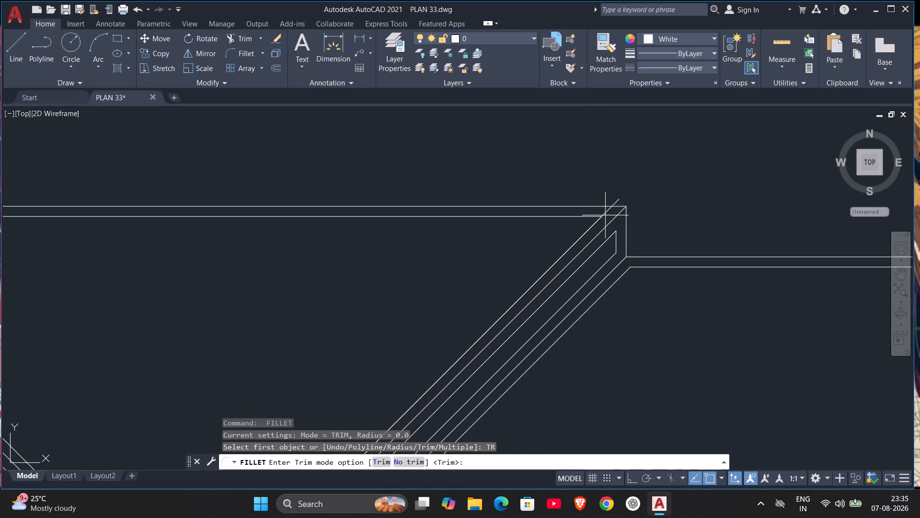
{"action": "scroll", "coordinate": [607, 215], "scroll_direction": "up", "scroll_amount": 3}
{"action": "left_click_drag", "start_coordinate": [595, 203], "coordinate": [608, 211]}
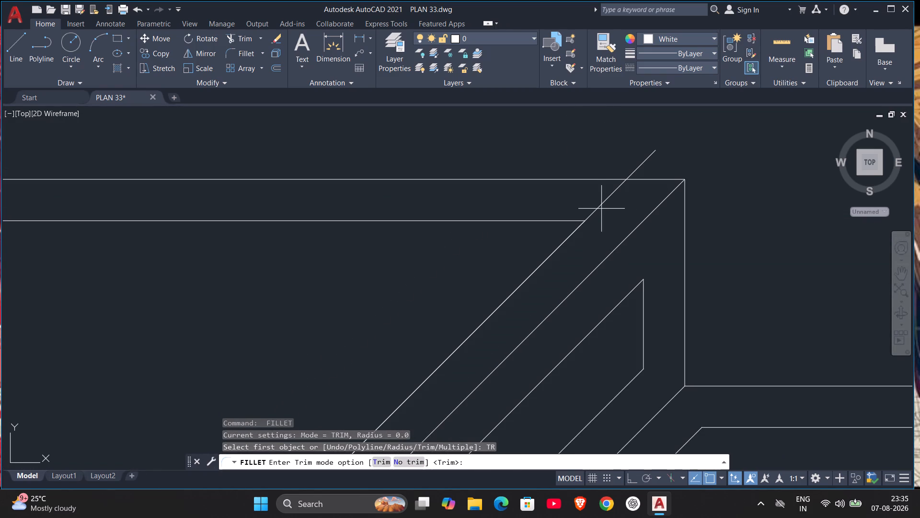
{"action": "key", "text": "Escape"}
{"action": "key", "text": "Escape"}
Trim the diagonal's upper offset where it overshoots the north eave offset at the northwest wing's northeast corner.
{"action": "type", "text": "TR"}
{"action": "key", "text": "Return"}
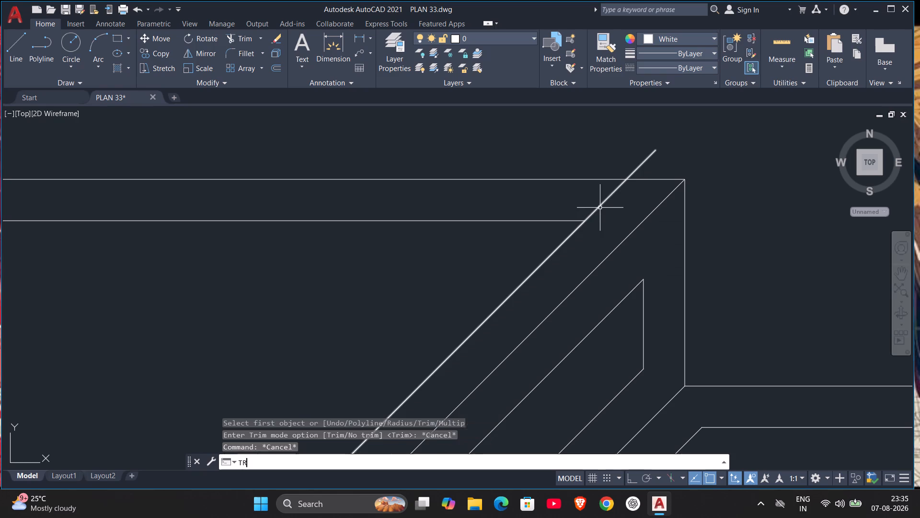
{"action": "left_click", "coordinate": [601, 204]}
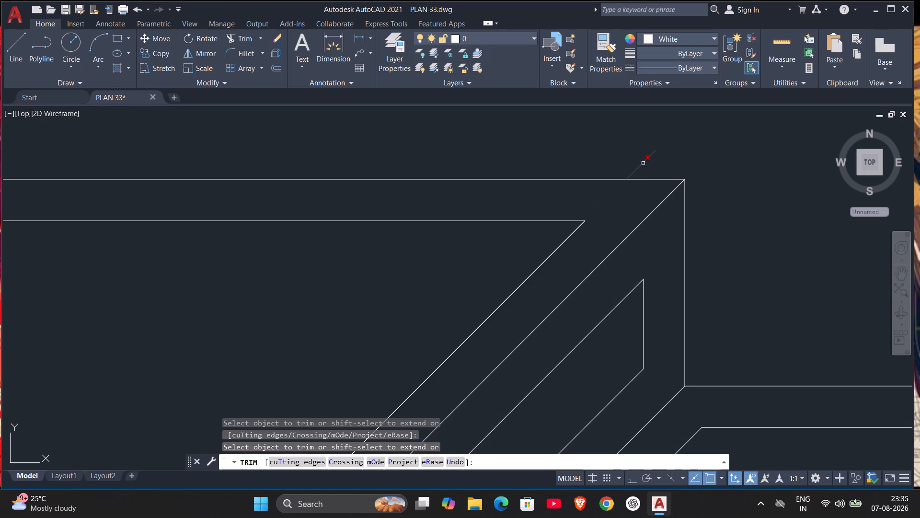
{"action": "left_click", "coordinate": [643, 163]}
Trim the same diagonal's upper offset where it overshoots the short sloping ridge's upper offset at its southwest end.
{"action": "scroll", "coordinate": [612, 176], "scroll_direction": "down", "scroll_amount": 3}
{"action": "scroll", "coordinate": [446, 243], "scroll_direction": "down", "scroll_amount": 2}
{"action": "middle_click_drag", "start_coordinate": [288, 266], "coordinate": [297, 261]}
{"action": "scroll", "coordinate": [245, 277], "scroll_direction": "up", "scroll_amount": 1}
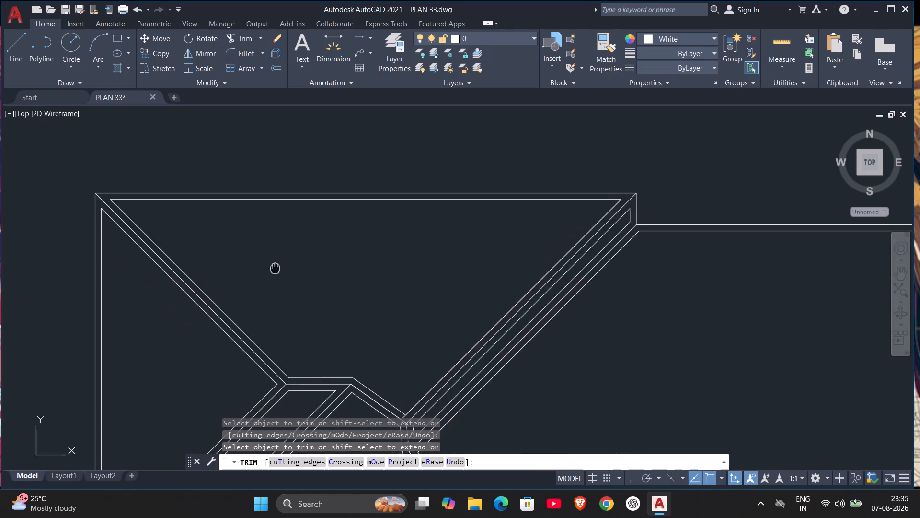
{"action": "middle_click_drag", "start_coordinate": [297, 261], "coordinate": [490, 140]}
{"action": "scroll", "coordinate": [550, 239], "scroll_direction": "up", "scroll_amount": 2}
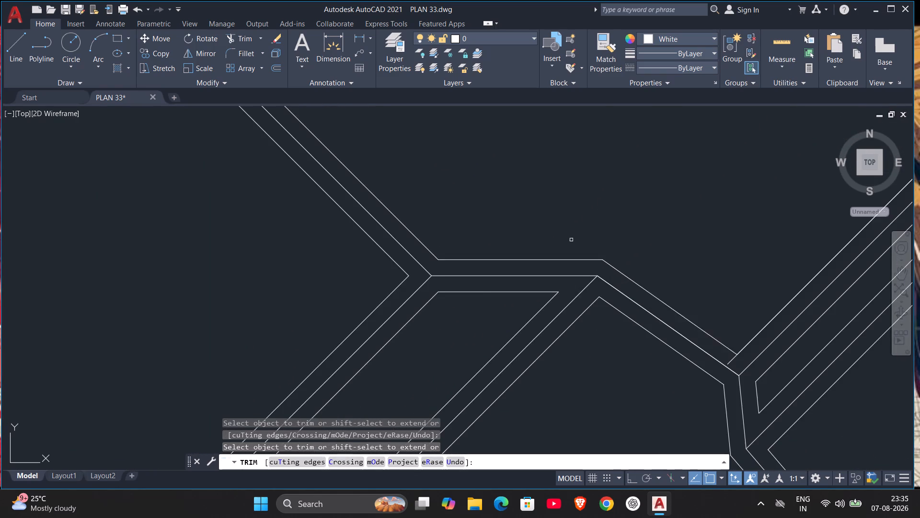
{"action": "scroll", "coordinate": [609, 288], "scroll_direction": "down", "scroll_amount": 2}
{"action": "scroll", "coordinate": [600, 295], "scroll_direction": "up", "scroll_amount": 4}
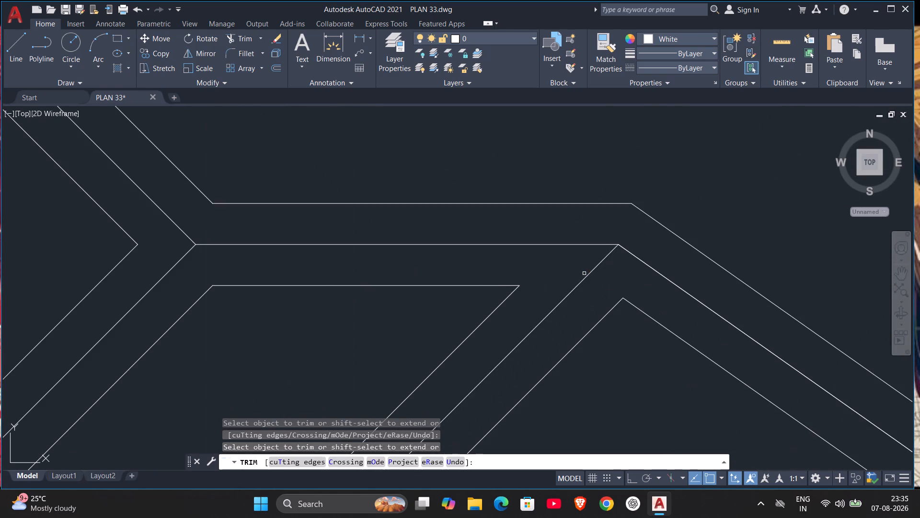
{"action": "scroll", "coordinate": [599, 285], "scroll_direction": "down", "scroll_amount": 3}
{"action": "scroll", "coordinate": [598, 341], "scroll_direction": "down", "scroll_amount": 1}
{"action": "middle_click_drag", "start_coordinate": [598, 341], "coordinate": [632, 185]}
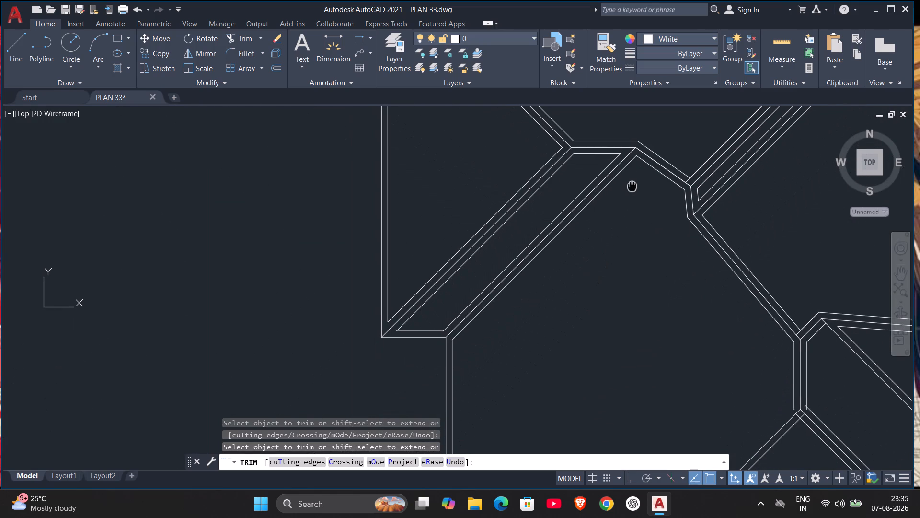
{"action": "middle_click_drag", "start_coordinate": [632, 185], "coordinate": [631, 188]}
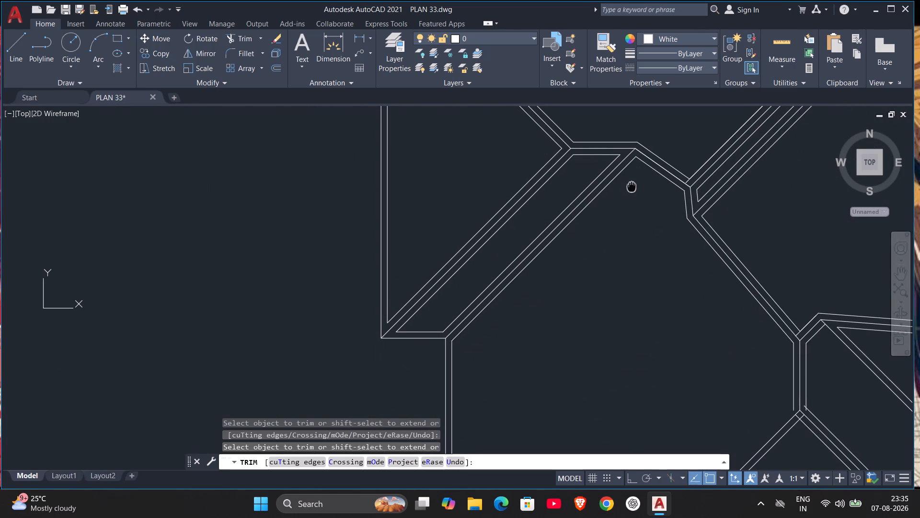
{"action": "middle_click_drag", "start_coordinate": [631, 188], "coordinate": [602, 239]}
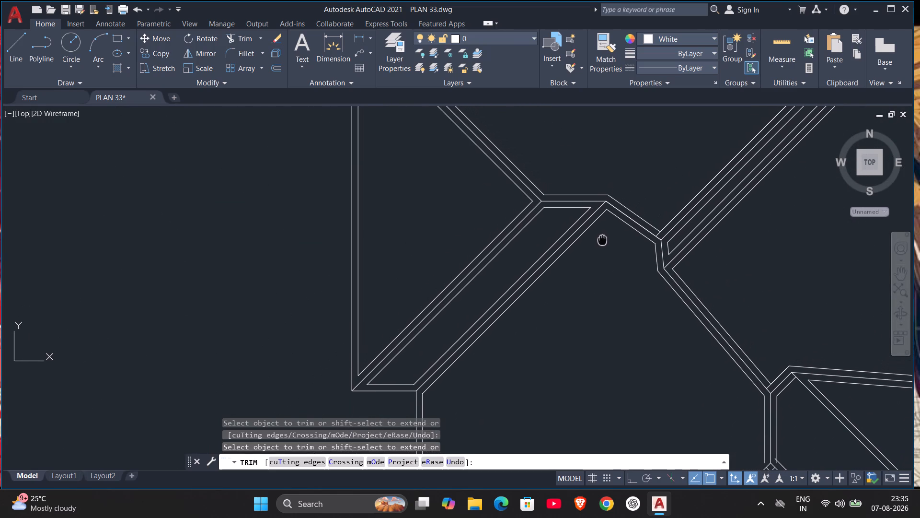
{"action": "middle_click_drag", "start_coordinate": [602, 239], "coordinate": [596, 249]}
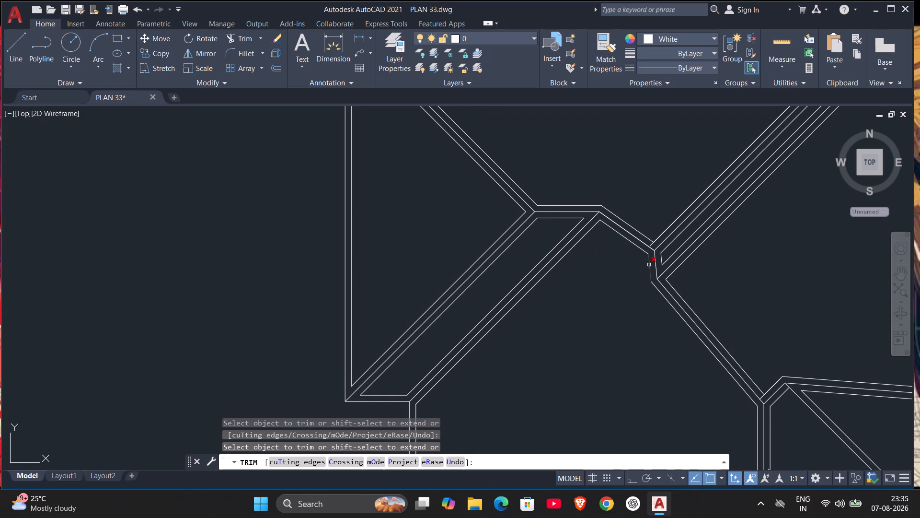
{"action": "scroll", "coordinate": [657, 236], "scroll_direction": "up", "scroll_amount": 4}
{"action": "left_click", "coordinate": [616, 289]}
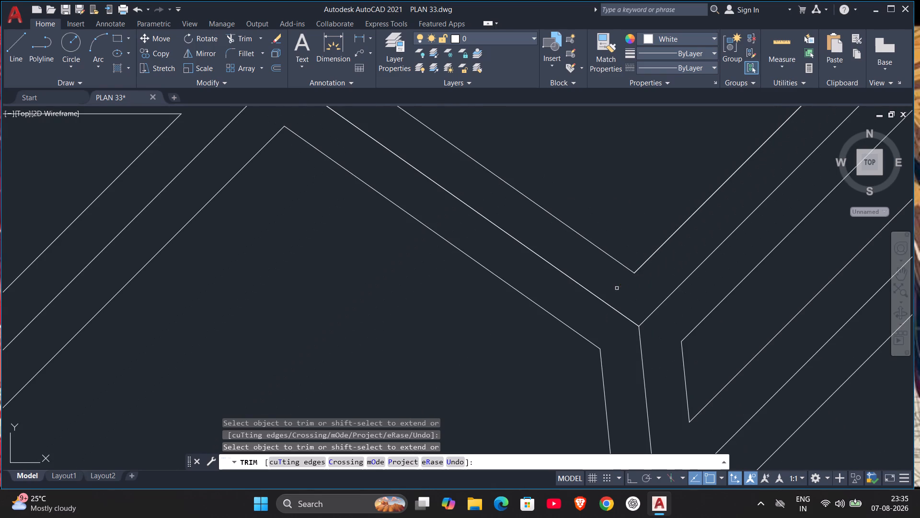
Trim the short connecting diagonal's upper offset past the long sloping ridge's upper offset, at the top of the short vertical ridge.
{"action": "scroll", "coordinate": [637, 293], "scroll_direction": "down", "scroll_amount": 4}
{"action": "middle_click_drag", "start_coordinate": [601, 316], "coordinate": [471, 233]}
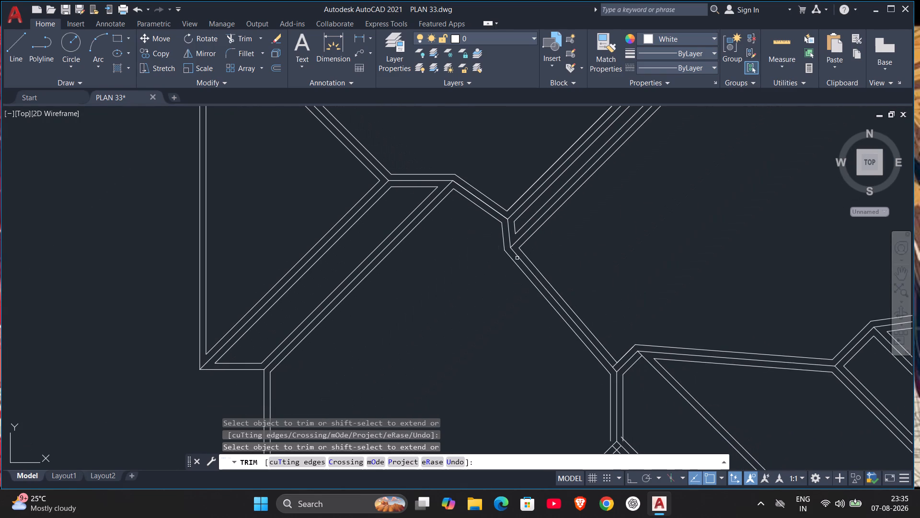
{"action": "middle_click_drag", "start_coordinate": [629, 368], "coordinate": [612, 342]}
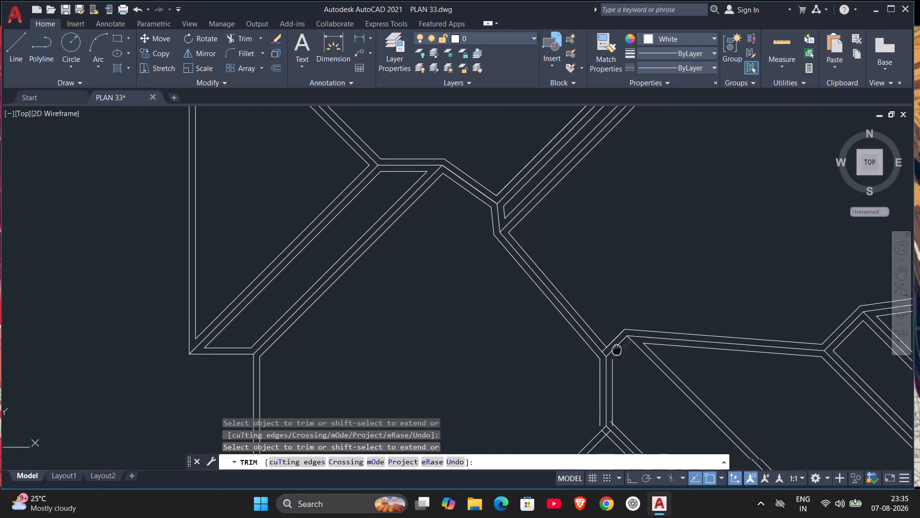
{"action": "middle_click_drag", "start_coordinate": [612, 342], "coordinate": [584, 294]}
{"action": "scroll", "coordinate": [567, 284], "scroll_direction": "up", "scroll_amount": 3}
{"action": "left_click", "coordinate": [583, 308]}
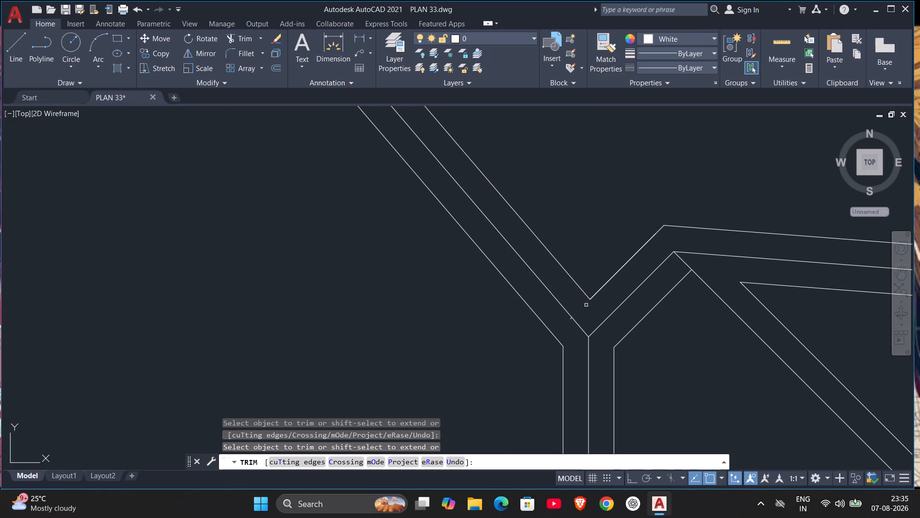
Extend the short vertical ridge's west offset down to the southwest hip diagonal at the ridge's south end.
{"action": "scroll", "coordinate": [637, 310], "scroll_direction": "down", "scroll_amount": 3}
{"action": "middle_click_drag", "start_coordinate": [683, 345], "coordinate": [630, 271]}
{"action": "scroll", "coordinate": [566, 338], "scroll_direction": "up", "scroll_amount": 2}
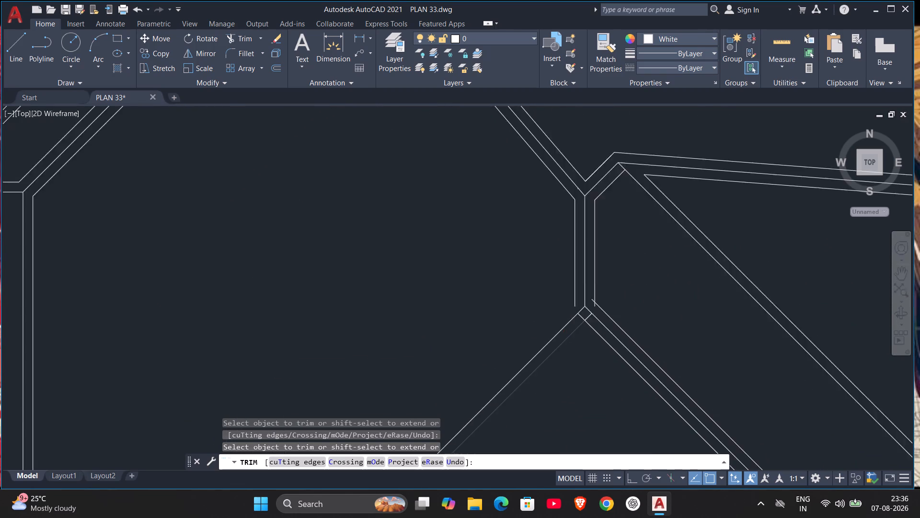
{"action": "scroll", "coordinate": [566, 336], "scroll_direction": "up", "scroll_amount": 1}
{"action": "scroll", "coordinate": [575, 310], "scroll_direction": "down", "scroll_amount": 4}
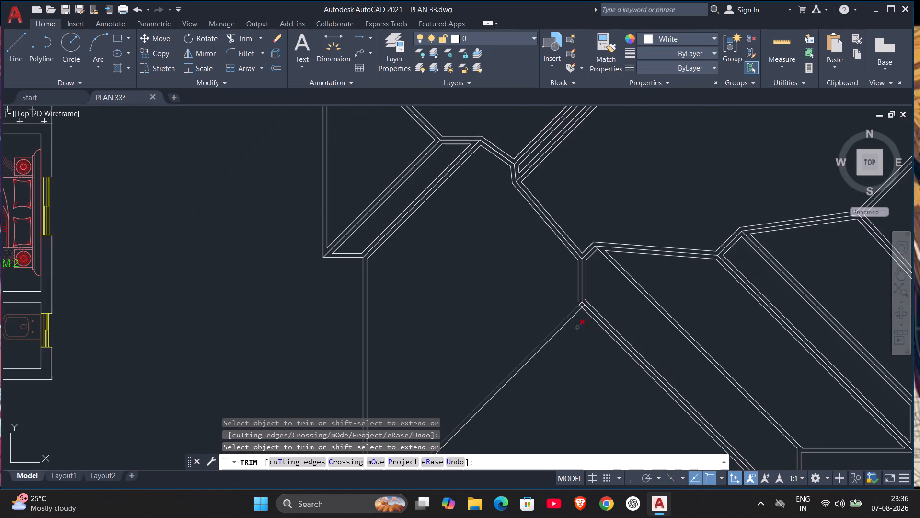
{"action": "scroll", "coordinate": [575, 345], "scroll_direction": "up", "scroll_amount": 1}
{"action": "middle_click_drag", "start_coordinate": [575, 337], "coordinate": [694, 291]}
{"action": "key", "text": "grave"}
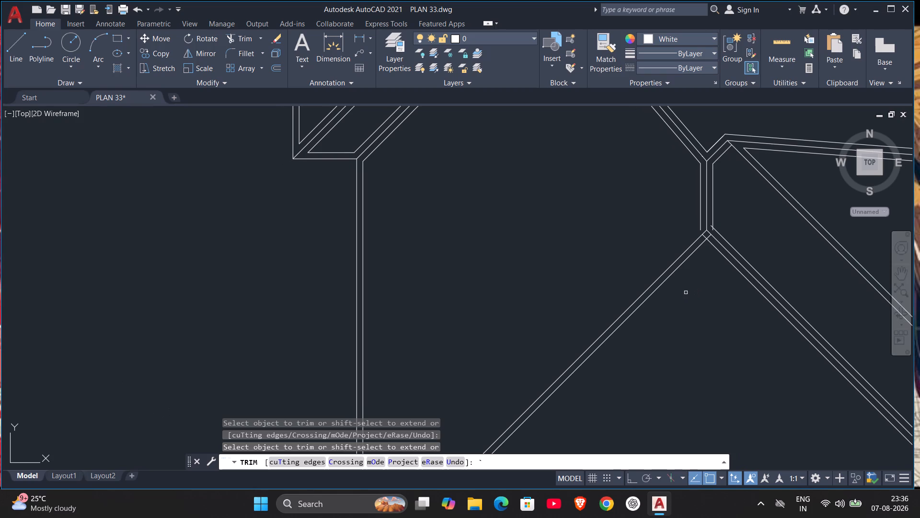
{"action": "middle_click_drag", "start_coordinate": [686, 292], "coordinate": [777, 165]}
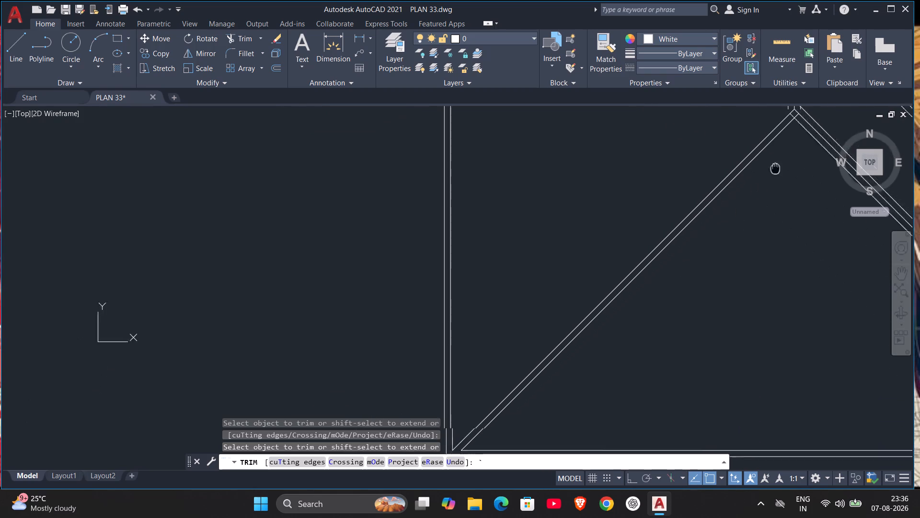
{"action": "middle_click_drag", "start_coordinate": [777, 165], "coordinate": [739, 213]}
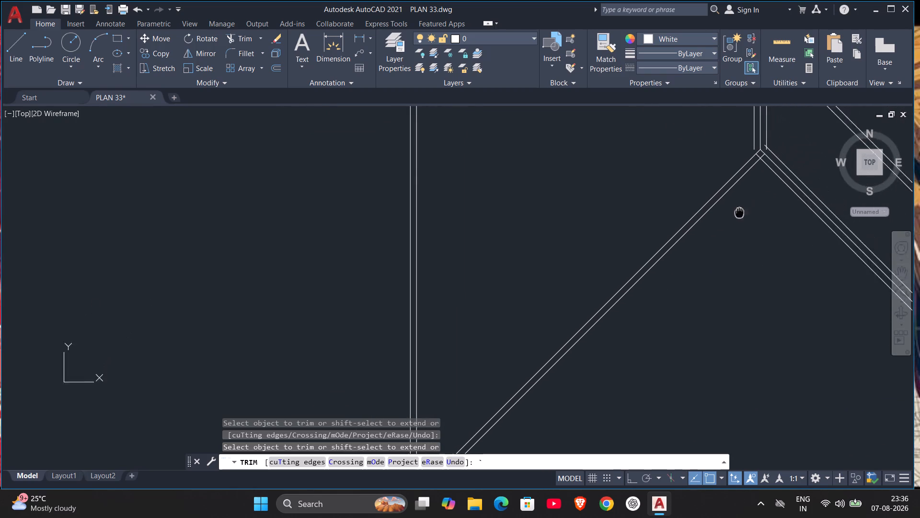
{"action": "middle_click_drag", "start_coordinate": [739, 213], "coordinate": [676, 305]}
{"action": "scroll", "coordinate": [688, 246], "scroll_direction": "up", "scroll_amount": 3}
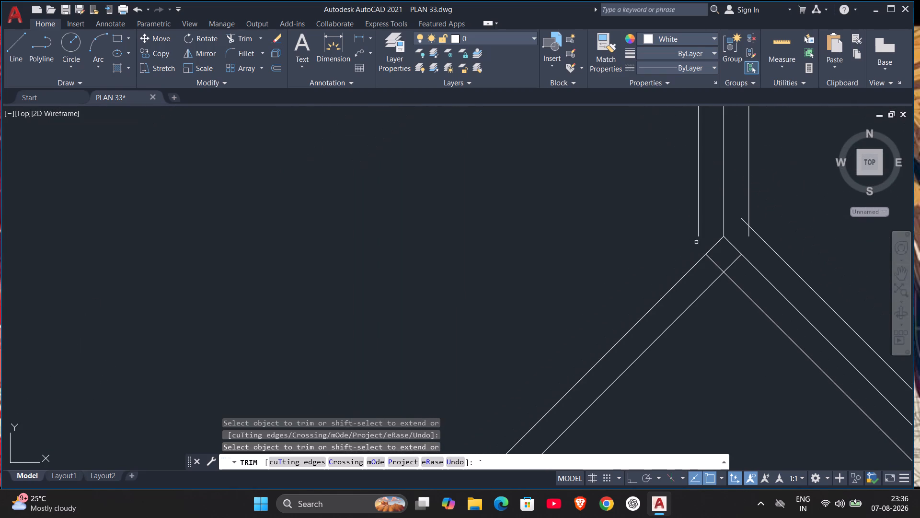
{"action": "key", "text": "Escape"}
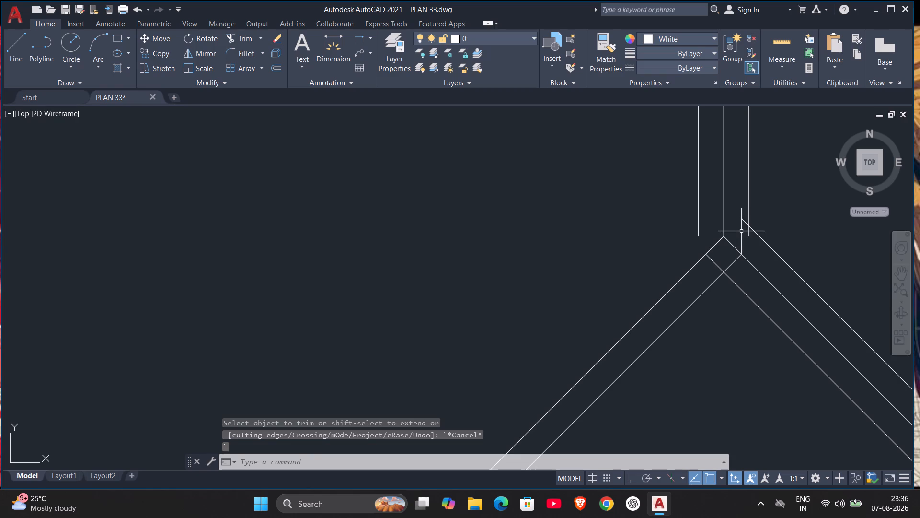
{"action": "type", "text": "EX"}
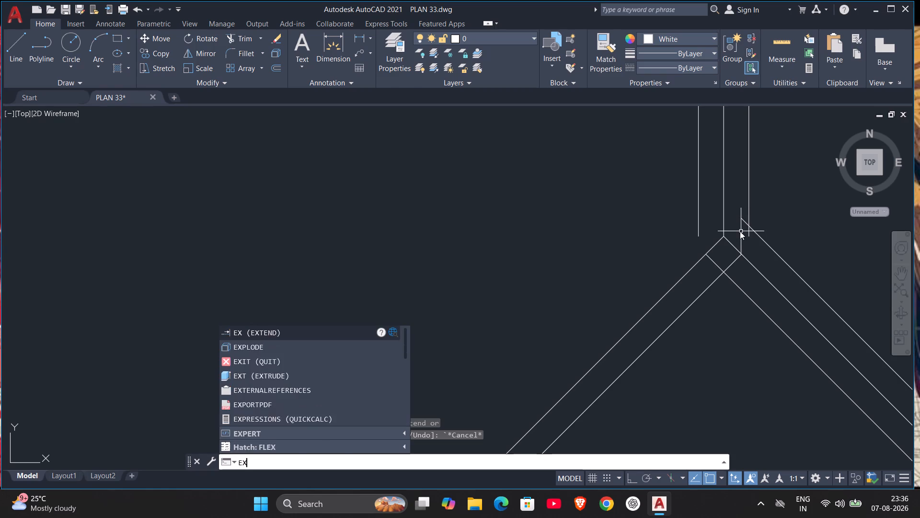
{"action": "key", "text": "Return"}
{"action": "left_click", "coordinate": [698, 223]}
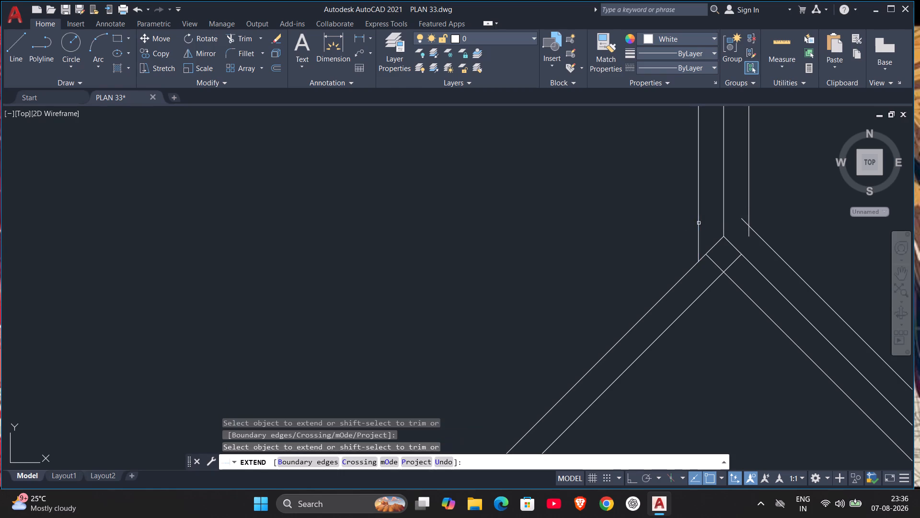
{"action": "key", "text": "Escape"}
Fillet the short vertical ridge's east offset to the southeast hip diagonal's upper offset with radius 0.
{"action": "key", "text": "f"}
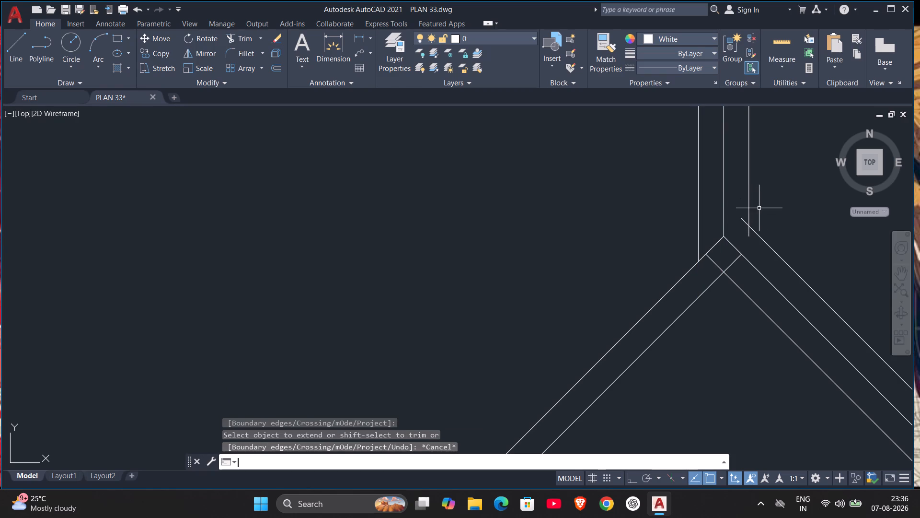
{"action": "key", "text": "Return"}
{"action": "key", "text": "r"}
{"action": "key", "text": "Return"}
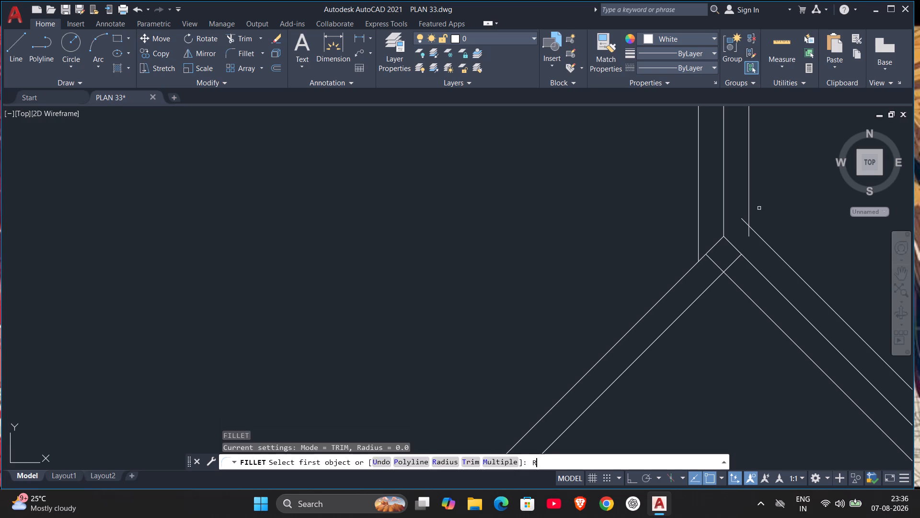
{"action": "key", "text": "0"}
{"action": "key", "text": "Return"}
{"action": "left_click", "coordinate": [748, 203]}
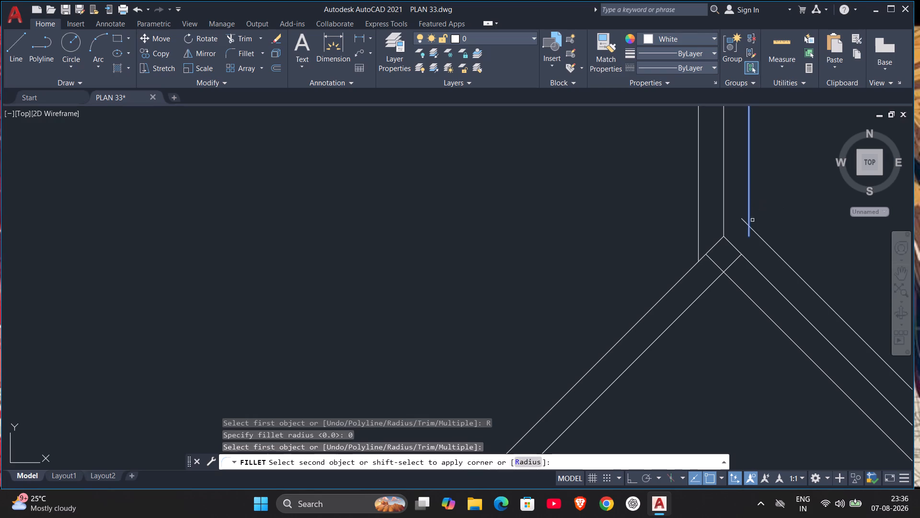
{"action": "left_click", "coordinate": [762, 238]}
{"action": "scroll", "coordinate": [766, 222], "scroll_direction": "down", "scroll_amount": 1}
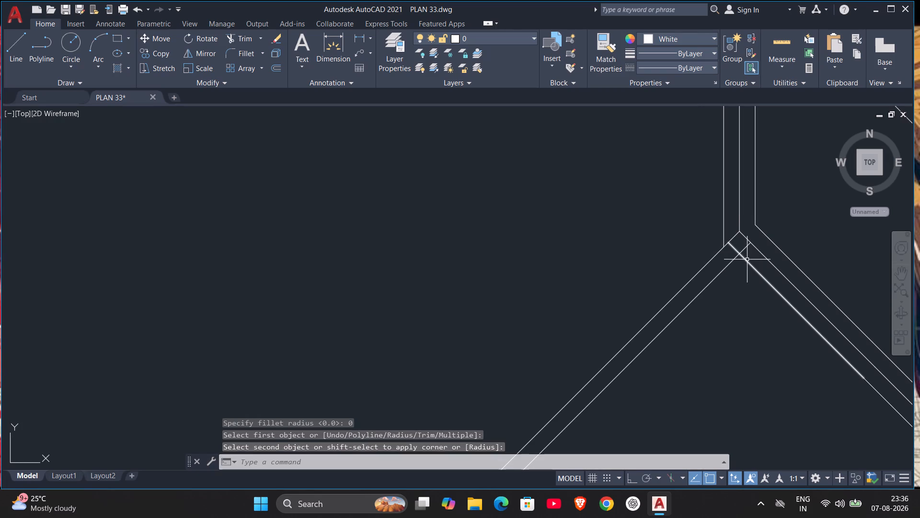
Fillet the two inner diagonal offsets of the triangular south roof face into a sharp apex.
{"action": "key", "text": "space"}
{"action": "left_click", "coordinate": [732, 263]}
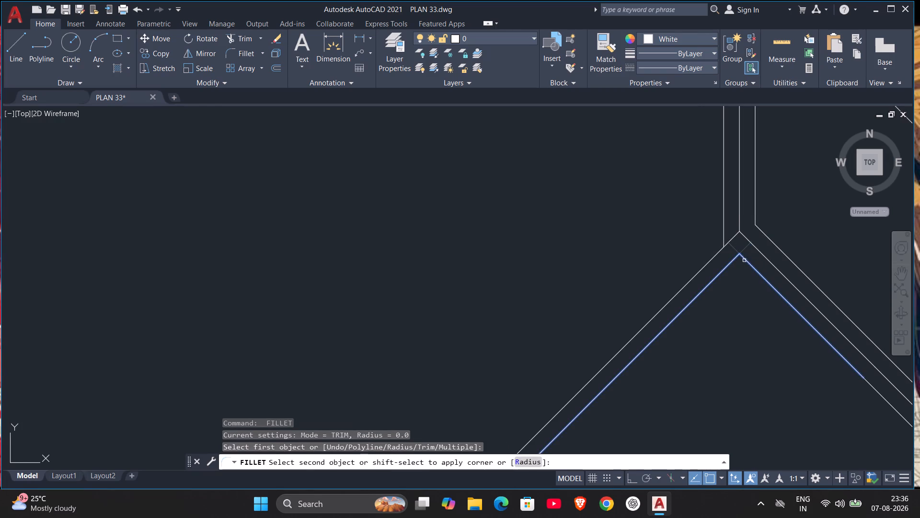
{"action": "left_click", "coordinate": [745, 259]}
Examine the offset lines and corners across the whole roof plan for unfinished joins.
{"action": "scroll", "coordinate": [770, 255], "scroll_direction": "down", "scroll_amount": 3}
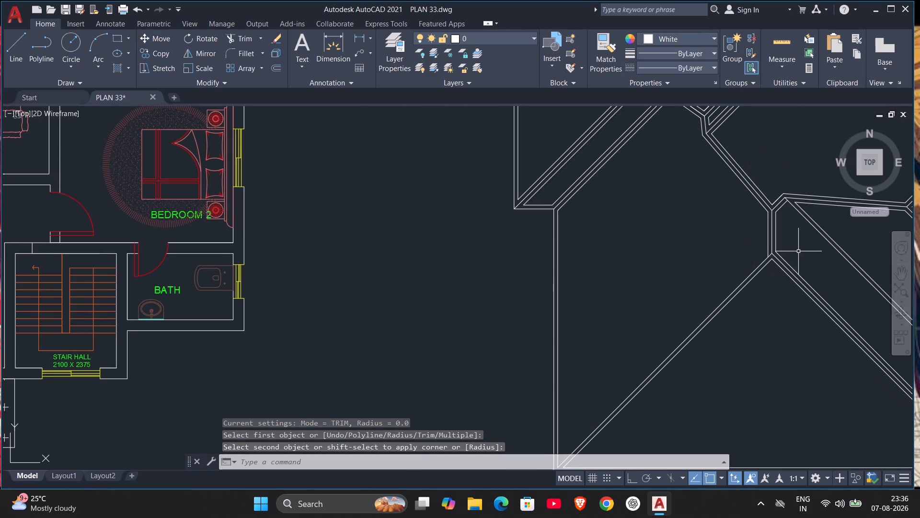
{"action": "middle_click_drag", "start_coordinate": [798, 251], "coordinate": [521, 386]}
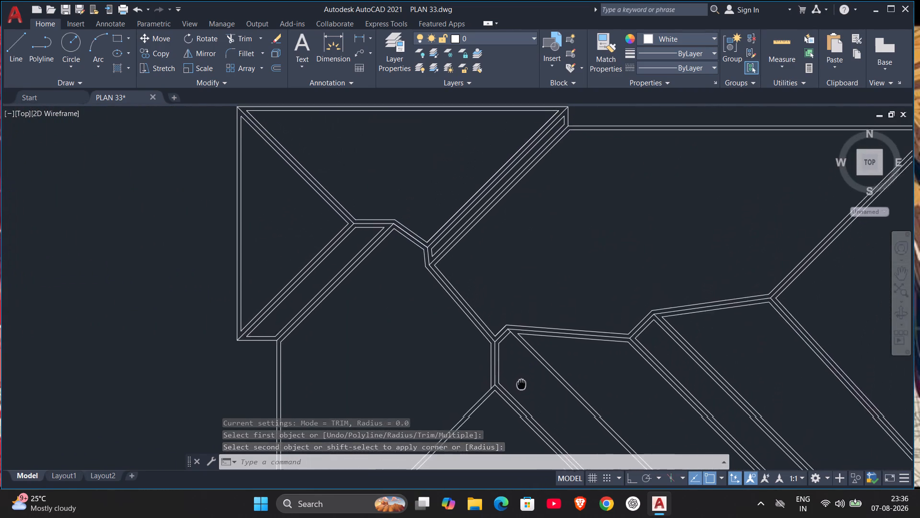
{"action": "middle_click_drag", "start_coordinate": [521, 386], "coordinate": [402, 247]}
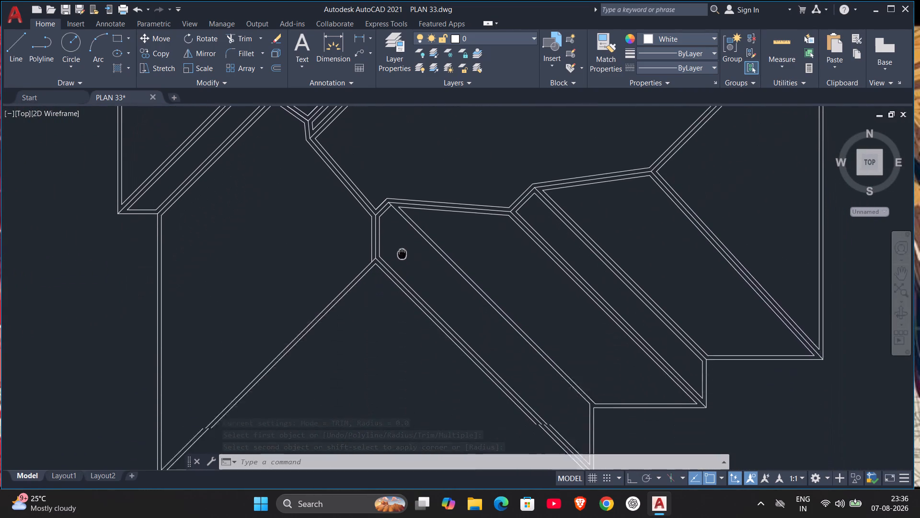
{"action": "middle_click_drag", "start_coordinate": [402, 247], "coordinate": [407, 202]}
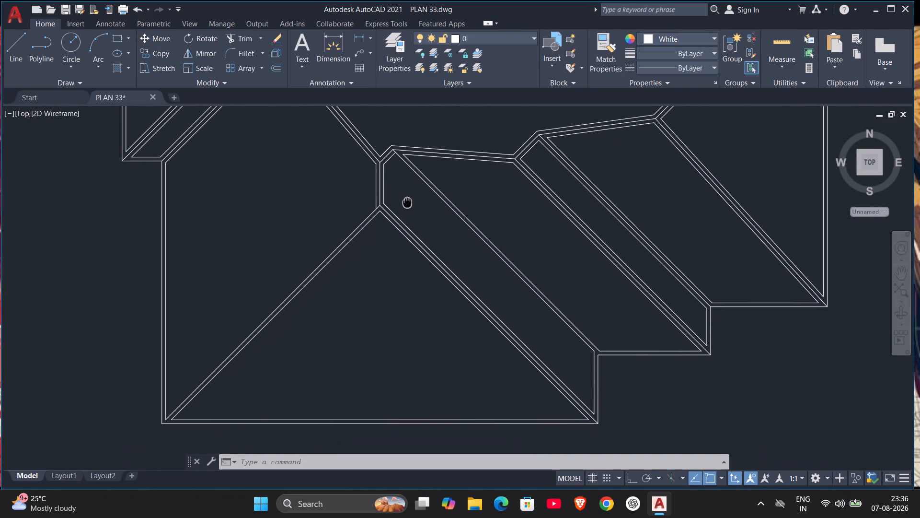
{"action": "middle_click_drag", "start_coordinate": [407, 202], "coordinate": [340, 414]}
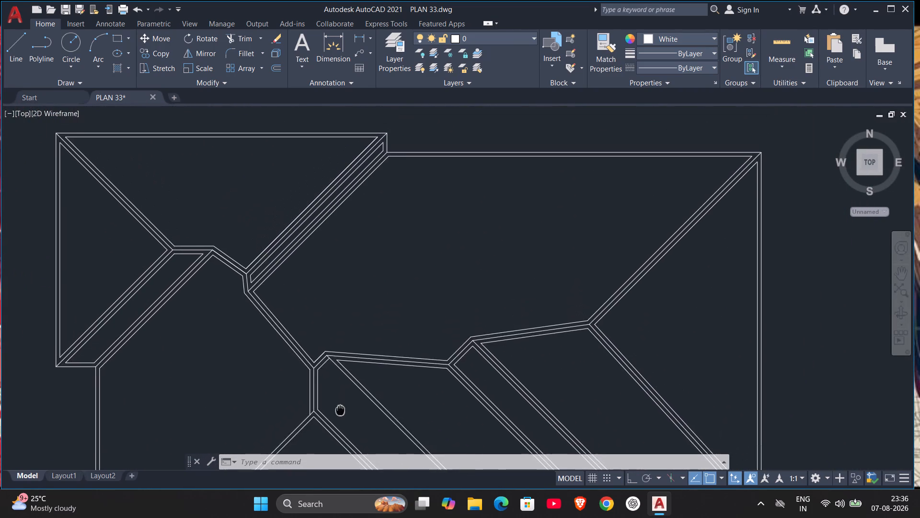
{"action": "middle_click_drag", "start_coordinate": [340, 414], "coordinate": [541, 416]}
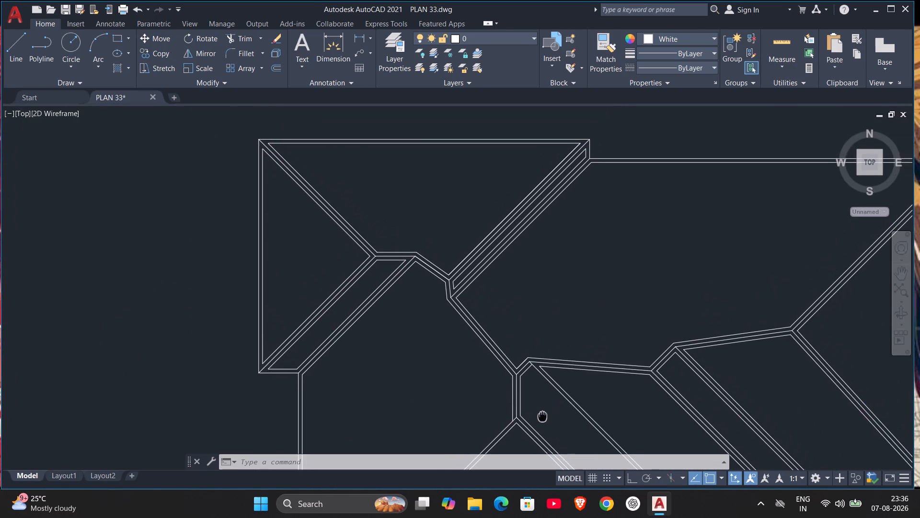
{"action": "middle_click_drag", "start_coordinate": [541, 416], "coordinate": [600, 177]}
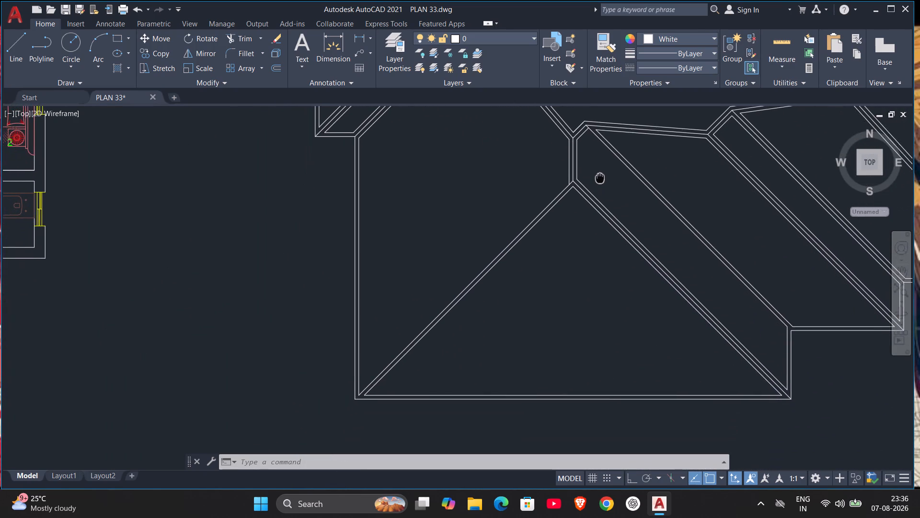
{"action": "middle_click_drag", "start_coordinate": [600, 177], "coordinate": [610, 275]}
{"action": "key", "text": "Escape"}
{"action": "scroll", "coordinate": [604, 275], "scroll_direction": "down", "scroll_amount": 4}
{"action": "scroll", "coordinate": [603, 274], "scroll_direction": "up", "scroll_amount": 2}
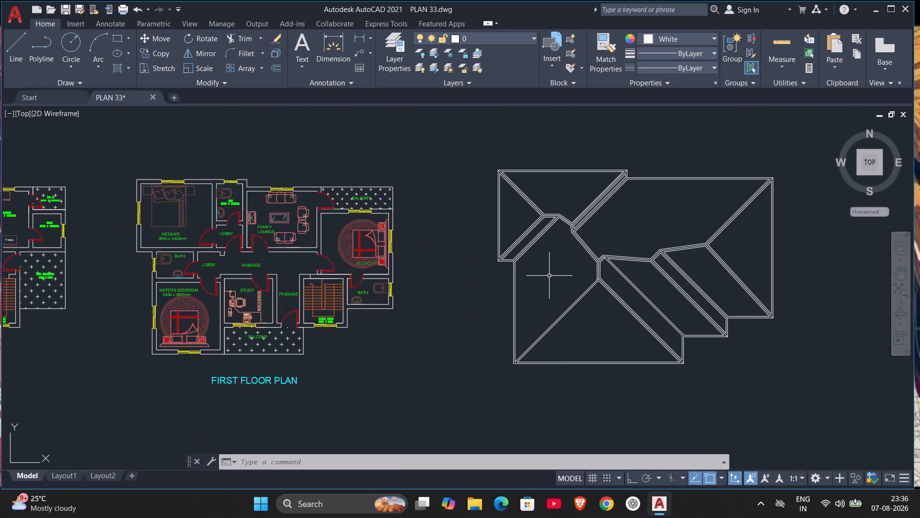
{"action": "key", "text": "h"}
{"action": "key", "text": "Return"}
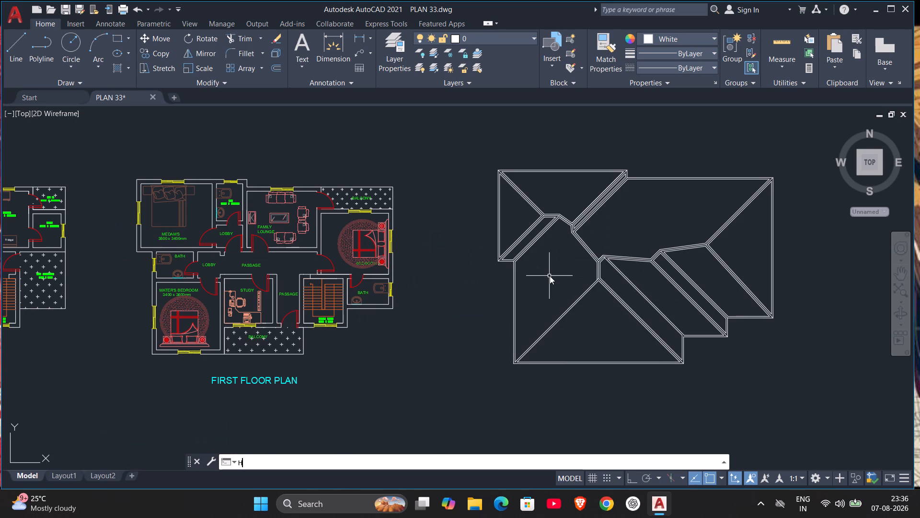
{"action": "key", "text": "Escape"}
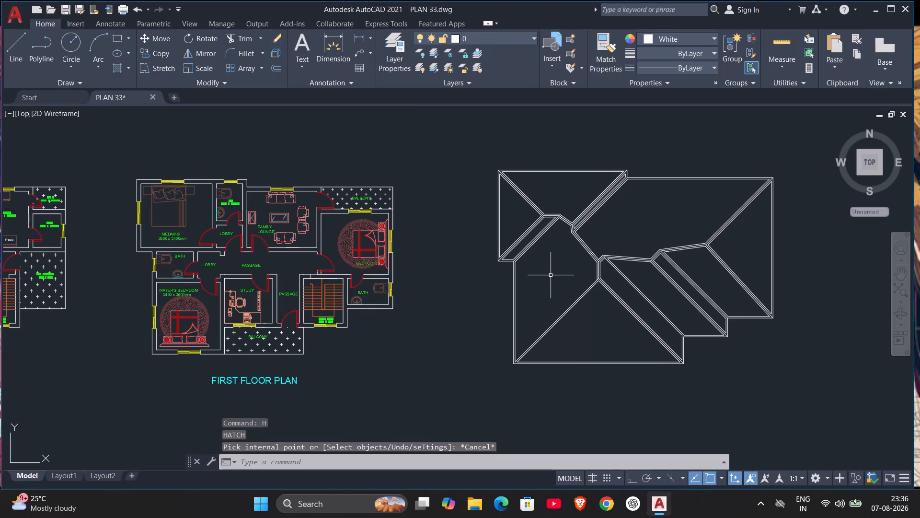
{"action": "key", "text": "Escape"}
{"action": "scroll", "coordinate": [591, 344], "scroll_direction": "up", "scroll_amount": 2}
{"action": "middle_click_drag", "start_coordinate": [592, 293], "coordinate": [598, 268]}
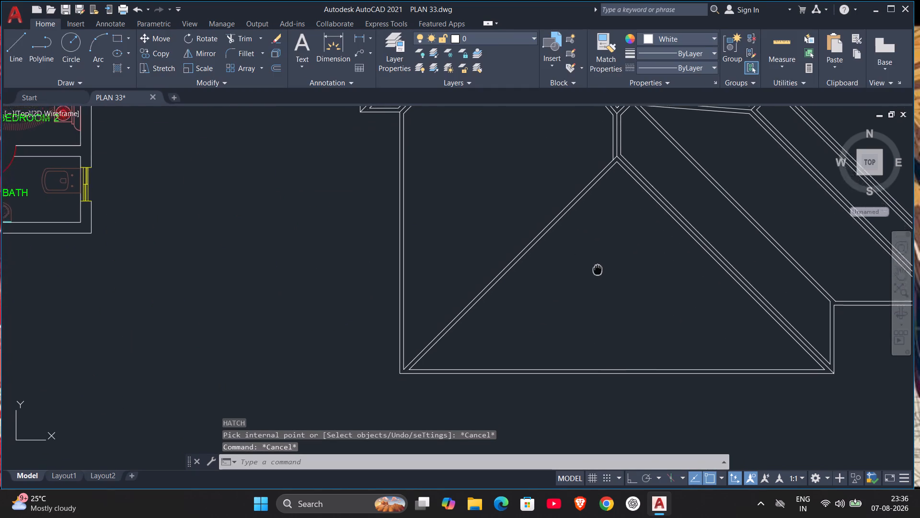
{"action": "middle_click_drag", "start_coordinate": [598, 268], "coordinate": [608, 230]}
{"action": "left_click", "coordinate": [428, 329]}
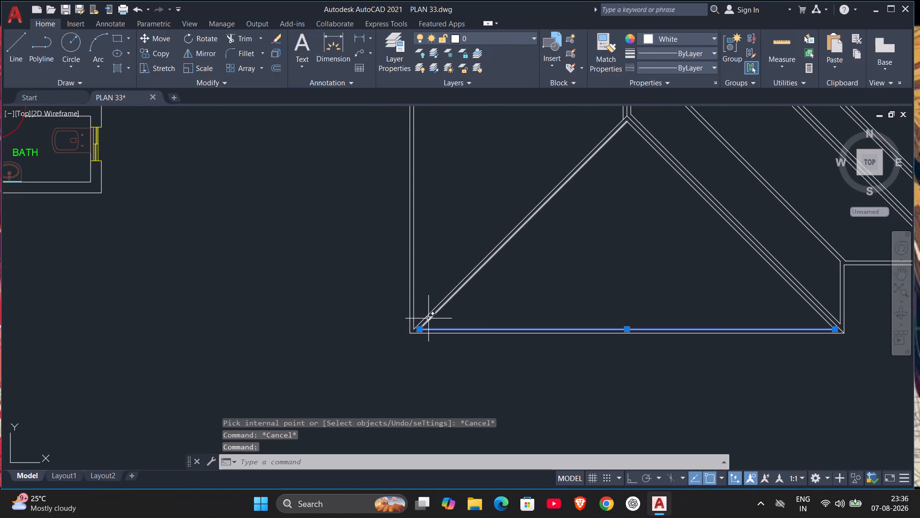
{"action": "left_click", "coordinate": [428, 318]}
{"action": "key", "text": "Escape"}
Draw a long horizontal base line with Ortho on, below the roof plan and east of the existing elevation.
{"action": "scroll", "coordinate": [681, 293], "scroll_direction": "down", "scroll_amount": 4}
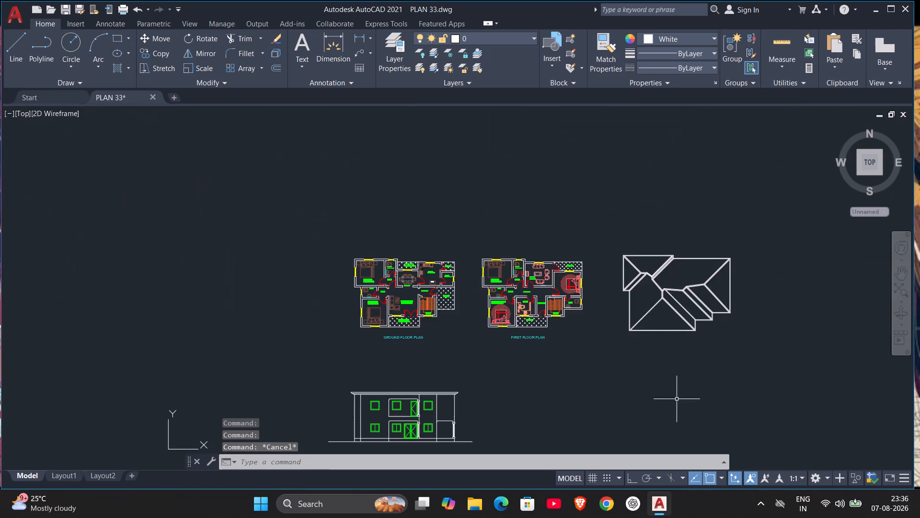
{"action": "middle_click_drag", "start_coordinate": [674, 424], "coordinate": [640, 312]}
{"action": "scroll", "coordinate": [532, 330], "scroll_direction": "up", "scroll_amount": 1}
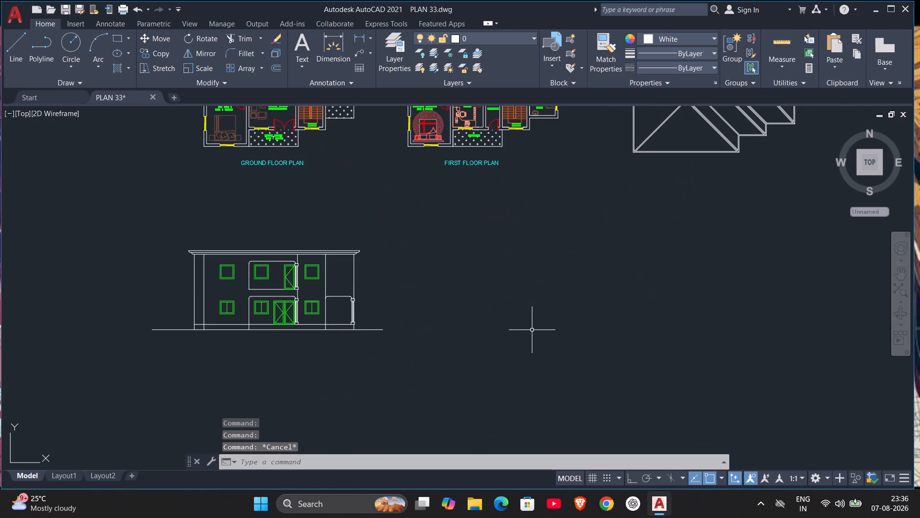
{"action": "key", "text": "l"}
{"action": "key", "text": "Return"}
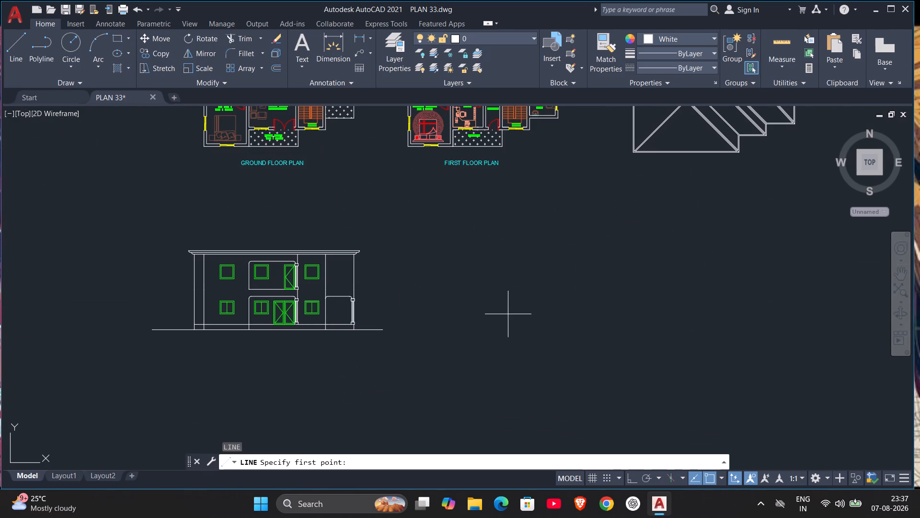
{"action": "left_click", "coordinate": [534, 320]}
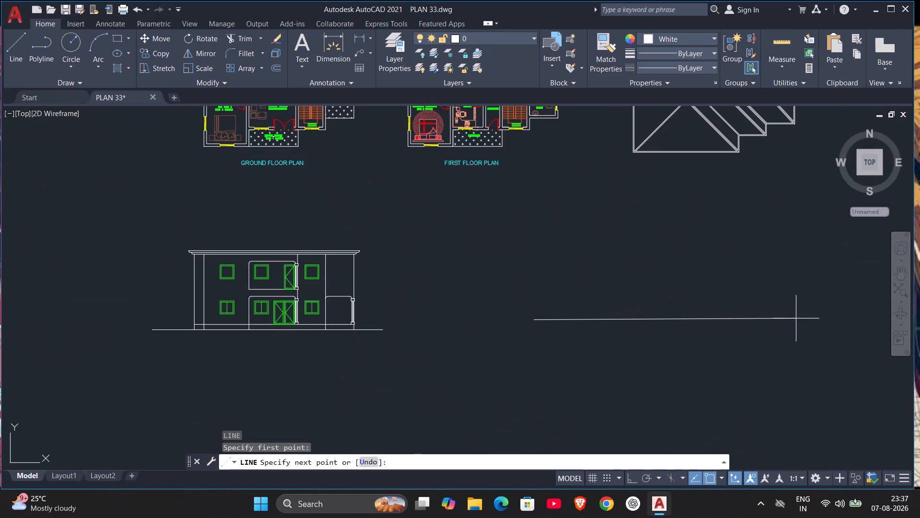
{"action": "key", "text": "F8"}
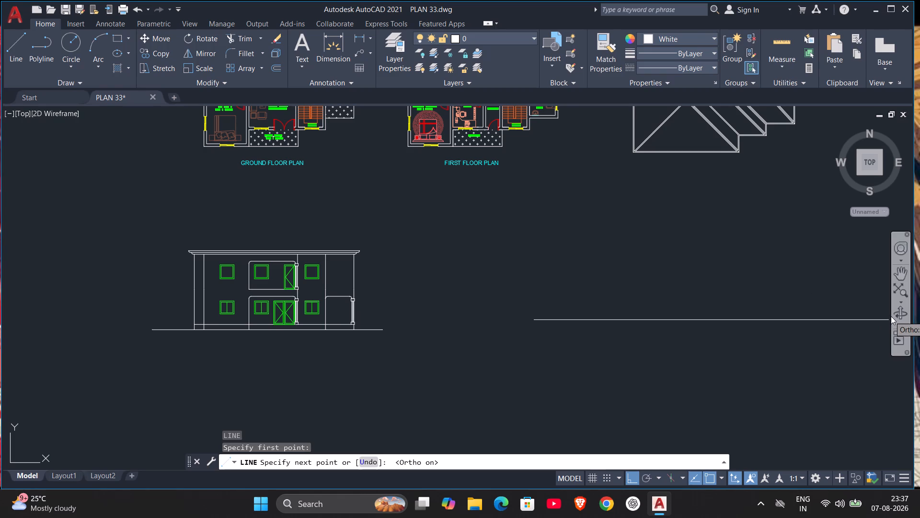
{"action": "left_click", "coordinate": [891, 316]}
{"action": "middle_click_drag", "start_coordinate": [871, 308], "coordinate": [571, 332]}
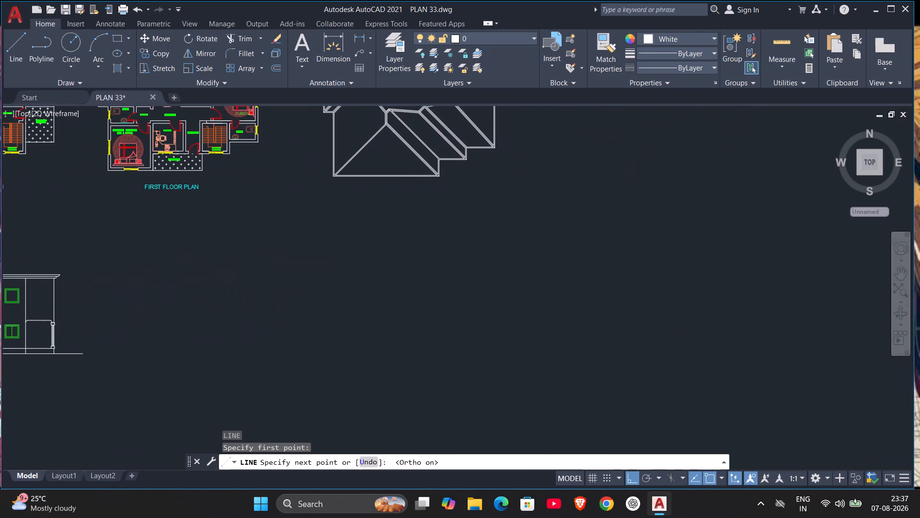
{"action": "left_click", "coordinate": [675, 327]}
{"action": "key", "text": "Escape"}
Join the four inner offset lines of the triangular south roof face into one polyline.
{"action": "middle_click_drag", "start_coordinate": [402, 271], "coordinate": [410, 275]}
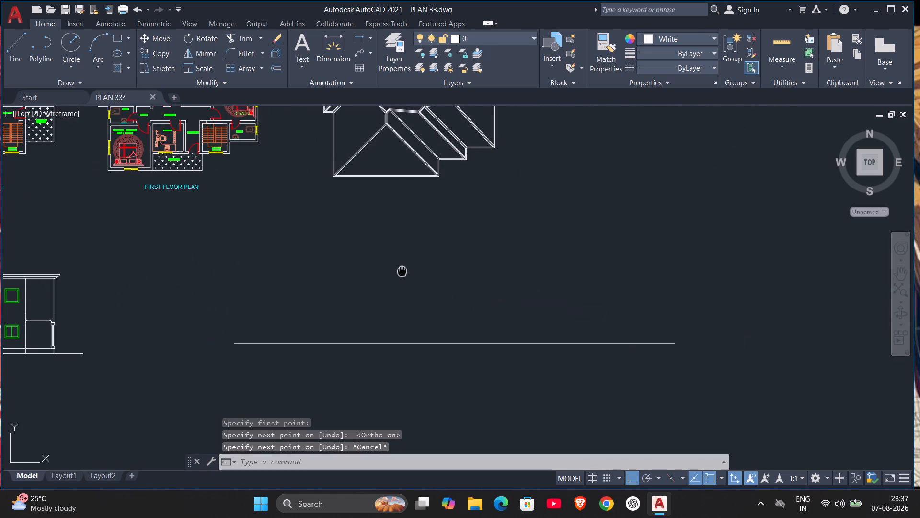
{"action": "middle_click_drag", "start_coordinate": [410, 275], "coordinate": [565, 392]}
{"action": "scroll", "coordinate": [521, 274], "scroll_direction": "up", "scroll_amount": 4}
{"action": "scroll", "coordinate": [516, 308], "scroll_direction": "down", "scroll_amount": 2}
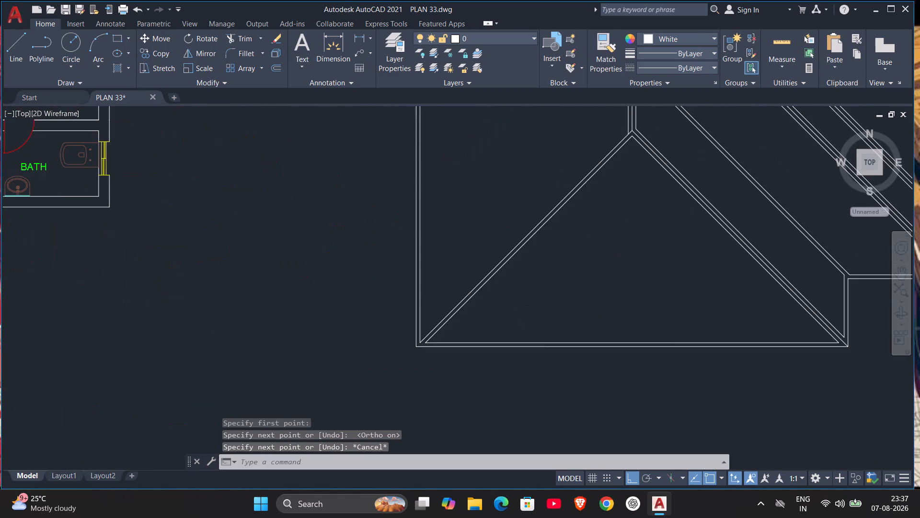
{"action": "scroll", "coordinate": [516, 308], "scroll_direction": "up", "scroll_amount": 1}
{"action": "scroll", "coordinate": [516, 308], "scroll_direction": "down", "scroll_amount": 1}
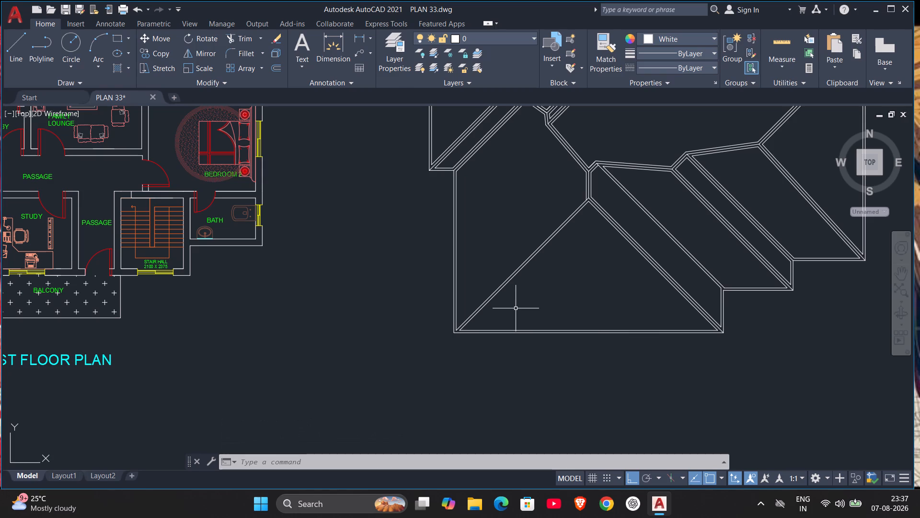
{"action": "middle_click_drag", "start_coordinate": [516, 308], "coordinate": [497, 364]}
{"action": "scroll", "coordinate": [495, 362], "scroll_direction": "up", "scroll_amount": 2}
{"action": "left_click", "coordinate": [416, 369]}
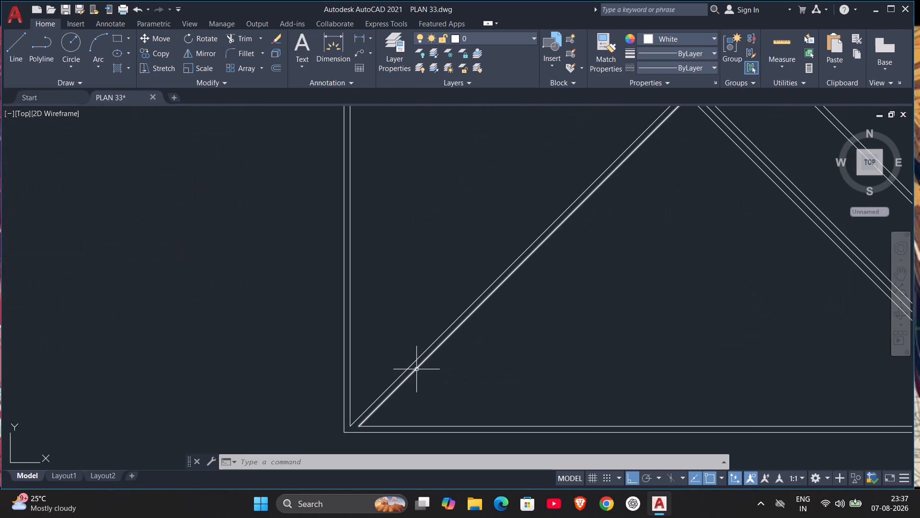
{"action": "left_click", "coordinate": [430, 425]}
{"action": "middle_click_drag", "start_coordinate": [762, 324], "coordinate": [483, 346]}
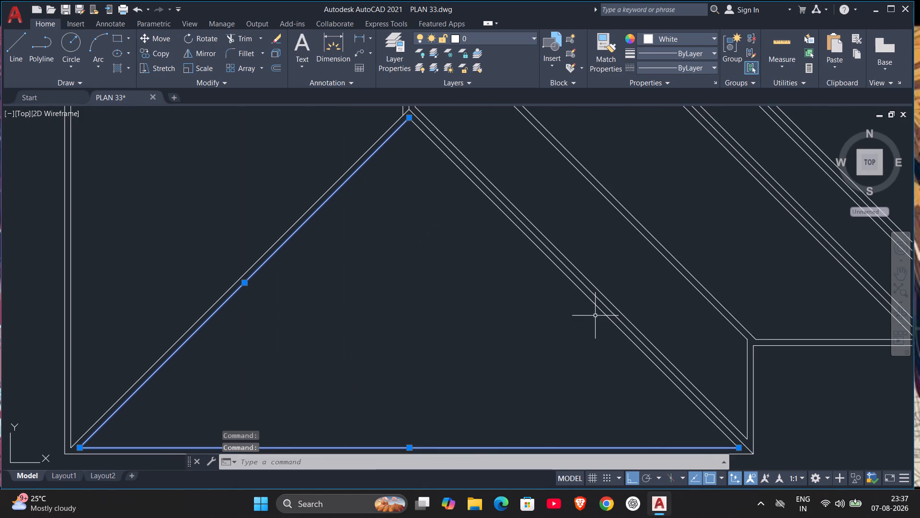
{"action": "left_click", "coordinate": [601, 308]}
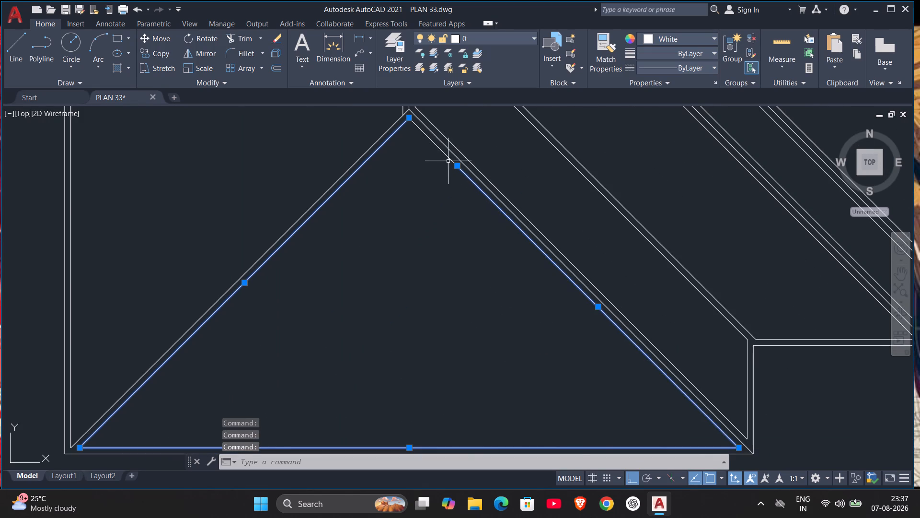
{"action": "left_click", "coordinate": [444, 152]}
{"action": "key", "text": "j"}
{"action": "key", "text": "Return"}
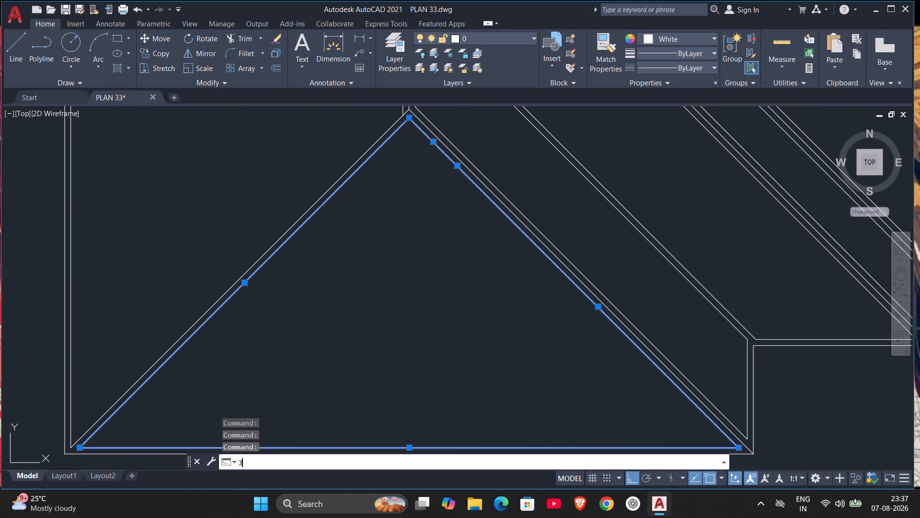
Copy the joined triangular south face outline straight down from its east base corner onto the new base line.
{"action": "left_click", "coordinate": [507, 217]}
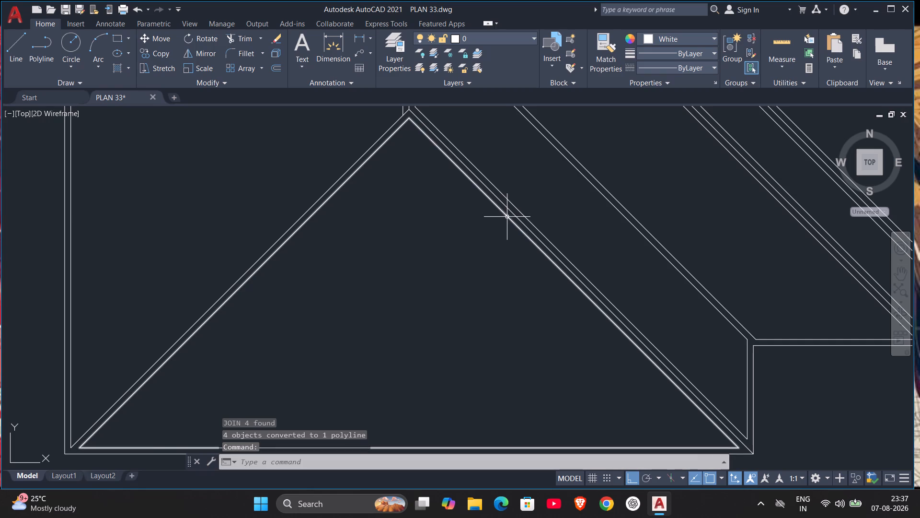
{"action": "type", "text": "CO"}
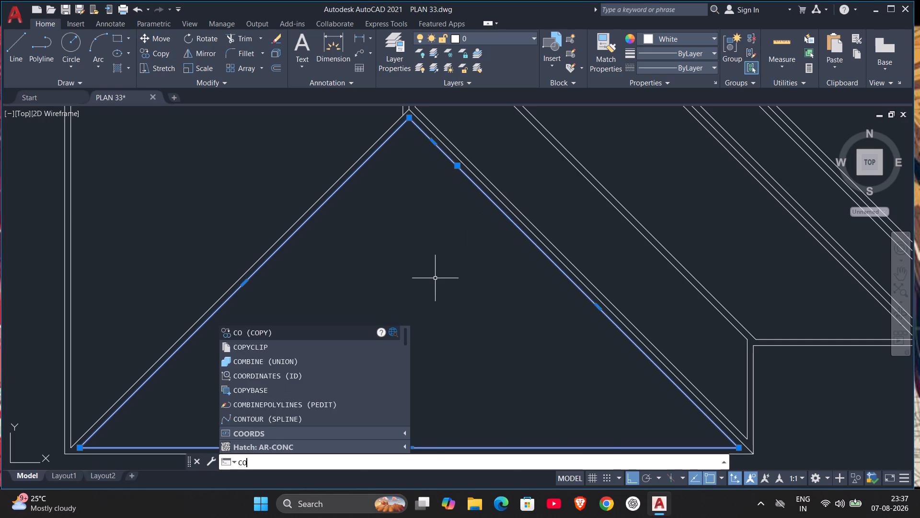
{"action": "key", "text": "Return"}
{"action": "scroll", "coordinate": [463, 299], "scroll_direction": "down", "scroll_amount": 2}
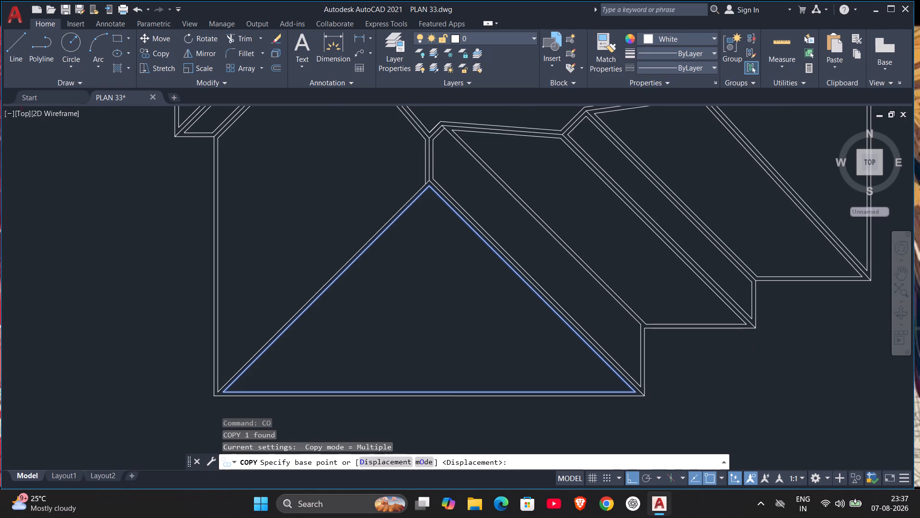
{"action": "middle_click_drag", "start_coordinate": [474, 331], "coordinate": [473, 298]}
{"action": "scroll", "coordinate": [554, 329], "scroll_direction": "up", "scroll_amount": 2}
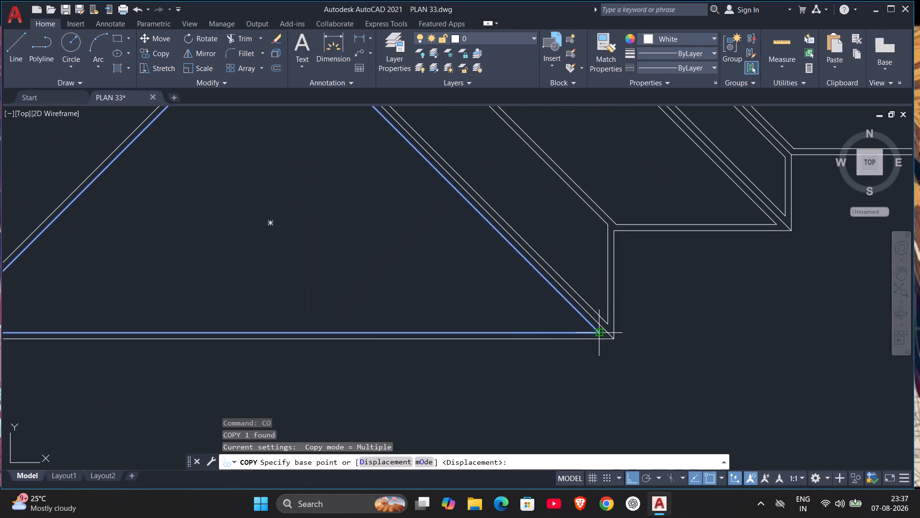
{"action": "left_click", "coordinate": [600, 333]}
{"action": "scroll", "coordinate": [605, 417], "scroll_direction": "down", "scroll_amount": 2}
{"action": "middle_click_drag", "start_coordinate": [604, 411], "coordinate": [652, 177]}
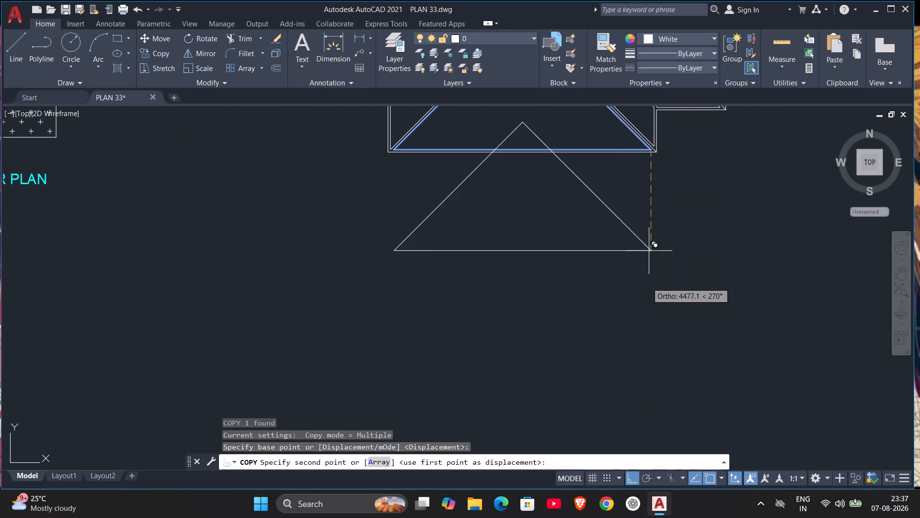
{"action": "middle_click_drag", "start_coordinate": [572, 396], "coordinate": [629, 186]}
{"action": "scroll", "coordinate": [596, 342], "scroll_direction": "up", "scroll_amount": 2}
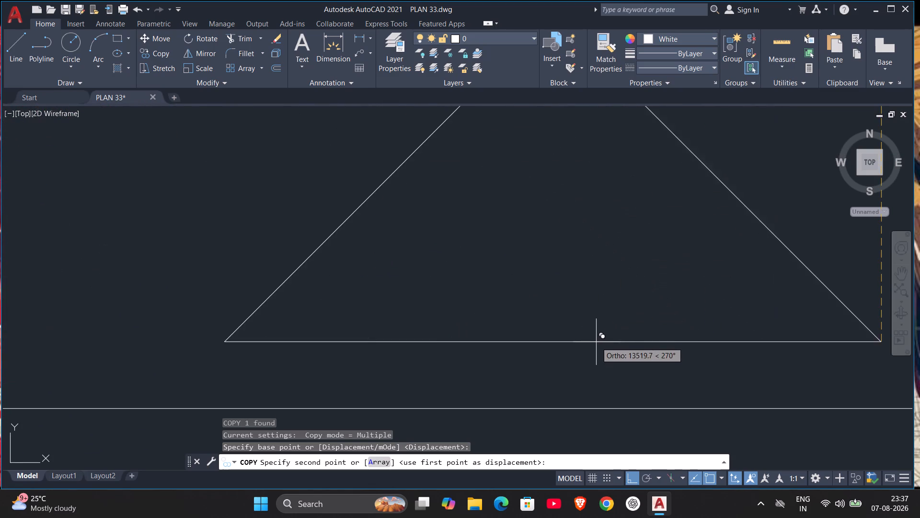
{"action": "scroll", "coordinate": [579, 408], "scroll_direction": "up", "scroll_amount": 3}
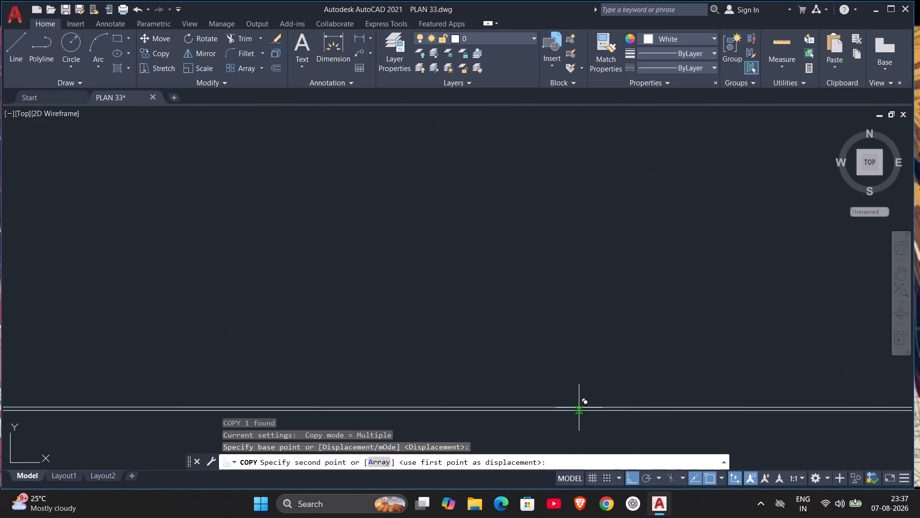
{"action": "left_click", "coordinate": [576, 412]}
{"action": "scroll", "coordinate": [598, 315], "scroll_direction": "down", "scroll_amount": 5}
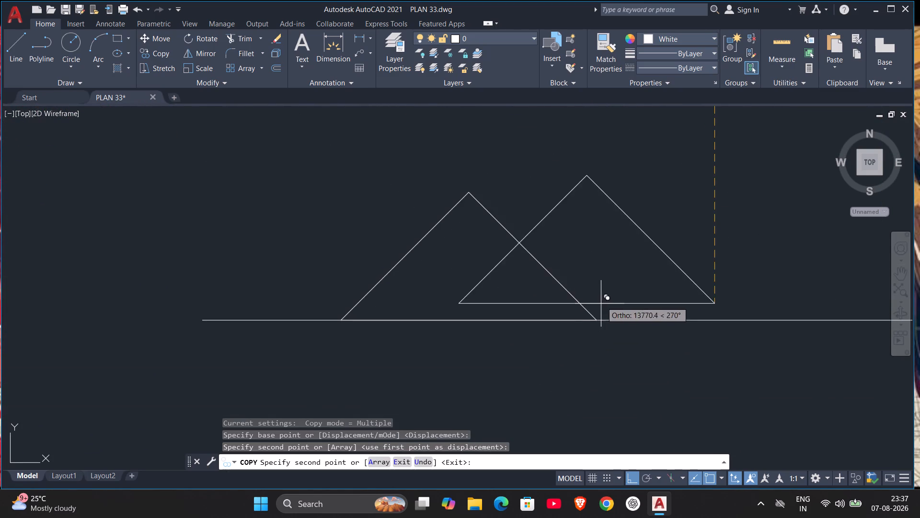
{"action": "key", "text": "Escape"}
Join the four inner offset lines of the narrow slanted west roof face into one polyline.
{"action": "scroll", "coordinate": [599, 223], "scroll_direction": "down", "scroll_amount": 2}
{"action": "middle_click_drag", "start_coordinate": [600, 235], "coordinate": [630, 489]}
{"action": "scroll", "coordinate": [586, 336], "scroll_direction": "up", "scroll_amount": 3}
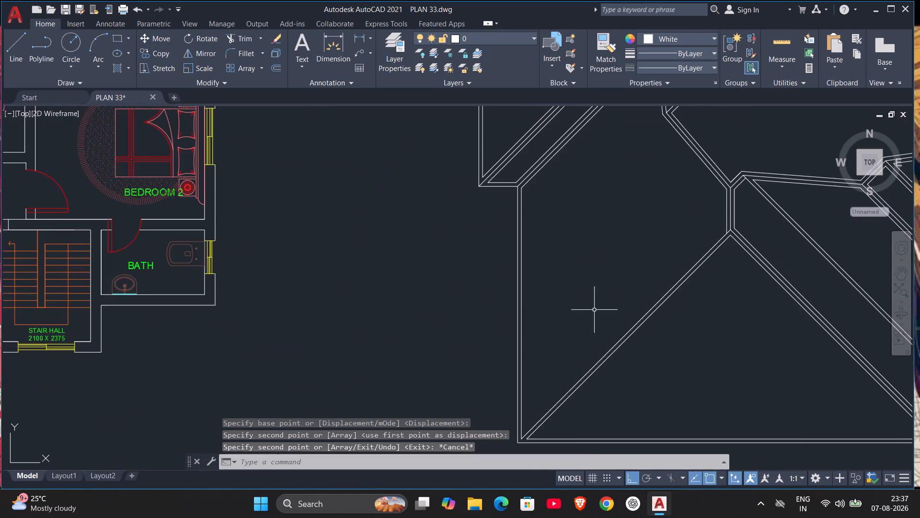
{"action": "scroll", "coordinate": [600, 322], "scroll_direction": "down", "scroll_amount": 2}
{"action": "middle_click_drag", "start_coordinate": [609, 269], "coordinate": [642, 136]}
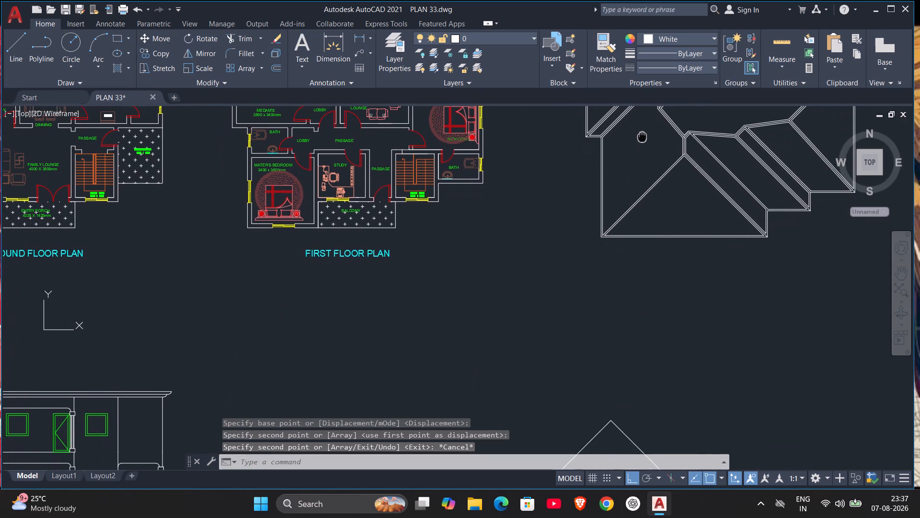
{"action": "middle_click_drag", "start_coordinate": [642, 136], "coordinate": [642, 135]}
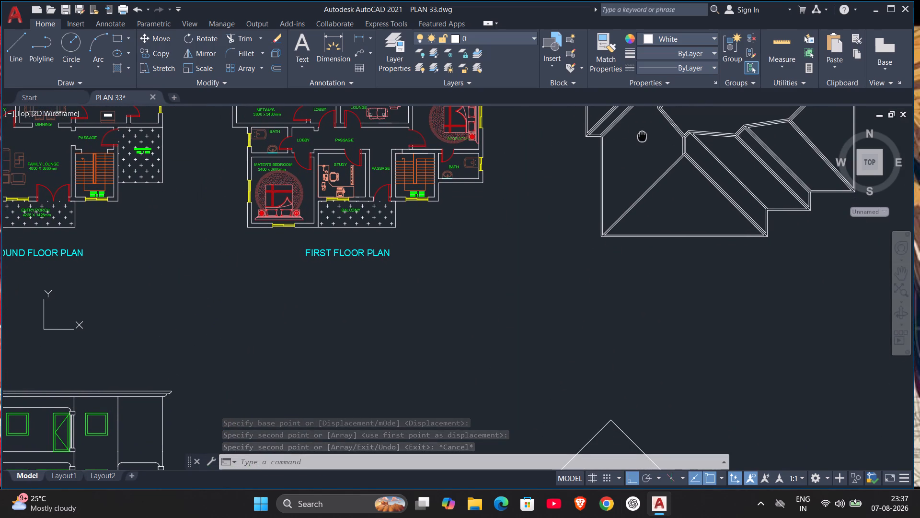
{"action": "middle_click_drag", "start_coordinate": [642, 135], "coordinate": [623, 231]}
{"action": "middle_click_drag", "start_coordinate": [596, 274], "coordinate": [595, 360]}
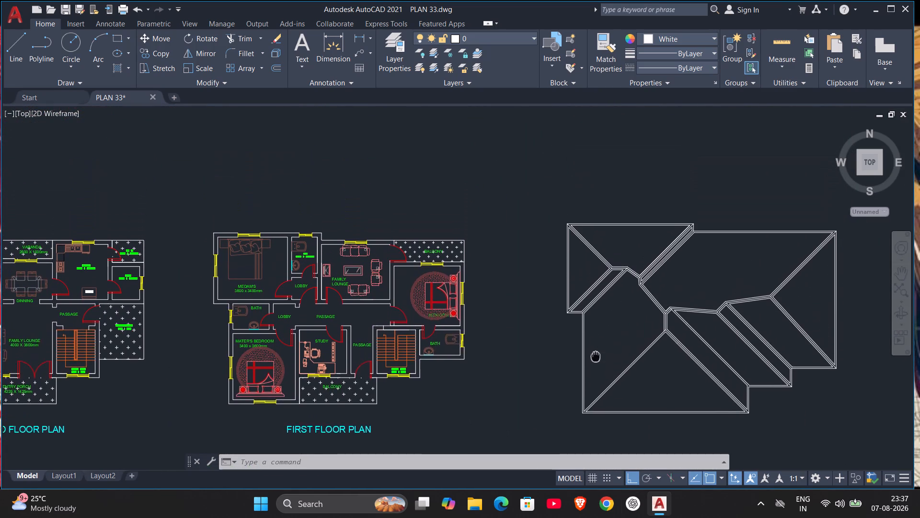
{"action": "middle_click_drag", "start_coordinate": [595, 360], "coordinate": [589, 388]}
{"action": "scroll", "coordinate": [588, 376], "scroll_direction": "up", "scroll_amount": 3}
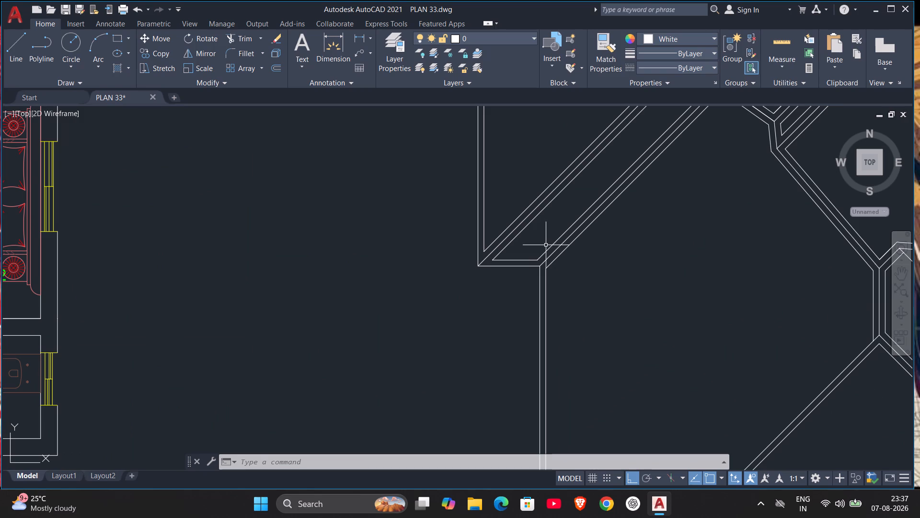
{"action": "left_click", "coordinate": [547, 247]}
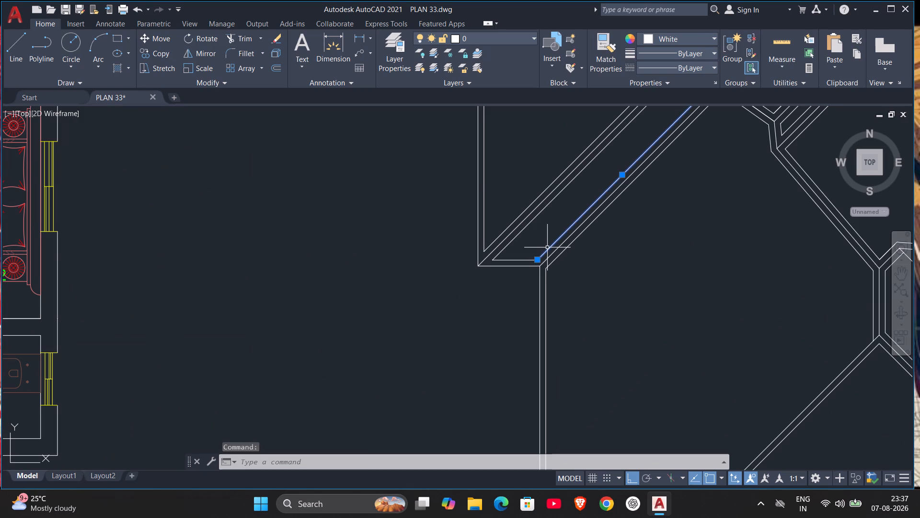
{"action": "left_click", "coordinate": [519, 260]}
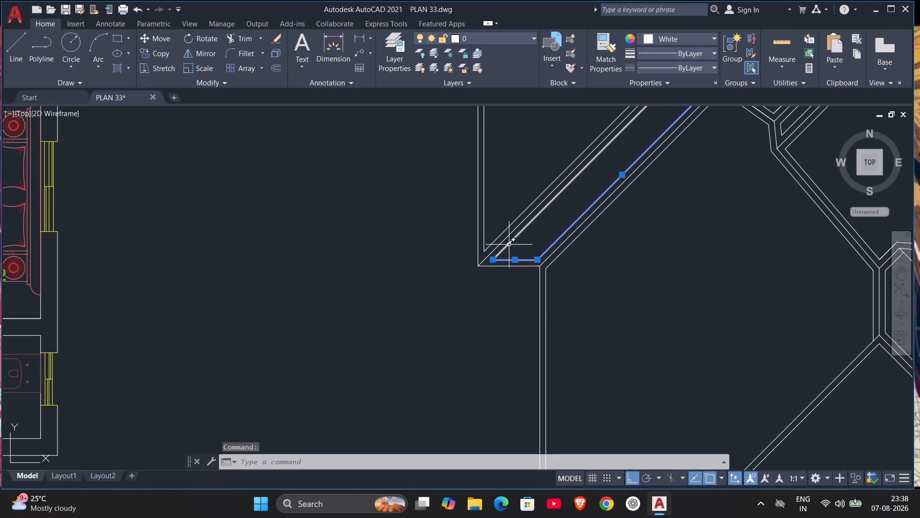
{"action": "left_click", "coordinate": [509, 245]}
{"action": "middle_click_drag", "start_coordinate": [547, 224], "coordinate": [535, 255]}
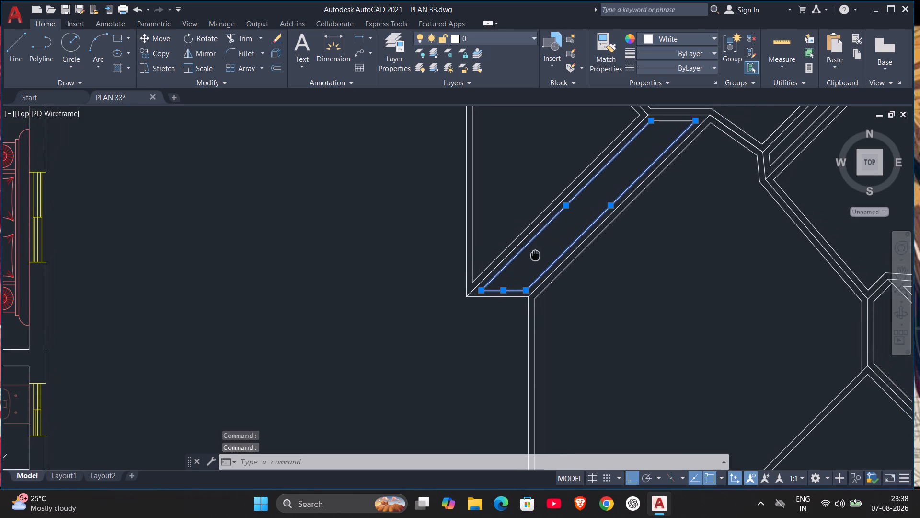
{"action": "middle_click_drag", "start_coordinate": [535, 255], "coordinate": [534, 255]}
{"action": "scroll", "coordinate": [534, 255], "scroll_direction": "down", "scroll_amount": 1}
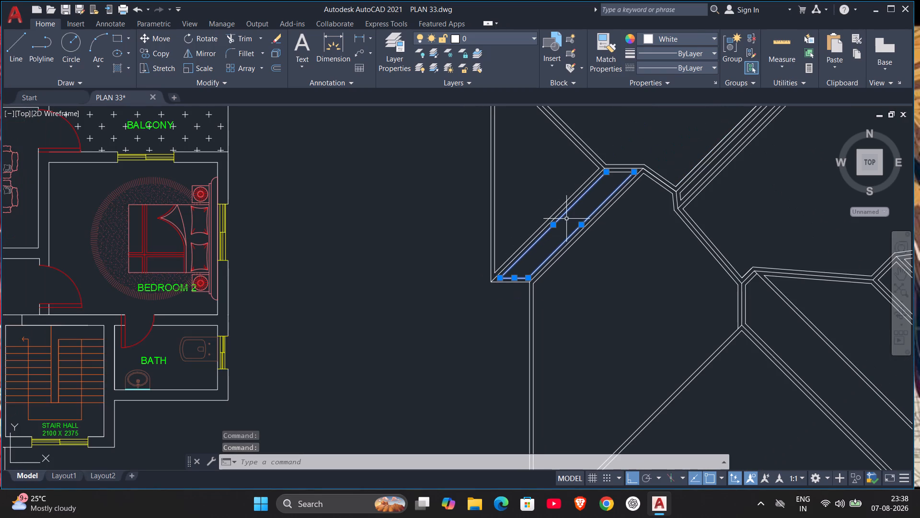
{"action": "left_click", "coordinate": [614, 173]}
{"action": "key", "text": "j"}
{"action": "key", "text": "Return"}
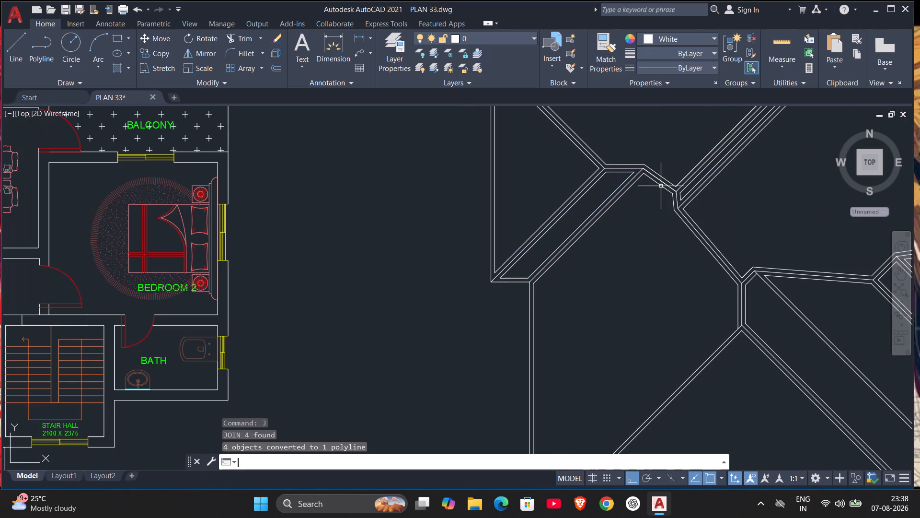
Copy the narrow slanted west face outline with Ortho off, placing its southeast corner on the copied triangle's west base corner.
{"action": "left_click", "coordinate": [629, 172]}
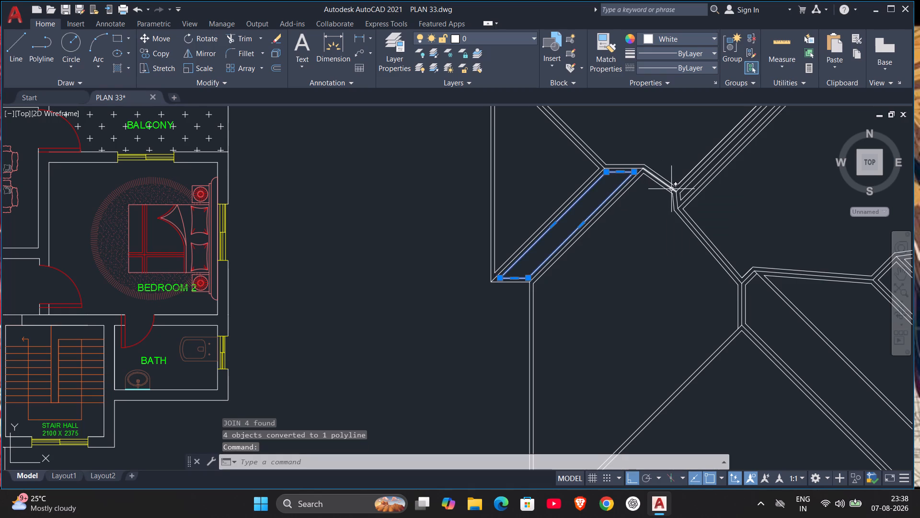
{"action": "type", "text": "CO"}
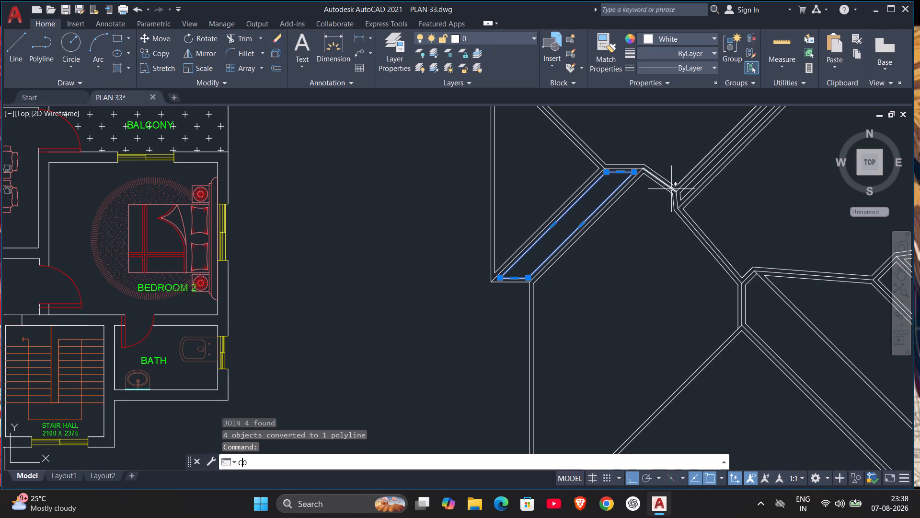
{"action": "key", "text": "Return"}
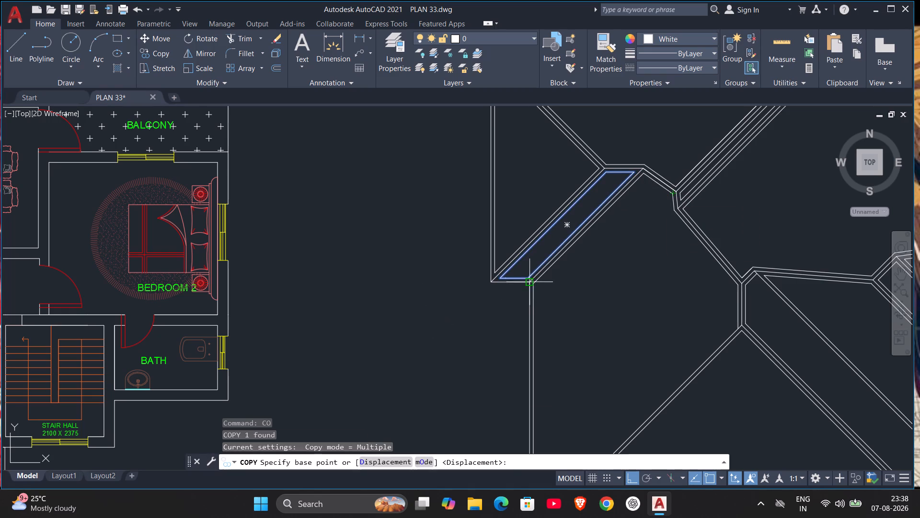
{"action": "left_click", "coordinate": [526, 278]}
{"action": "scroll", "coordinate": [586, 373], "scroll_direction": "down", "scroll_amount": 3}
{"action": "middle_click_drag", "start_coordinate": [591, 389], "coordinate": [551, 165]}
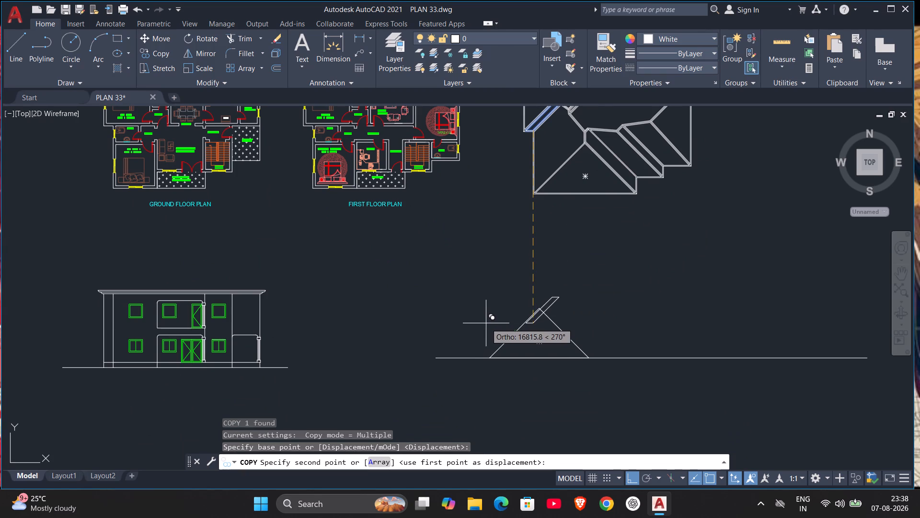
{"action": "key", "text": "F8"}
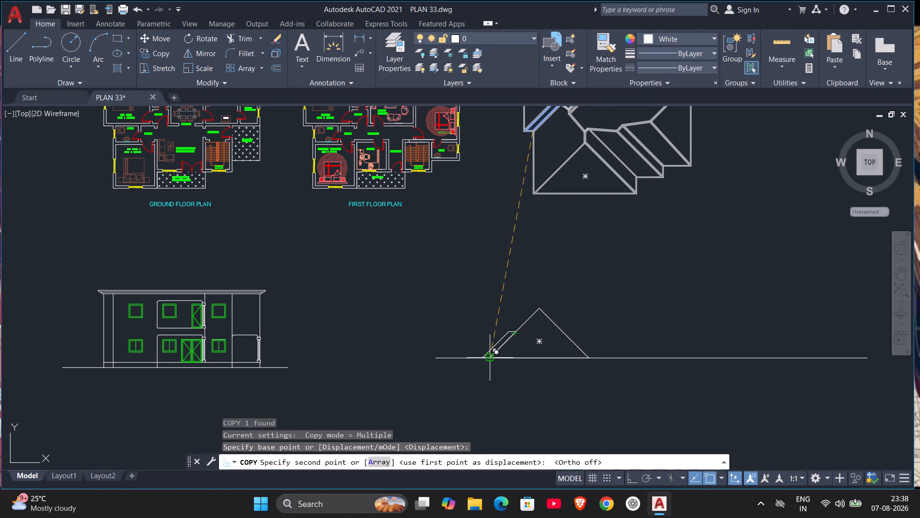
{"action": "scroll", "coordinate": [490, 355], "scroll_direction": "up", "scroll_amount": 3}
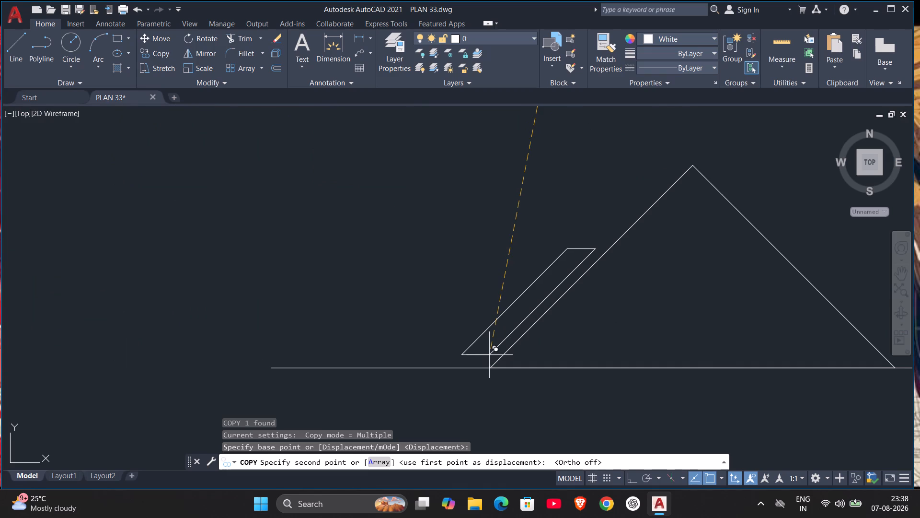
{"action": "scroll", "coordinate": [487, 354], "scroll_direction": "down", "scroll_amount": 4}
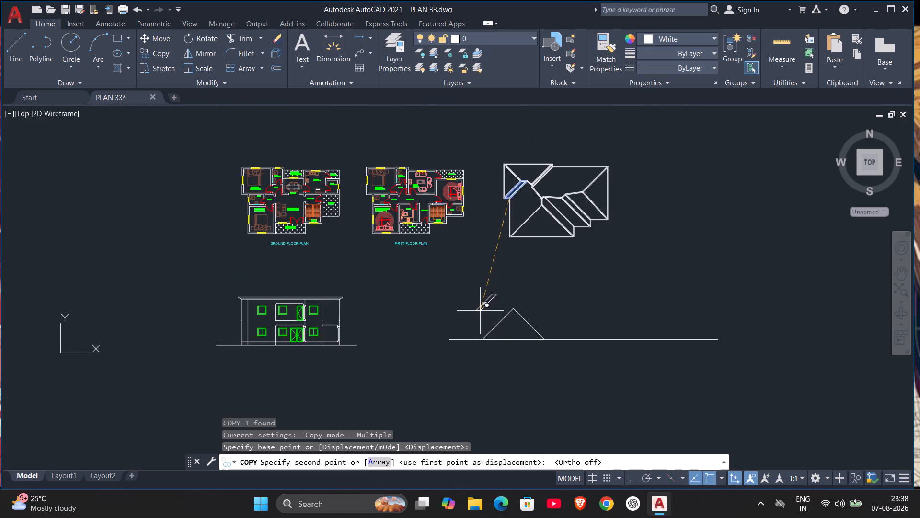
{"action": "scroll", "coordinate": [480, 311], "scroll_direction": "up", "scroll_amount": 3}
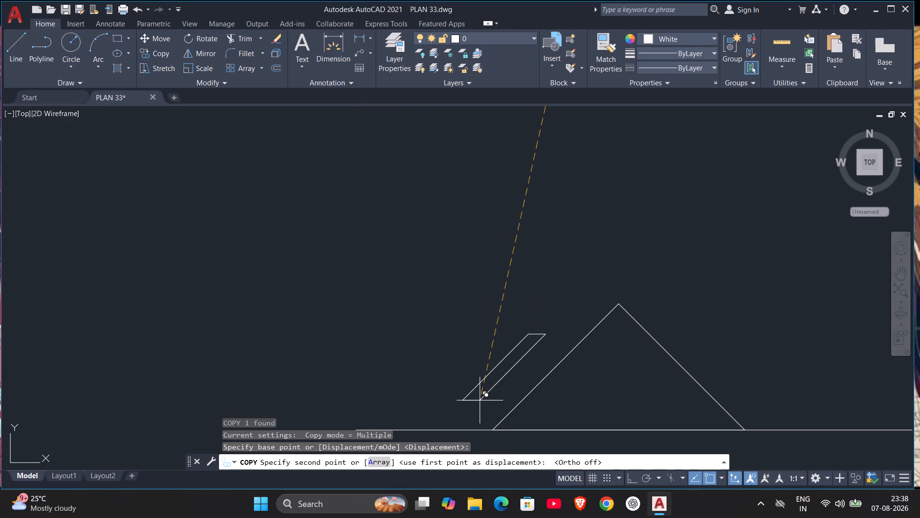
{"action": "scroll", "coordinate": [481, 406], "scroll_direction": "down", "scroll_amount": 3}
{"action": "scroll", "coordinate": [481, 403], "scroll_direction": "up", "scroll_amount": 1}
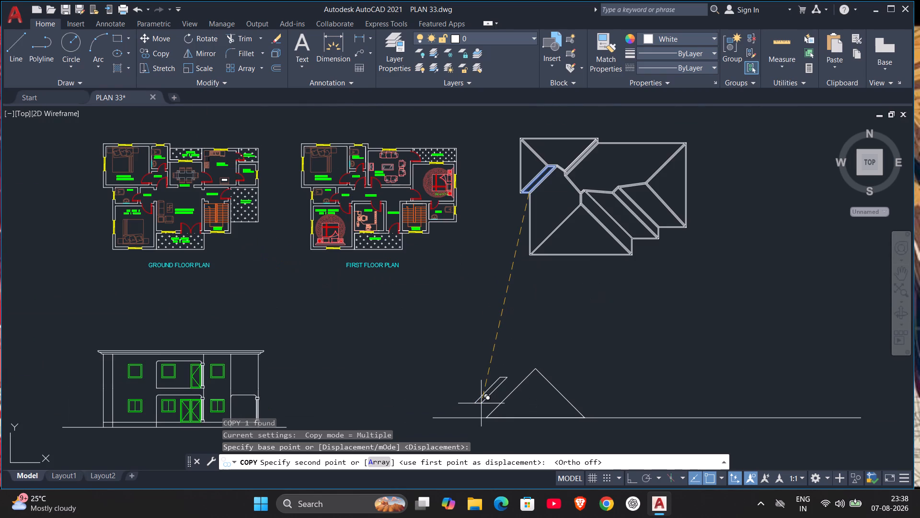
{"action": "scroll", "coordinate": [481, 402], "scroll_direction": "up", "scroll_amount": 2}
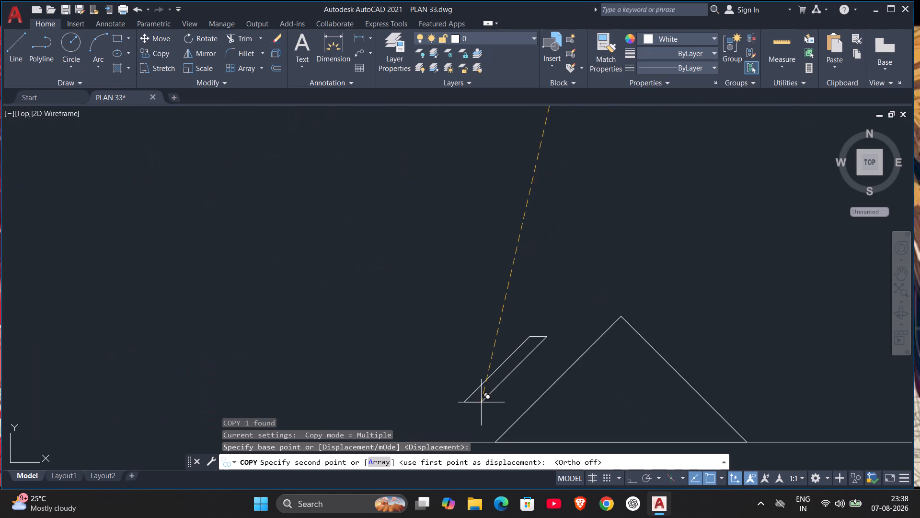
{"action": "left_click", "coordinate": [495, 441]}
{"action": "scroll", "coordinate": [541, 314], "scroll_direction": "down", "scroll_amount": 2}
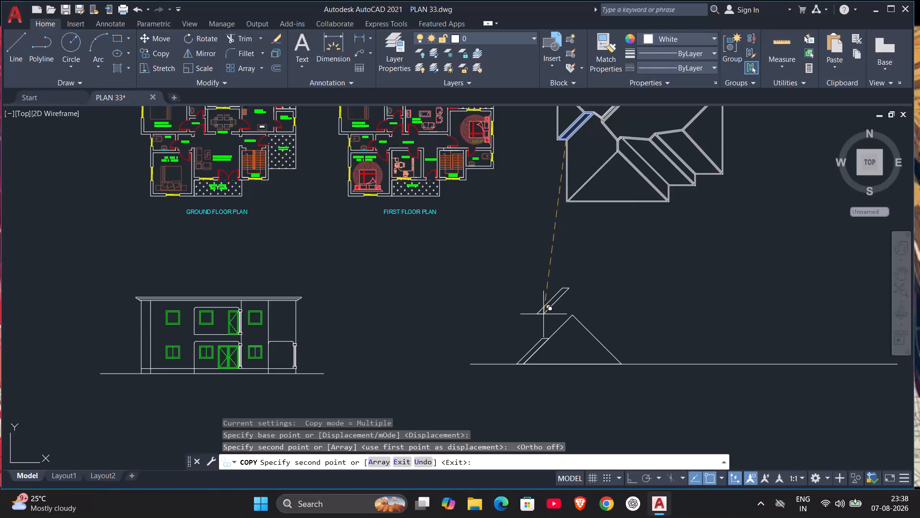
{"action": "key", "text": "Escape"}
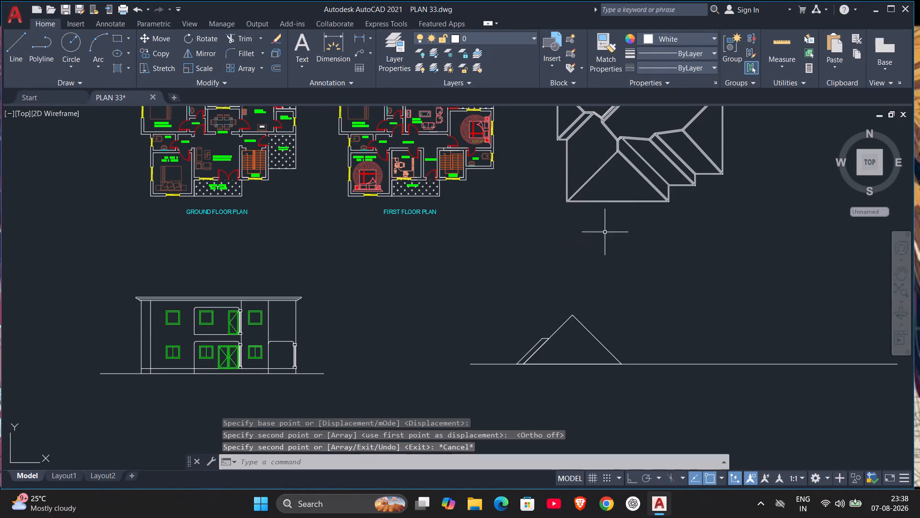
Join the five inner offset lines of the slanted roof face just east of the triangular south face into one polyline.
{"action": "middle_click_drag", "start_coordinate": [607, 236], "coordinate": [503, 285]}
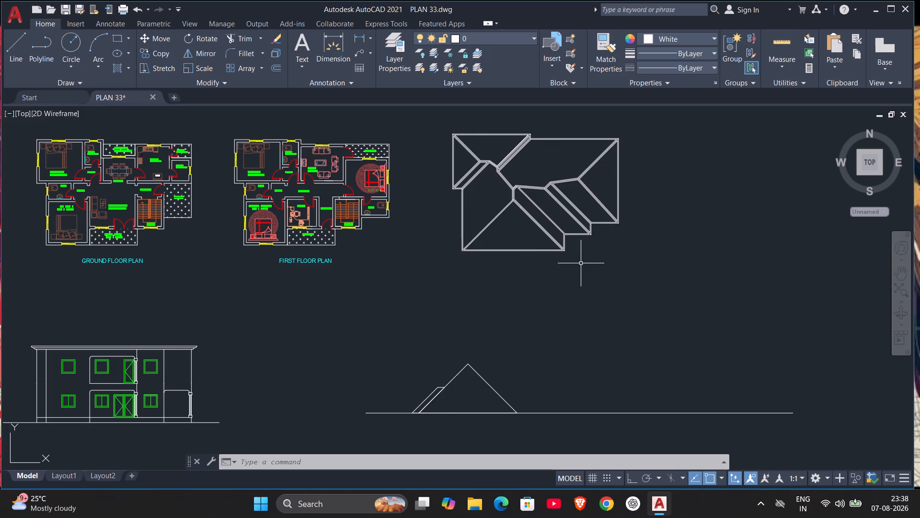
{"action": "scroll", "coordinate": [573, 234], "scroll_direction": "up", "scroll_amount": 3}
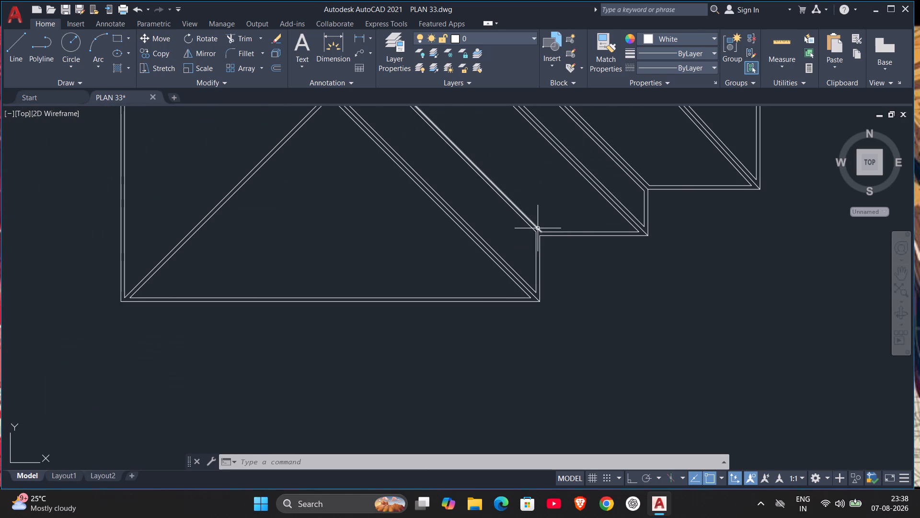
{"action": "left_click", "coordinate": [538, 228]}
{"action": "left_click", "coordinate": [555, 232]}
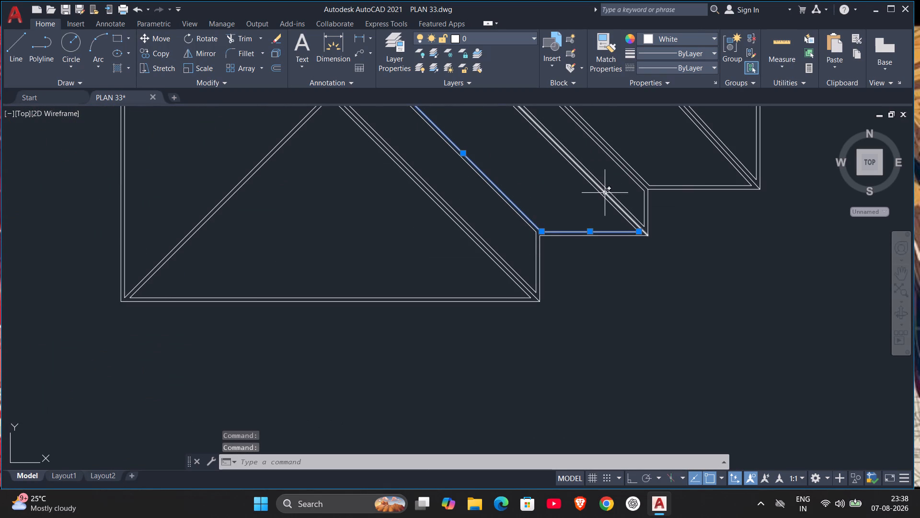
{"action": "left_click", "coordinate": [604, 195]}
{"action": "middle_click_drag", "start_coordinate": [554, 190], "coordinate": [678, 302]}
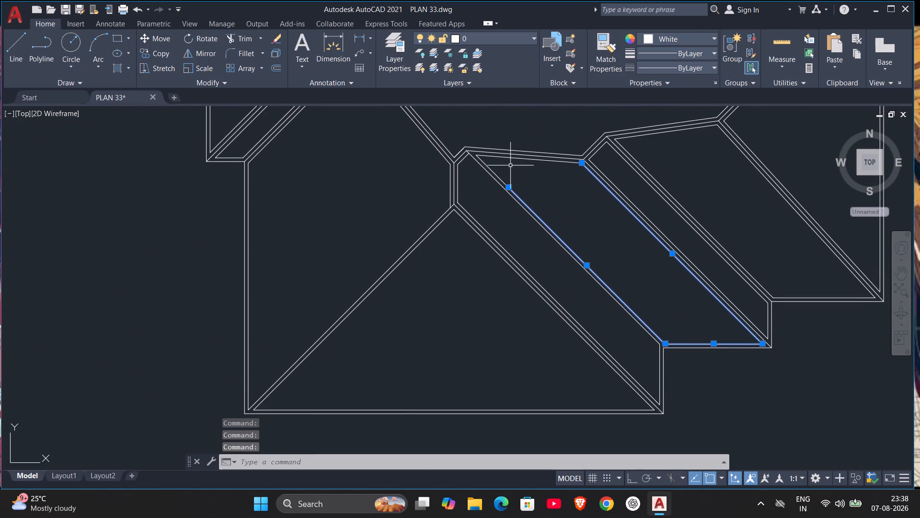
{"action": "left_click", "coordinate": [491, 167]}
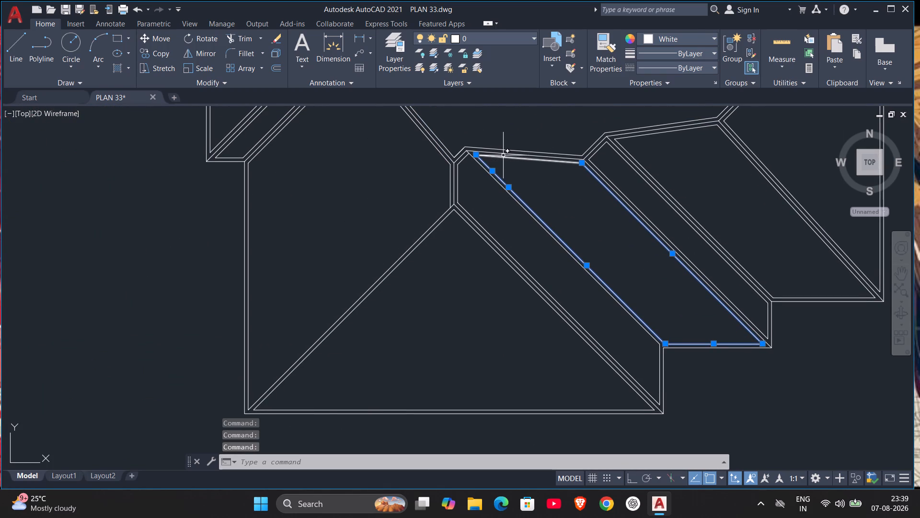
{"action": "left_click", "coordinate": [503, 156]}
{"action": "key", "text": "j"}
{"action": "key", "text": "Return"}
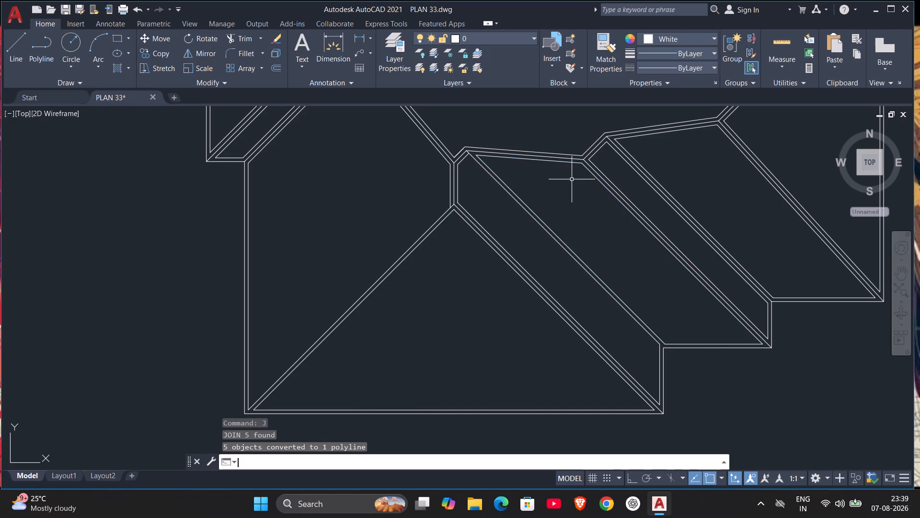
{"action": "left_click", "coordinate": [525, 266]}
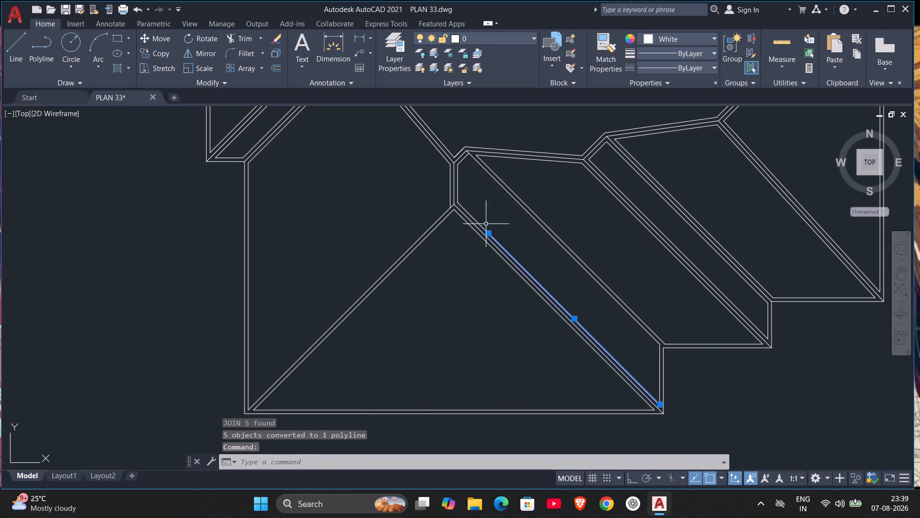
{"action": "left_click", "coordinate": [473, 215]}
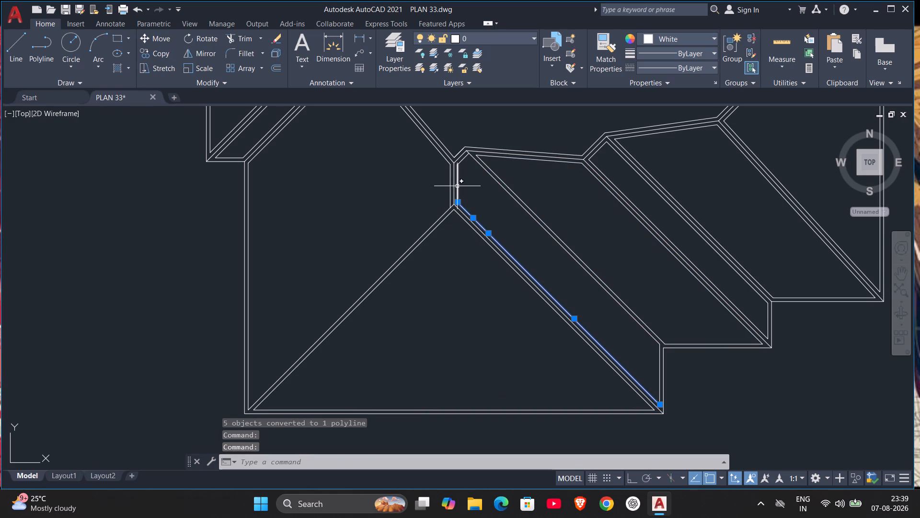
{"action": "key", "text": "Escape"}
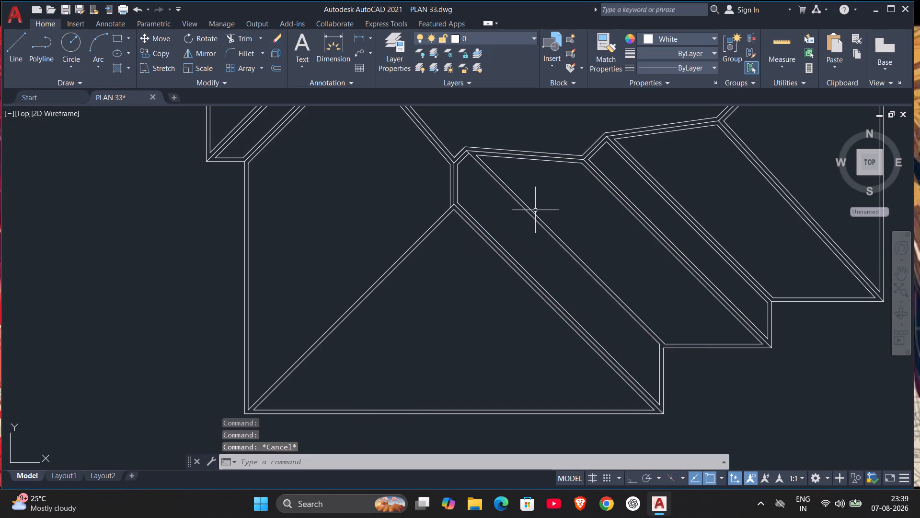
Copy the joined slanted face outline from its southwest corner onto the copied triangle's east base corner on the base line.
{"action": "left_click", "coordinate": [535, 213]}
{"action": "type", "text": "CO"}
{"action": "key", "text": "Return"}
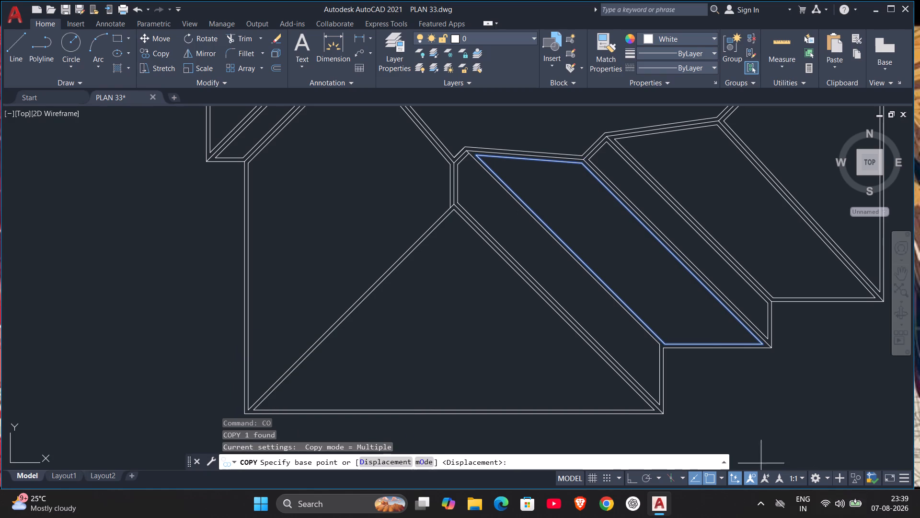
{"action": "left_click", "coordinate": [665, 342]}
{"action": "scroll", "coordinate": [663, 414], "scroll_direction": "down", "scroll_amount": 1}
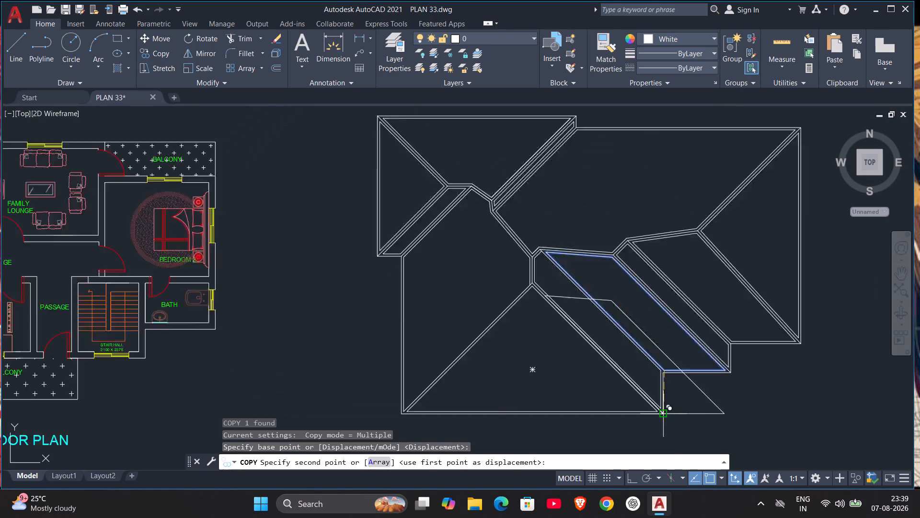
{"action": "scroll", "coordinate": [662, 415], "scroll_direction": "down", "scroll_amount": 1}
{"action": "middle_click_drag", "start_coordinate": [662, 416], "coordinate": [658, 101]}
{"action": "scroll", "coordinate": [601, 363], "scroll_direction": "up", "scroll_amount": 3}
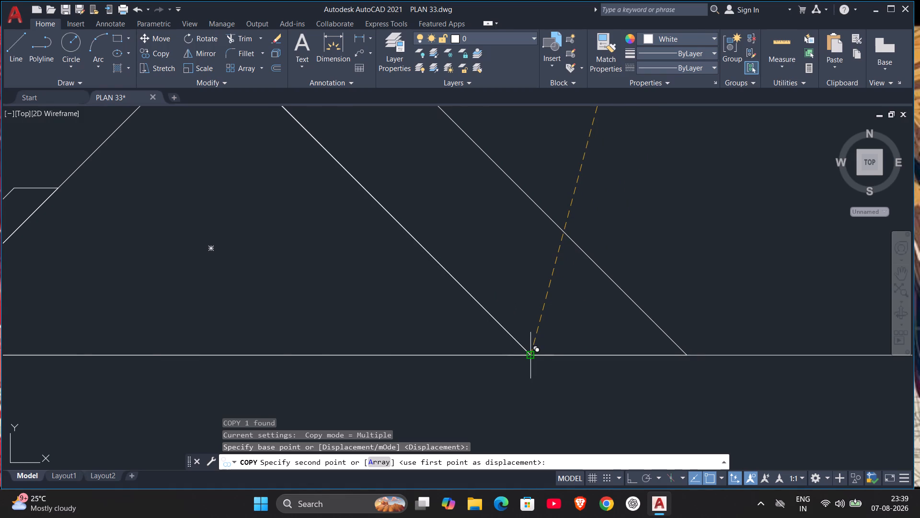
{"action": "left_click", "coordinate": [529, 354]}
{"action": "scroll", "coordinate": [592, 258], "scroll_direction": "down", "scroll_amount": 2}
{"action": "key", "text": "Escape"}
Join the four inner offset lines of the easternmost slanted south roof face into one polyline.
{"action": "middle_click_drag", "start_coordinate": [634, 237], "coordinate": [634, 298]}
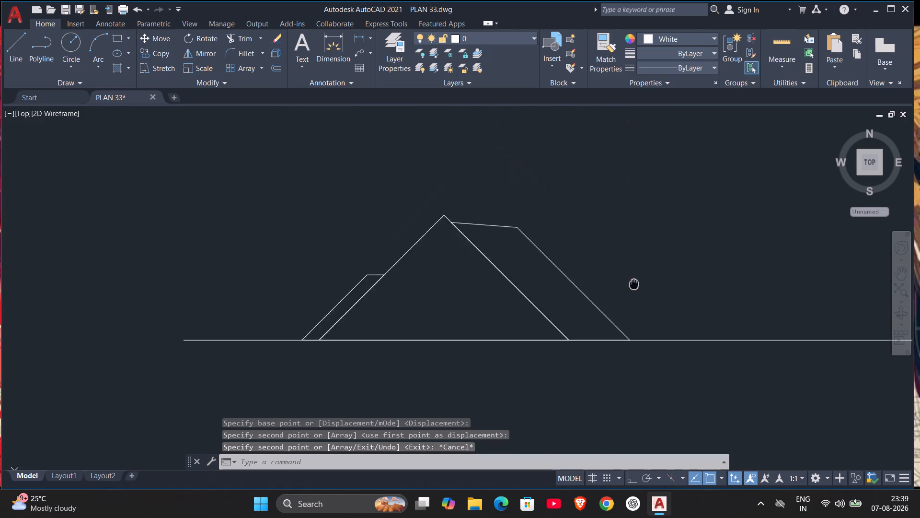
{"action": "middle_click_drag", "start_coordinate": [634, 298], "coordinate": [585, 448]}
{"action": "scroll", "coordinate": [598, 429], "scroll_direction": "down", "scroll_amount": 1}
{"action": "scroll", "coordinate": [566, 312], "scroll_direction": "down", "scroll_amount": 1}
{"action": "scroll", "coordinate": [611, 246], "scroll_direction": "up", "scroll_amount": 1}
{"action": "scroll", "coordinate": [612, 245], "scroll_direction": "down", "scroll_amount": 1}
{"action": "scroll", "coordinate": [626, 254], "scroll_direction": "up", "scroll_amount": 1}
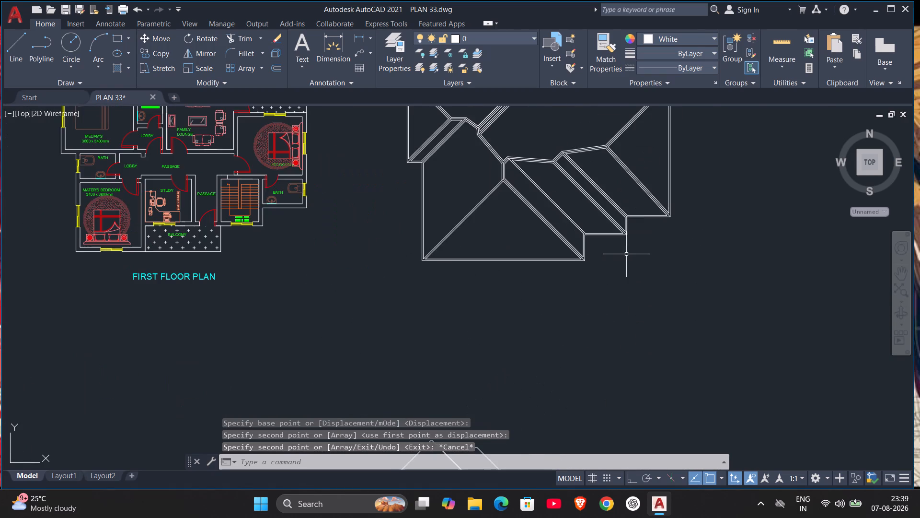
{"action": "scroll", "coordinate": [628, 244], "scroll_direction": "up", "scroll_amount": 1}
{"action": "middle_click_drag", "start_coordinate": [640, 230], "coordinate": [615, 368]}
{"action": "scroll", "coordinate": [614, 347], "scroll_direction": "up", "scroll_amount": 1}
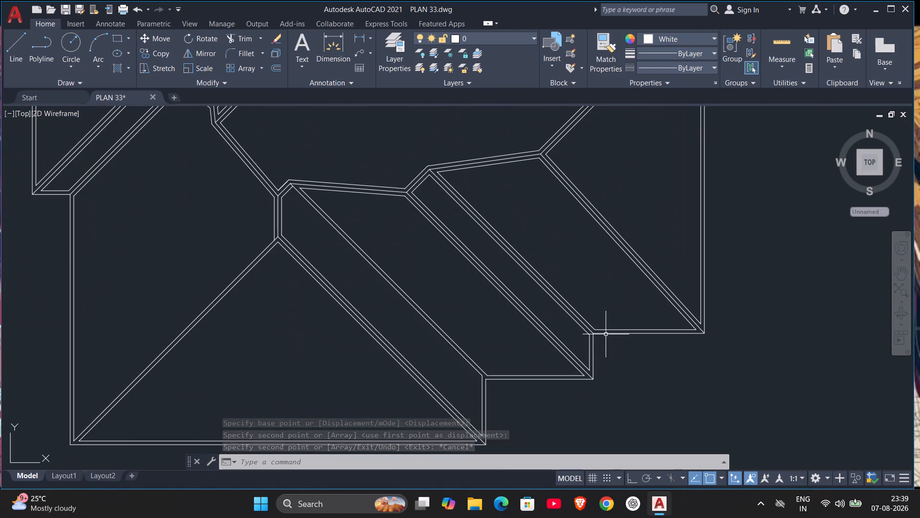
{"action": "left_click", "coordinate": [602, 330]}
{"action": "left_click", "coordinate": [586, 321]}
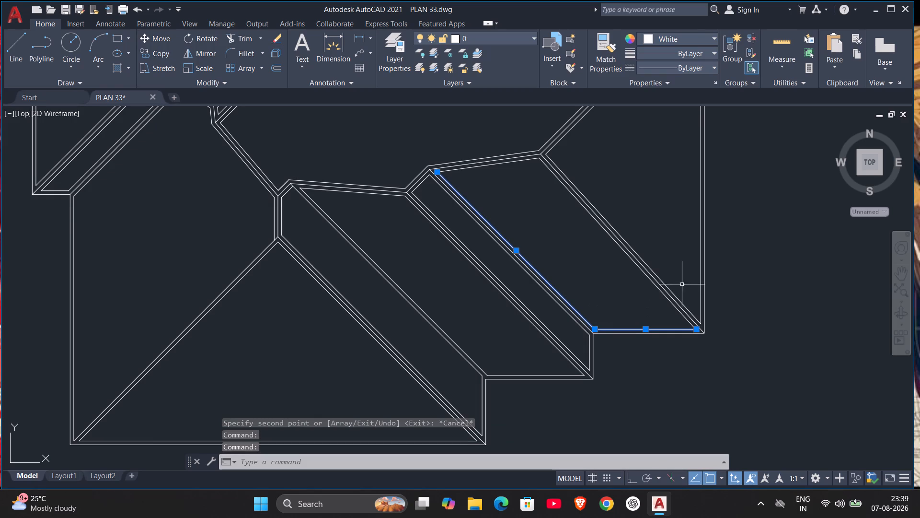
{"action": "left_click", "coordinate": [667, 295]}
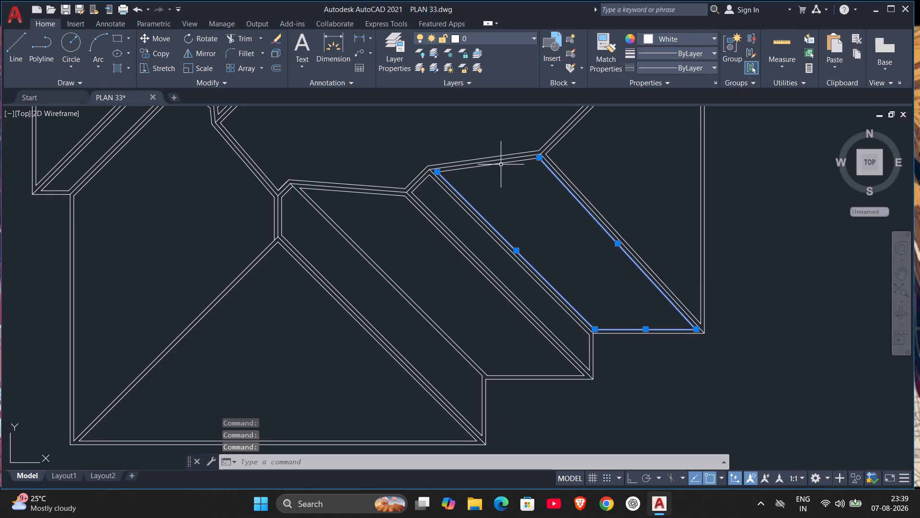
{"action": "left_click", "coordinate": [498, 162]}
{"action": "key", "text": "j"}
{"action": "key", "text": "Return"}
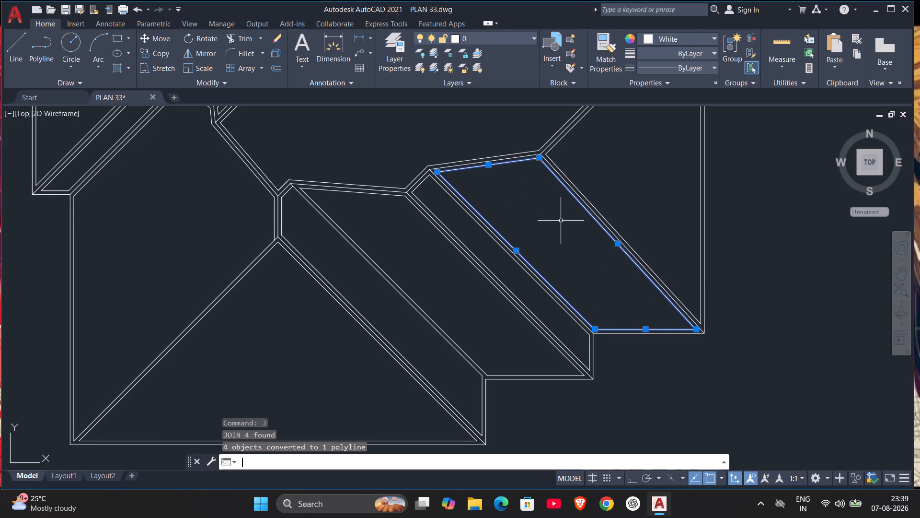
Copy the easternmost slanted face outline from its southwest corner onto the previously copied face's southeast base corner.
{"action": "left_click", "coordinate": [592, 329]}
{"action": "type", "text": "CO"}
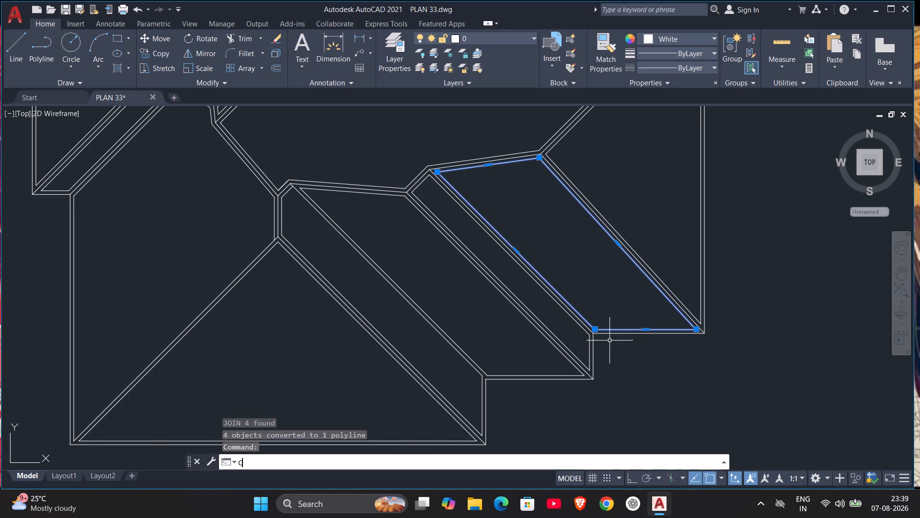
{"action": "key", "text": "Return"}
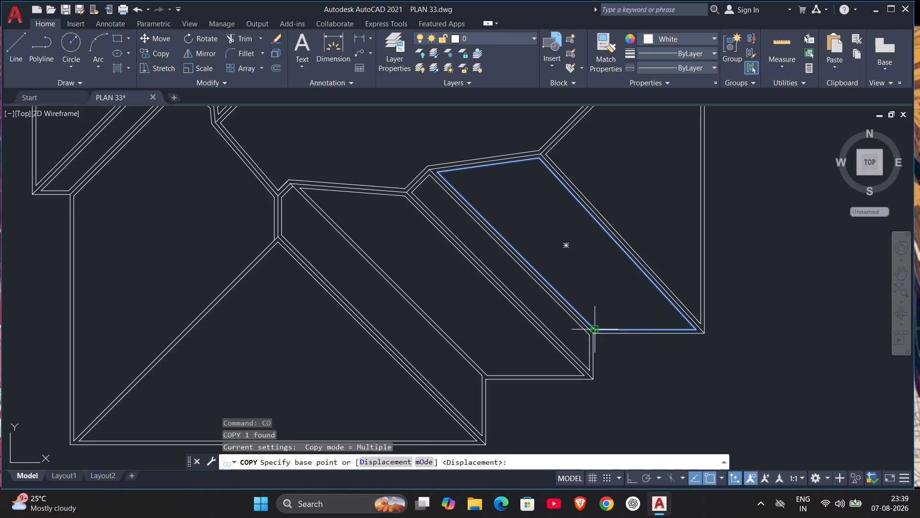
{"action": "left_click", "coordinate": [593, 329]}
{"action": "scroll", "coordinate": [607, 395], "scroll_direction": "down", "scroll_amount": 3}
{"action": "middle_click_drag", "start_coordinate": [607, 407], "coordinate": [618, 165]}
{"action": "scroll", "coordinate": [556, 370], "scroll_direction": "up", "scroll_amount": 3}
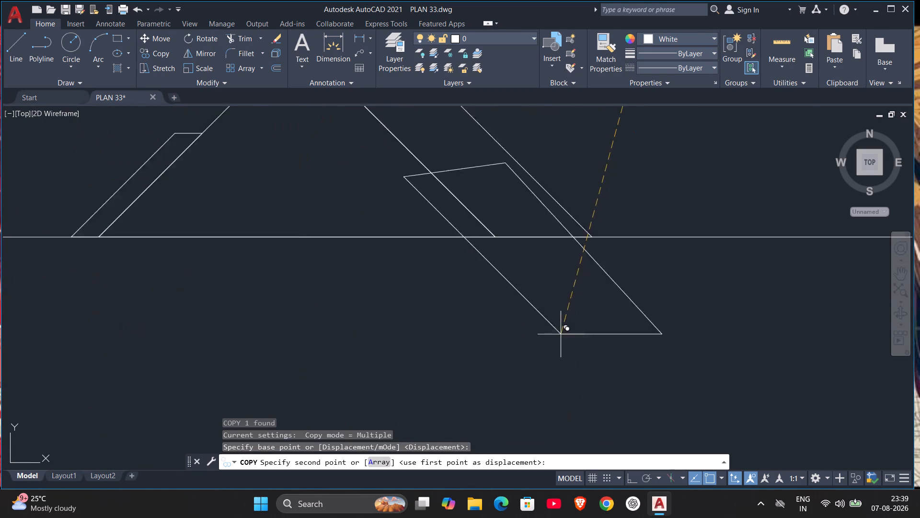
{"action": "scroll", "coordinate": [562, 333], "scroll_direction": "up", "scroll_amount": 1}
{"action": "middle_click_drag", "start_coordinate": [604, 234], "coordinate": [605, 471]}
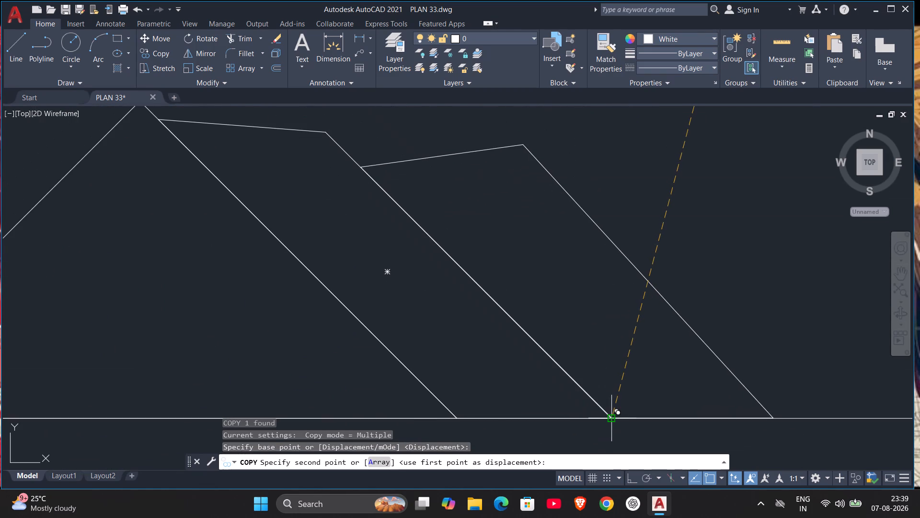
{"action": "left_click", "coordinate": [610, 419]}
{"action": "scroll", "coordinate": [644, 341], "scroll_direction": "down", "scroll_amount": 4}
{"action": "key", "text": "Escape"}
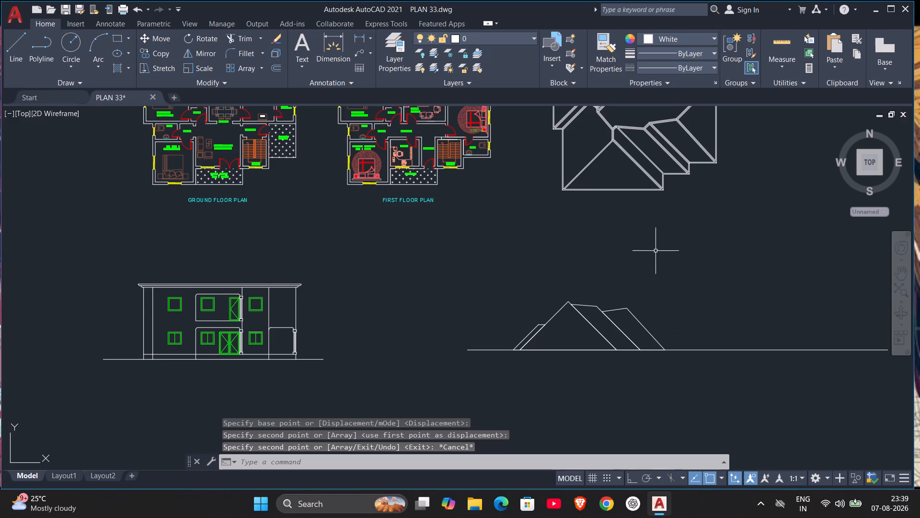
Examine the assembled roof outlines on the base line against the roof plan and the building elevation.
{"action": "middle_click_drag", "start_coordinate": [656, 248], "coordinate": [581, 365]}
{"action": "middle_click_drag", "start_coordinate": [580, 361], "coordinate": [578, 298]}
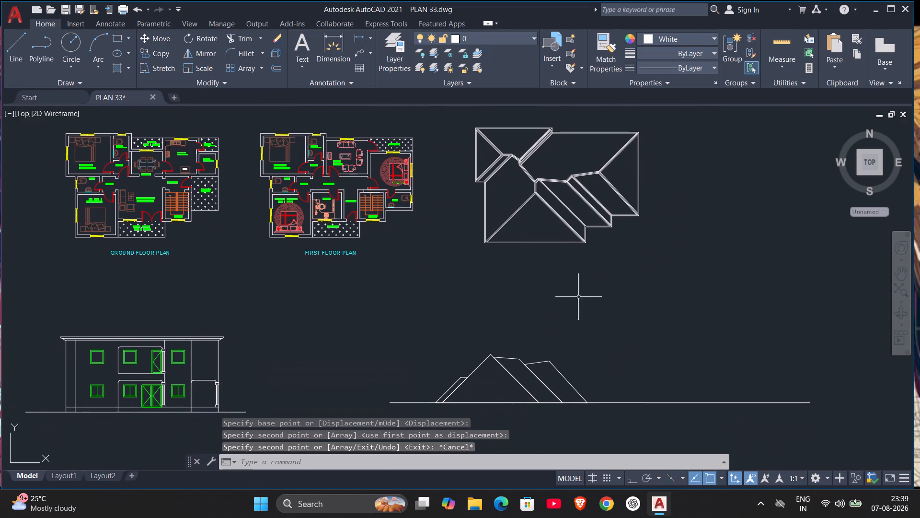
{"action": "scroll", "coordinate": [609, 248], "scroll_direction": "up", "scroll_amount": 2}
{"action": "middle_click", "coordinate": [618, 233]}
{"action": "scroll", "coordinate": [618, 235], "scroll_direction": "down", "scroll_amount": 3}
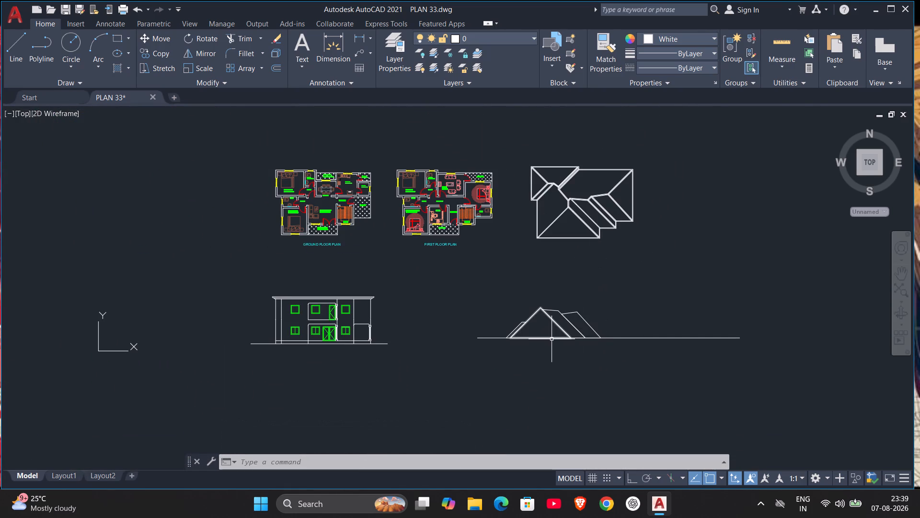
{"action": "scroll", "coordinate": [552, 339], "scroll_direction": "up", "scroll_amount": 2}
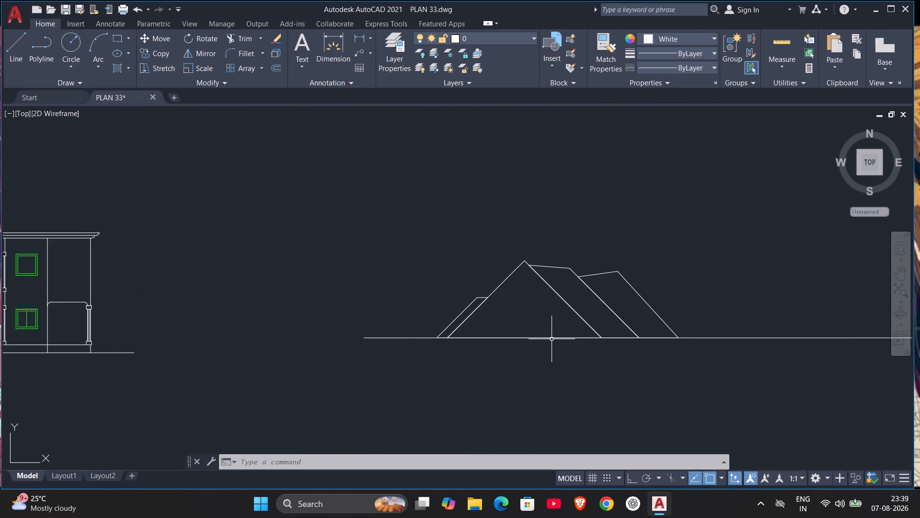
{"action": "scroll", "coordinate": [552, 339], "scroll_direction": "down", "scroll_amount": 1}
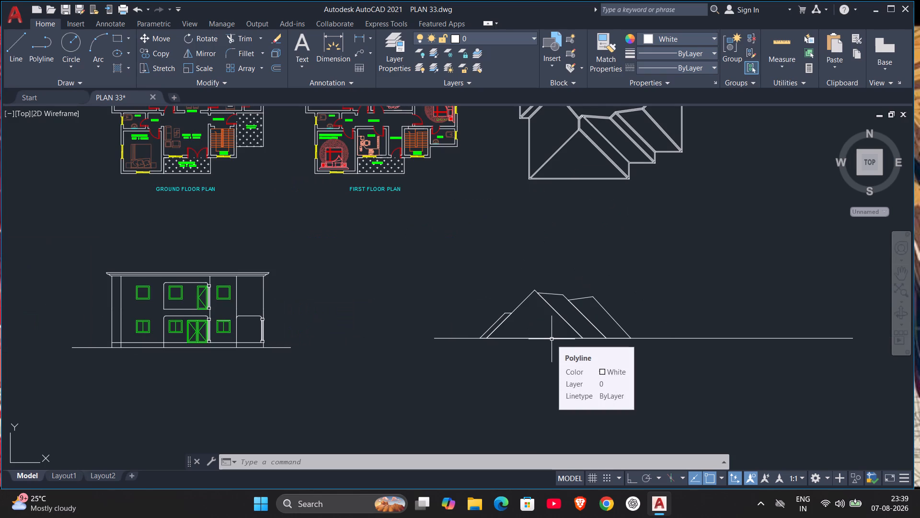
{"action": "middle_click_drag", "start_coordinate": [552, 339], "coordinate": [526, 404]}
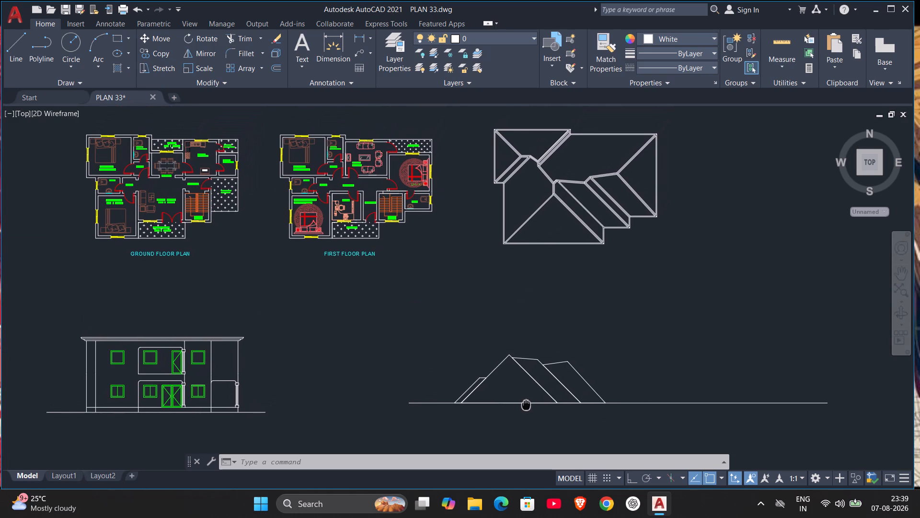
{"action": "middle_click_drag", "start_coordinate": [526, 404], "coordinate": [525, 380]}
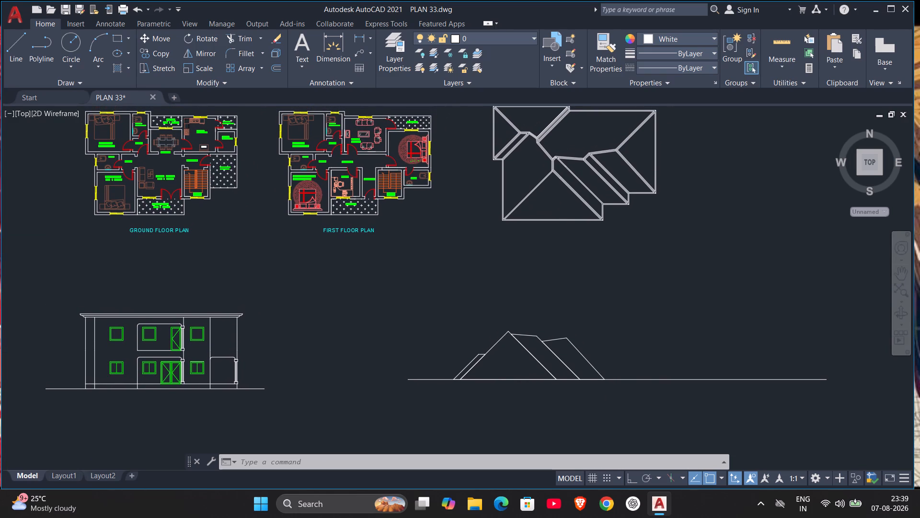
Start a hatch for the assembled roof faces and examine the available hatch patterns for a suitable roof covering.
{"action": "scroll", "coordinate": [524, 380], "scroll_direction": "up", "scroll_amount": 2}
{"action": "scroll", "coordinate": [524, 379], "scroll_direction": "down", "scroll_amount": 1}
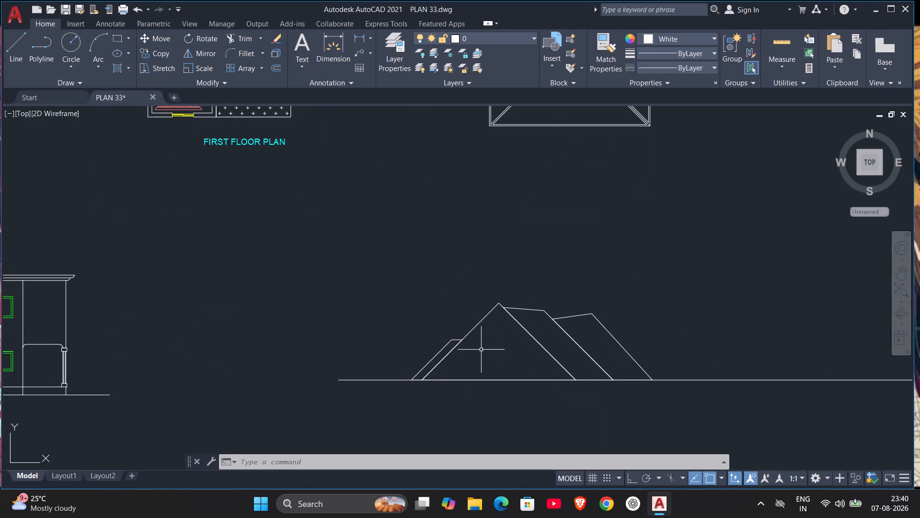
{"action": "key", "text": "h"}
{"action": "key", "text": "Return"}
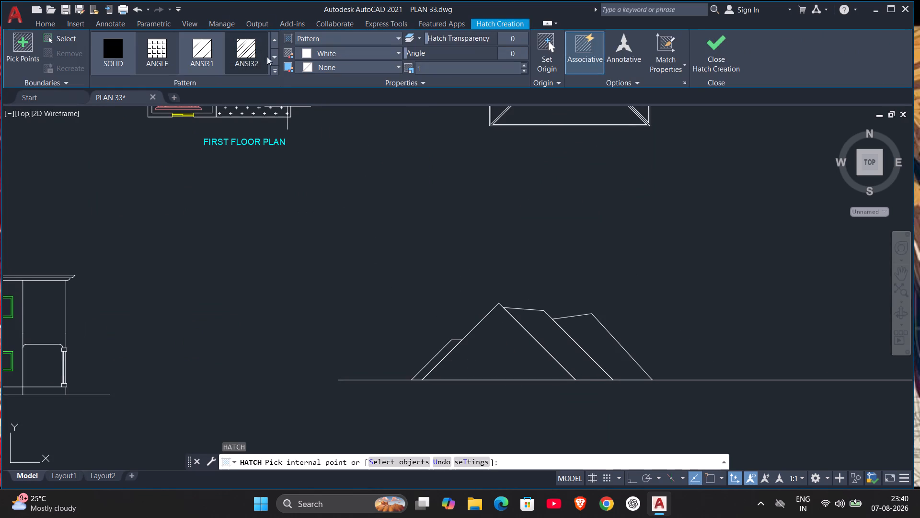
{"action": "left_click", "coordinate": [275, 72]}
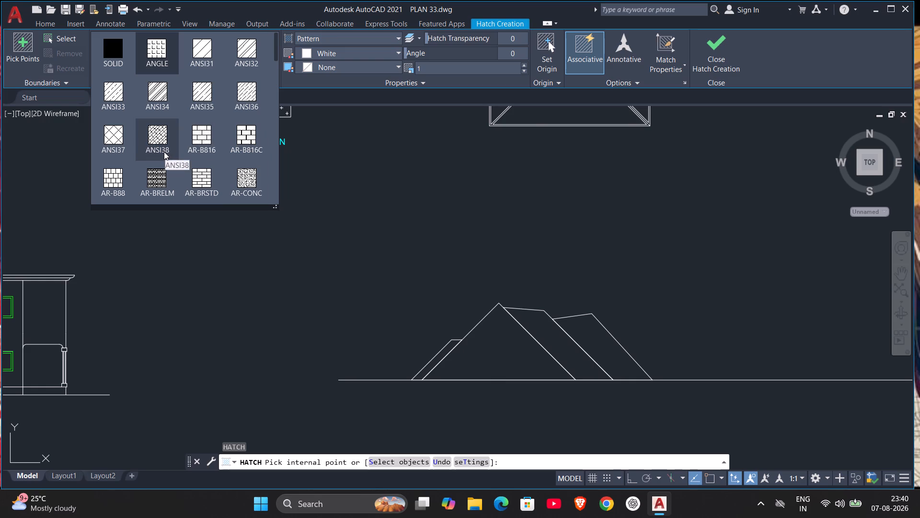
{"action": "scroll", "coordinate": [160, 155], "scroll_direction": "down", "scroll_amount": 1}
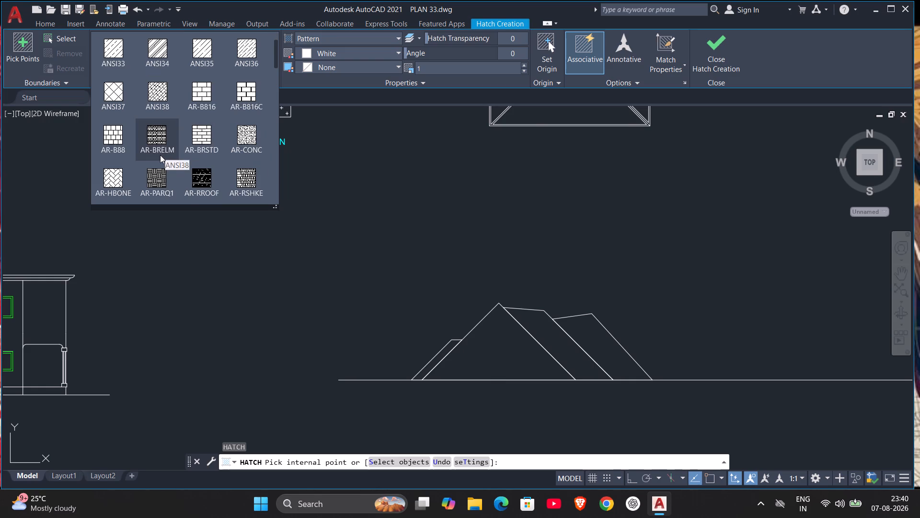
{"action": "scroll", "coordinate": [160, 155], "scroll_direction": "down", "scroll_amount": 1}
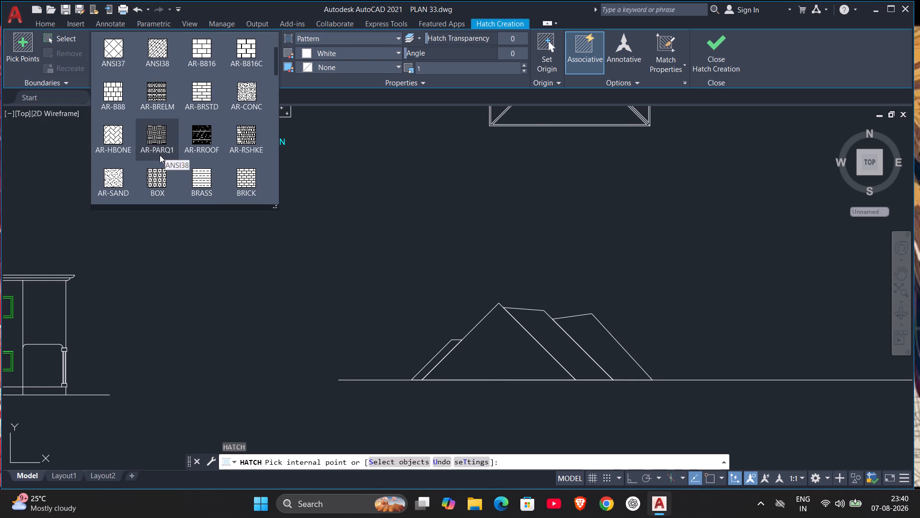
{"action": "scroll", "coordinate": [159, 155], "scroll_direction": "down", "scroll_amount": 1}
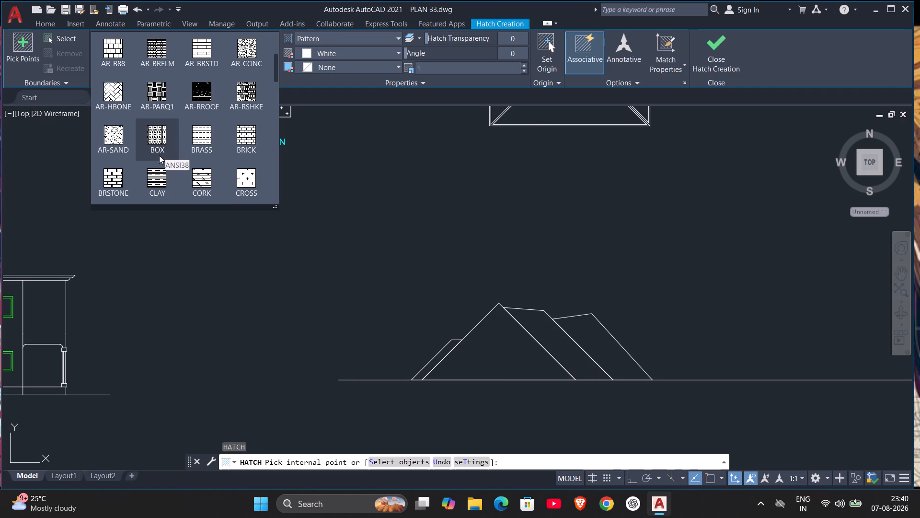
{"action": "scroll", "coordinate": [159, 155], "scroll_direction": "down", "scroll_amount": 1}
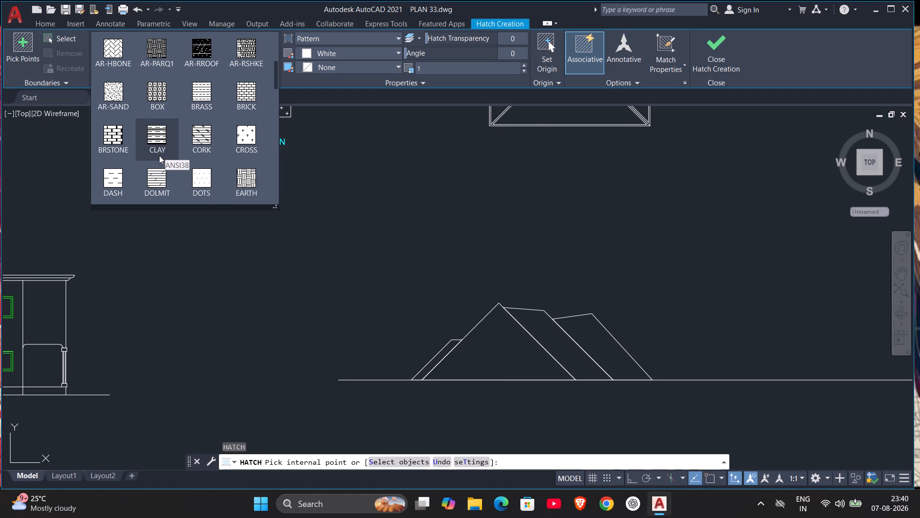
{"action": "scroll", "coordinate": [159, 155], "scroll_direction": "down", "scroll_amount": 2}
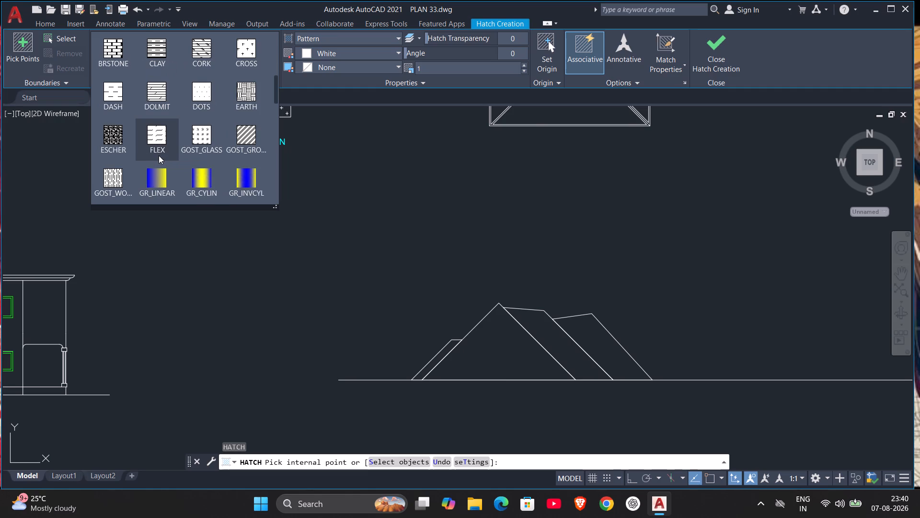
{"action": "scroll", "coordinate": [159, 155], "scroll_direction": "down", "scroll_amount": 3}
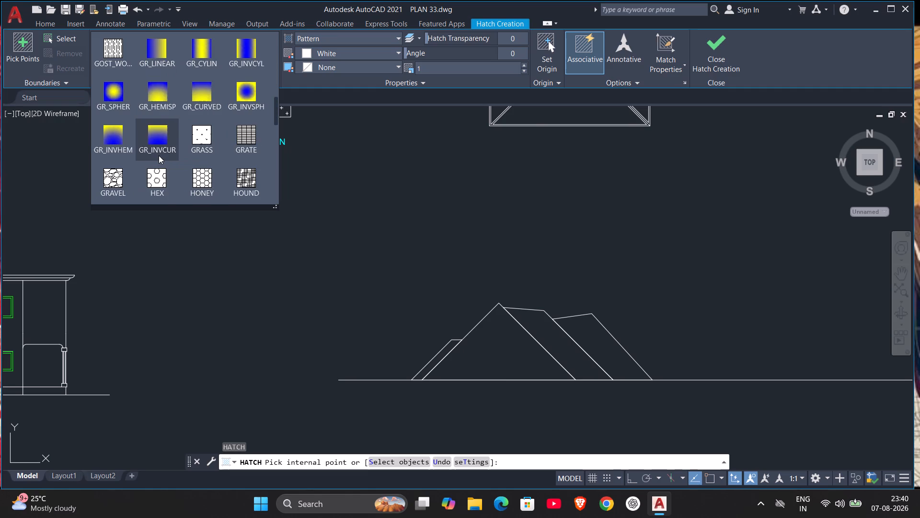
{"action": "scroll", "coordinate": [159, 155], "scroll_direction": "down", "scroll_amount": 3}
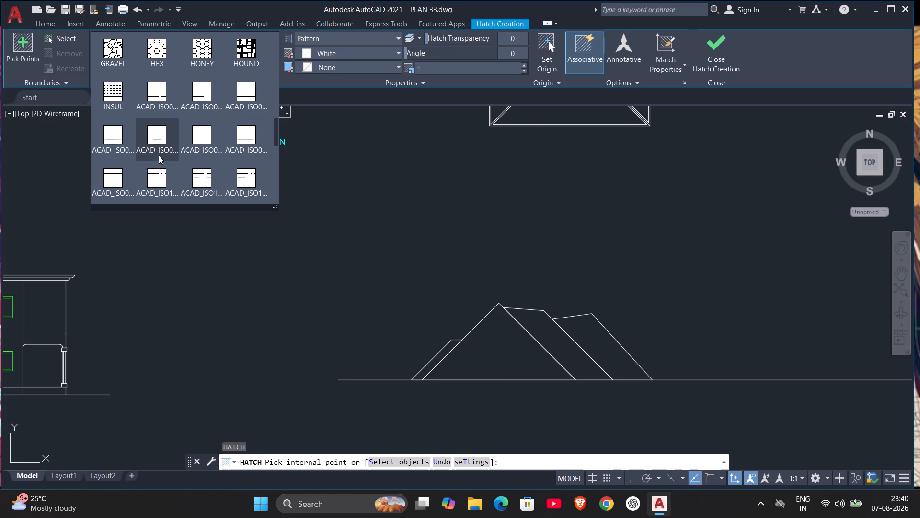
{"action": "scroll", "coordinate": [159, 155], "scroll_direction": "down", "scroll_amount": 4}
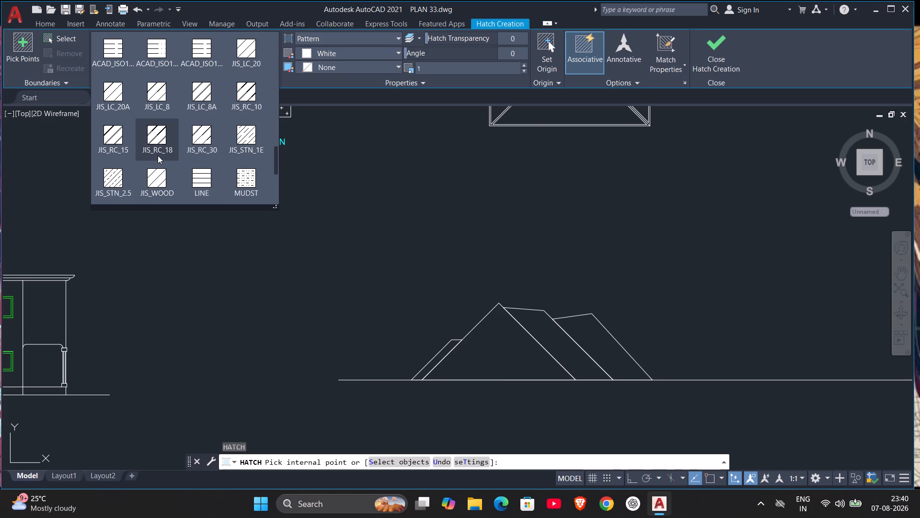
{"action": "scroll", "coordinate": [158, 155], "scroll_direction": "down", "scroll_amount": 2}
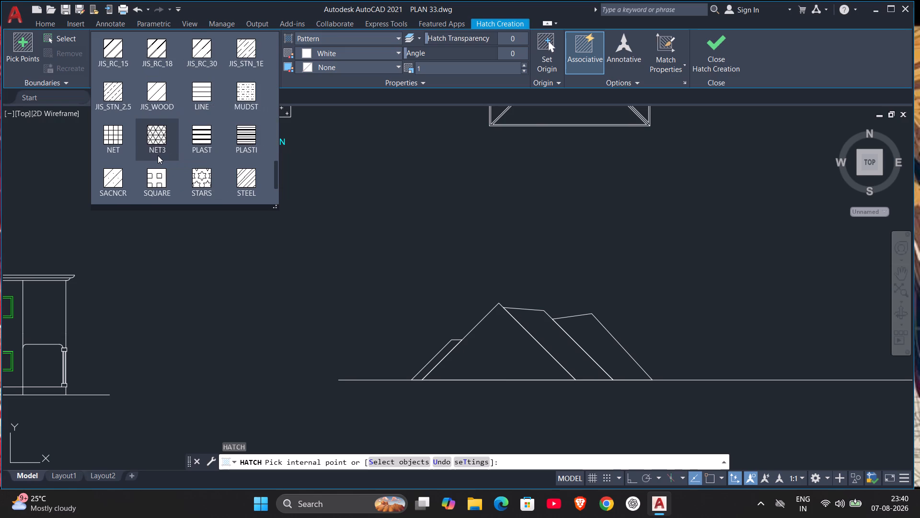
{"action": "scroll", "coordinate": [158, 155], "scroll_direction": "down", "scroll_amount": 2}
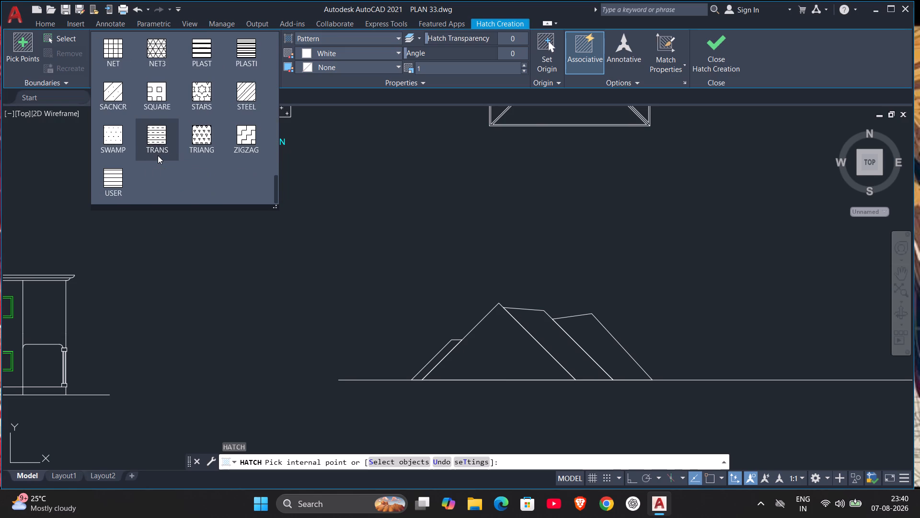
{"action": "scroll", "coordinate": [158, 155], "scroll_direction": "up", "scroll_amount": 2}
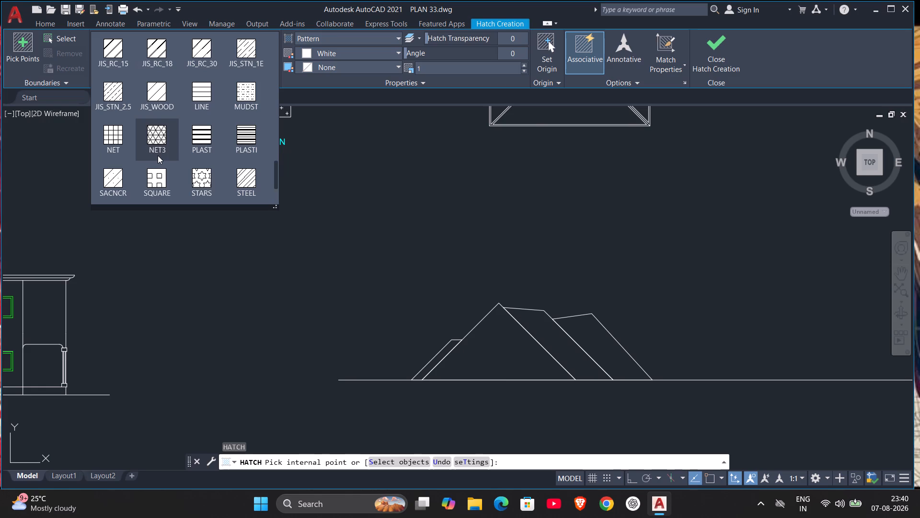
{"action": "scroll", "coordinate": [158, 155], "scroll_direction": "up", "scroll_amount": 4}
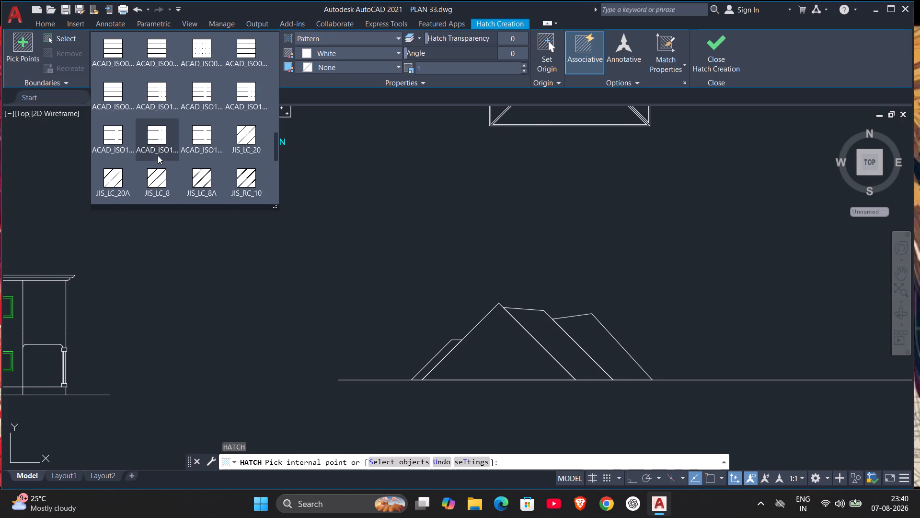
{"action": "scroll", "coordinate": [158, 155], "scroll_direction": "up", "scroll_amount": 5}
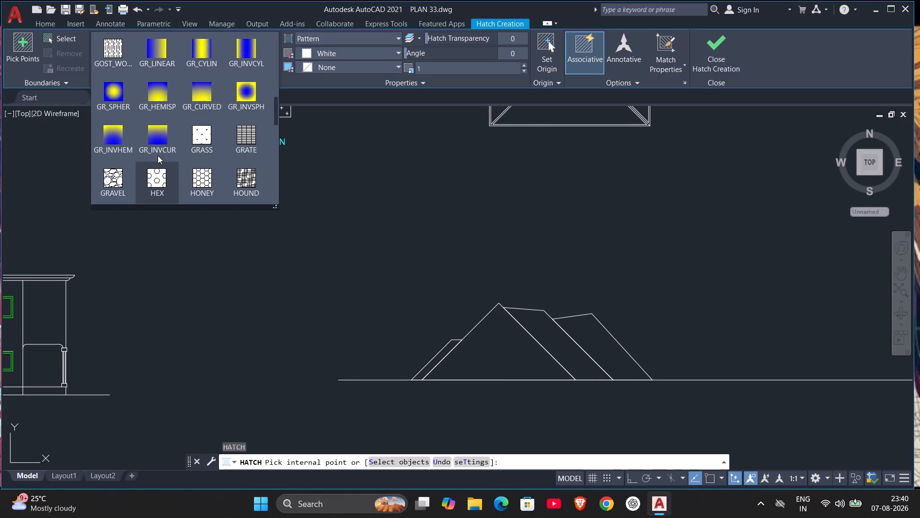
{"action": "scroll", "coordinate": [158, 155], "scroll_direction": "up", "scroll_amount": 3}
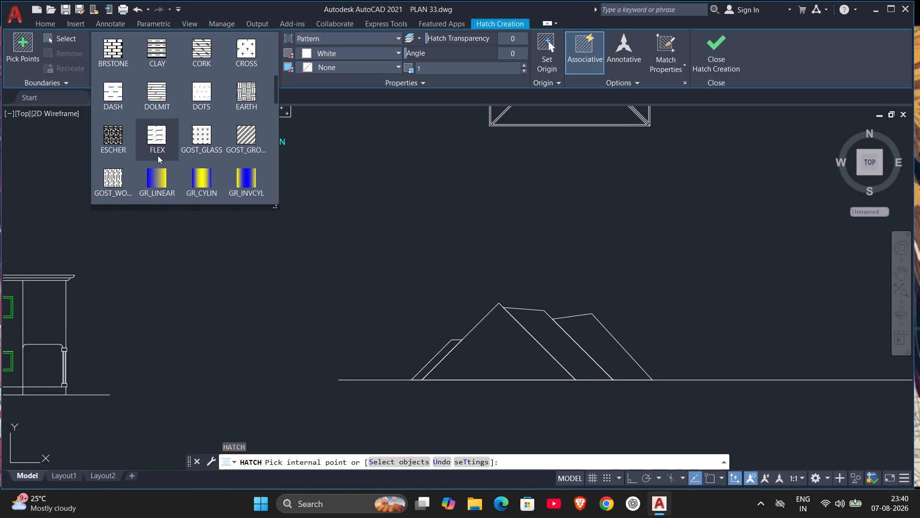
{"action": "scroll", "coordinate": [158, 155], "scroll_direction": "up", "scroll_amount": 2}
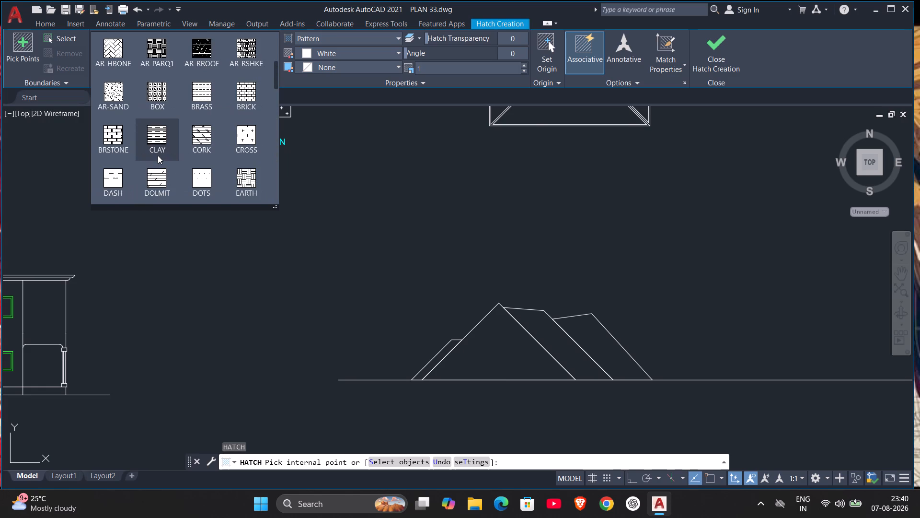
{"action": "scroll", "coordinate": [158, 155], "scroll_direction": "up", "scroll_amount": 1}
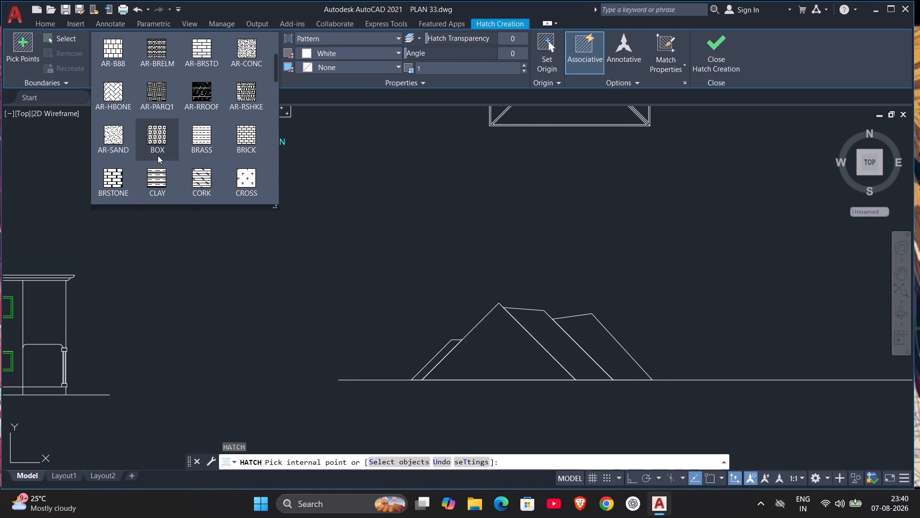
{"action": "scroll", "coordinate": [158, 155], "scroll_direction": "up", "scroll_amount": 1}
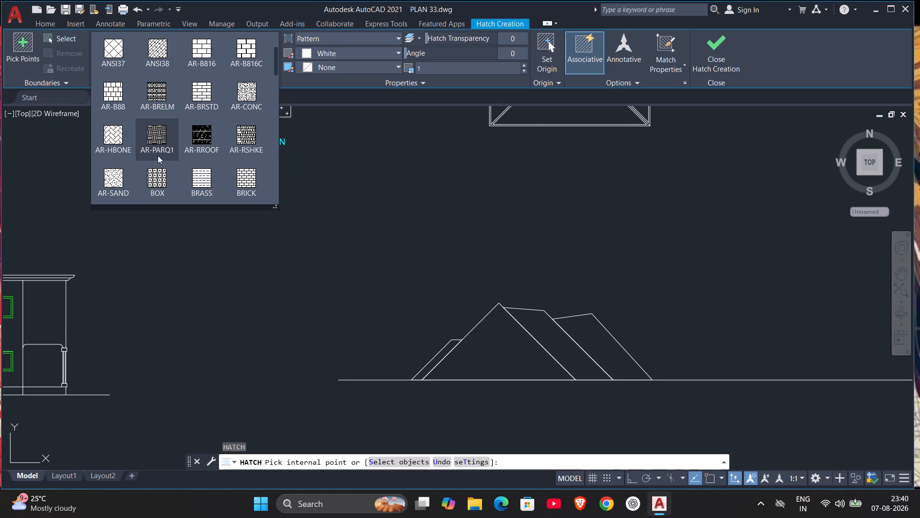
{"action": "scroll", "coordinate": [158, 155], "scroll_direction": "up", "scroll_amount": 1}
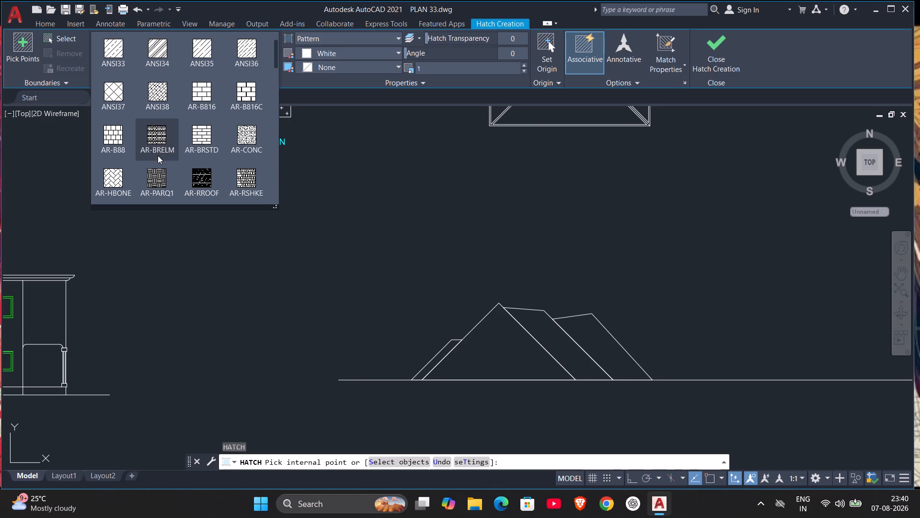
{"action": "scroll", "coordinate": [158, 155], "scroll_direction": "up", "scroll_amount": 1}
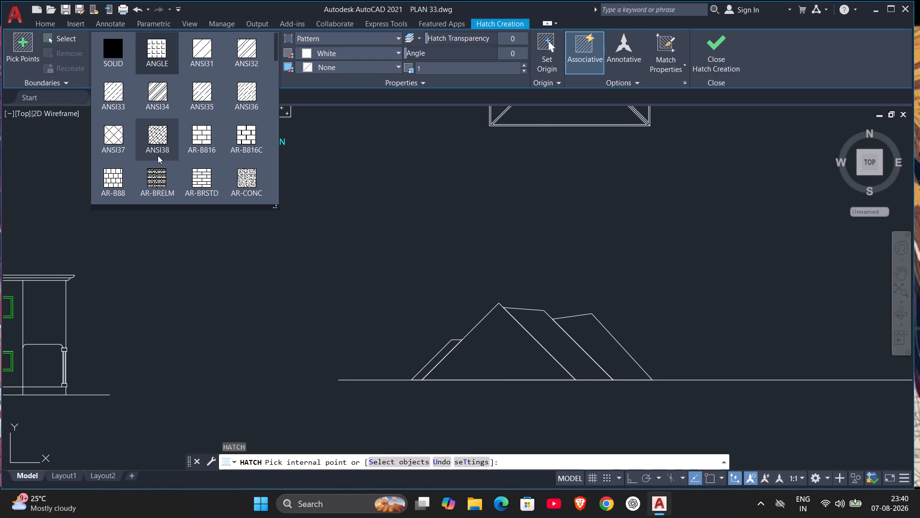
{"action": "scroll", "coordinate": [157, 155], "scroll_direction": "up", "scroll_amount": 1}
{"action": "scroll", "coordinate": [157, 155], "scroll_direction": "down", "scroll_amount": 9}
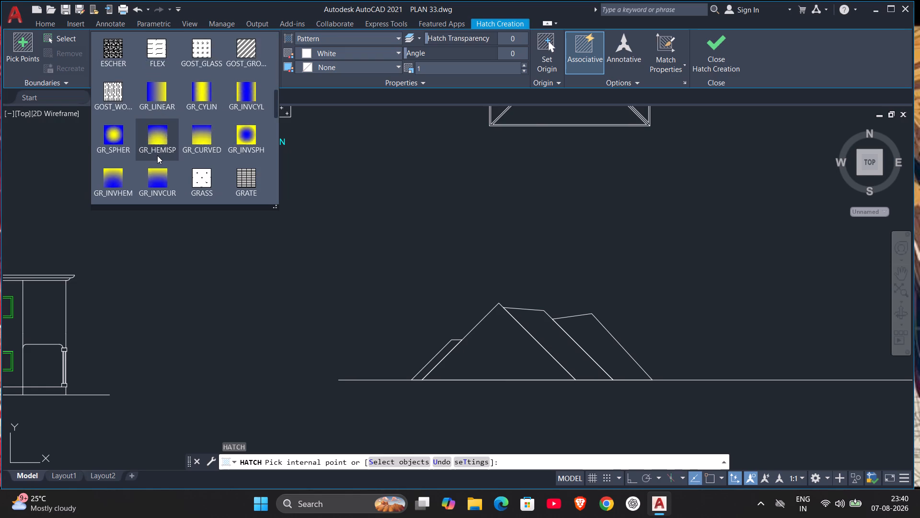
{"action": "scroll", "coordinate": [157, 155], "scroll_direction": "up", "scroll_amount": 3}
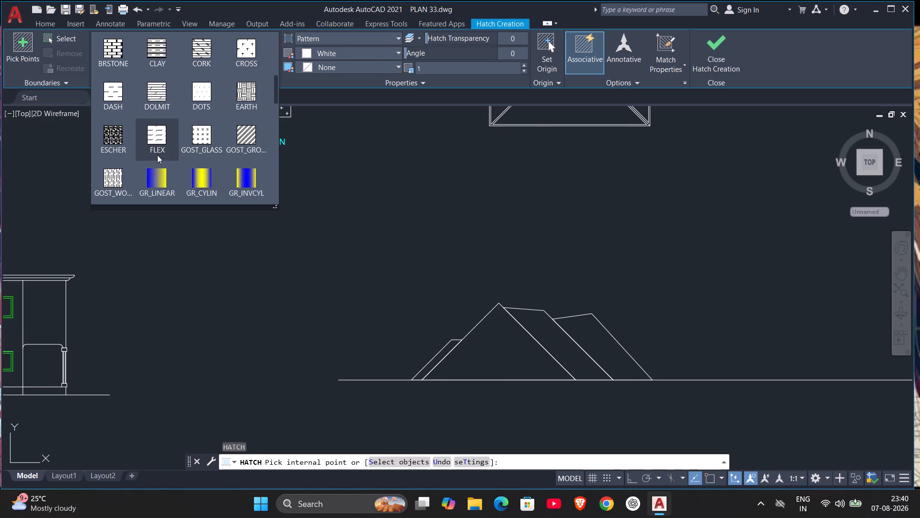
{"action": "scroll", "coordinate": [157, 155], "scroll_direction": "up", "scroll_amount": 1}
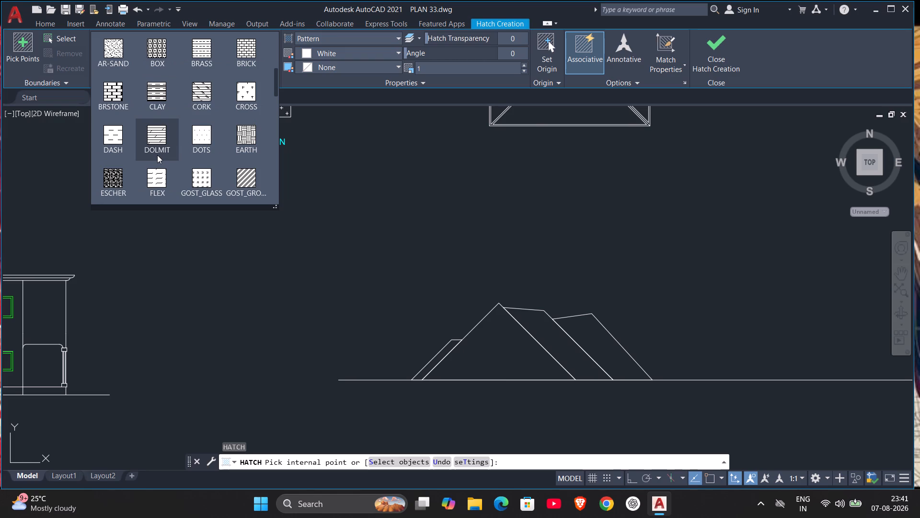
{"action": "scroll", "coordinate": [157, 155], "scroll_direction": "down", "scroll_amount": 3}
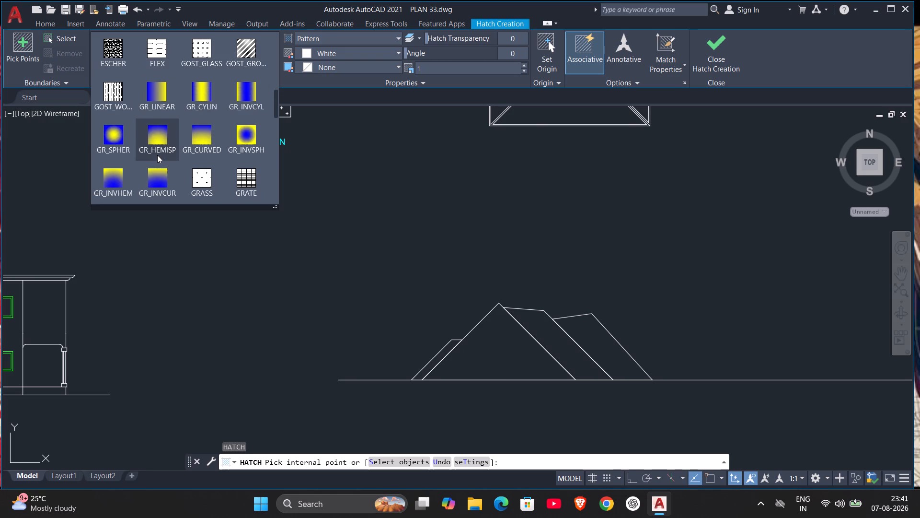
{"action": "scroll", "coordinate": [157, 155], "scroll_direction": "down", "scroll_amount": 2}
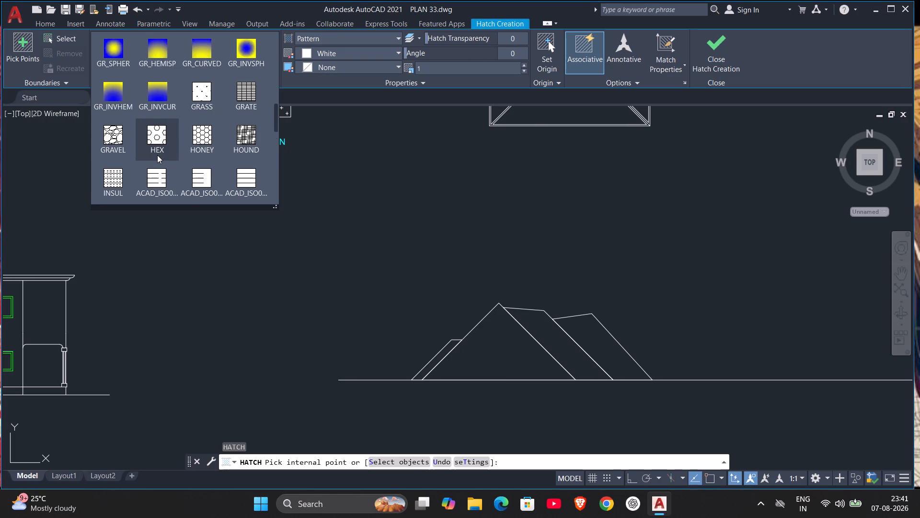
{"action": "scroll", "coordinate": [157, 155], "scroll_direction": "down", "scroll_amount": 4}
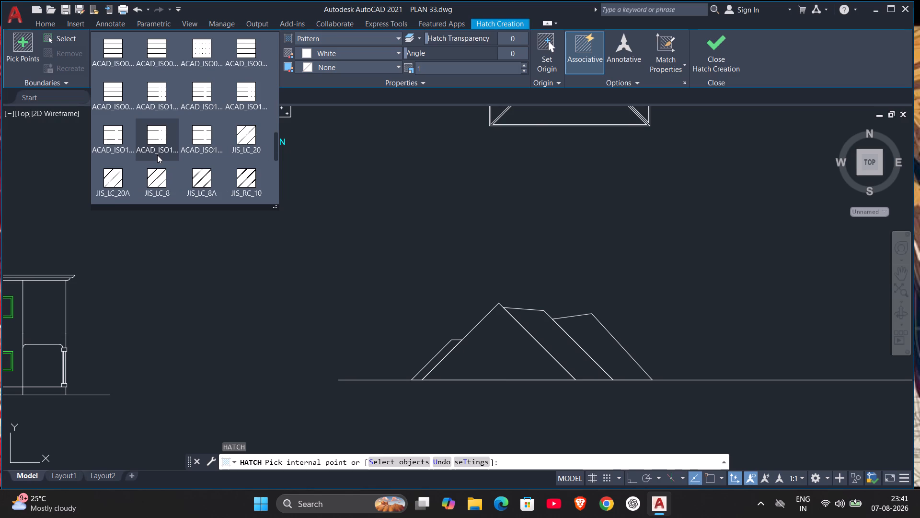
{"action": "scroll", "coordinate": [157, 155], "scroll_direction": "down", "scroll_amount": 4}
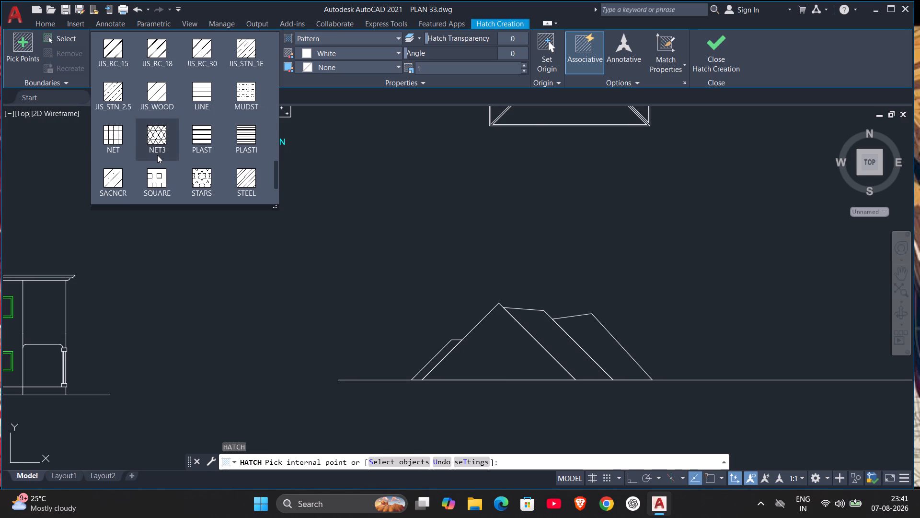
{"action": "scroll", "coordinate": [157, 155], "scroll_direction": "down", "scroll_amount": 2}
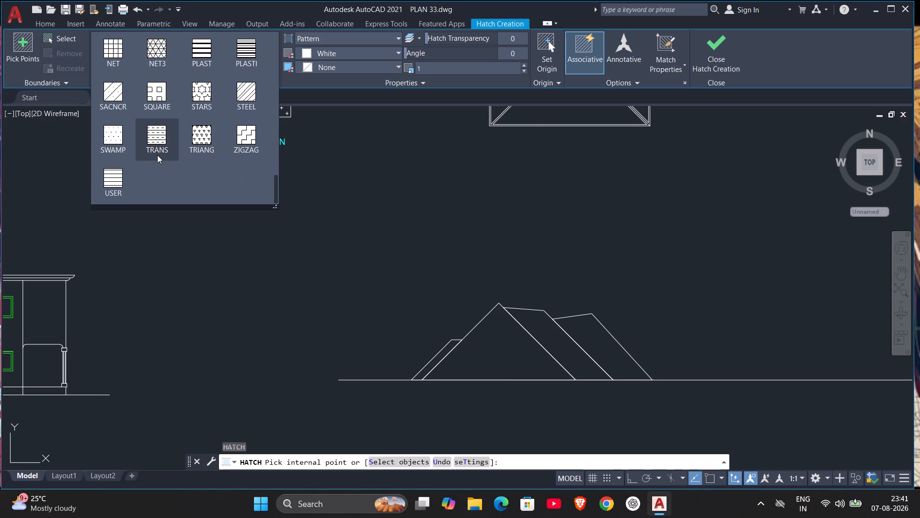
{"action": "scroll", "coordinate": [157, 154], "scroll_direction": "up", "scroll_amount": 19}
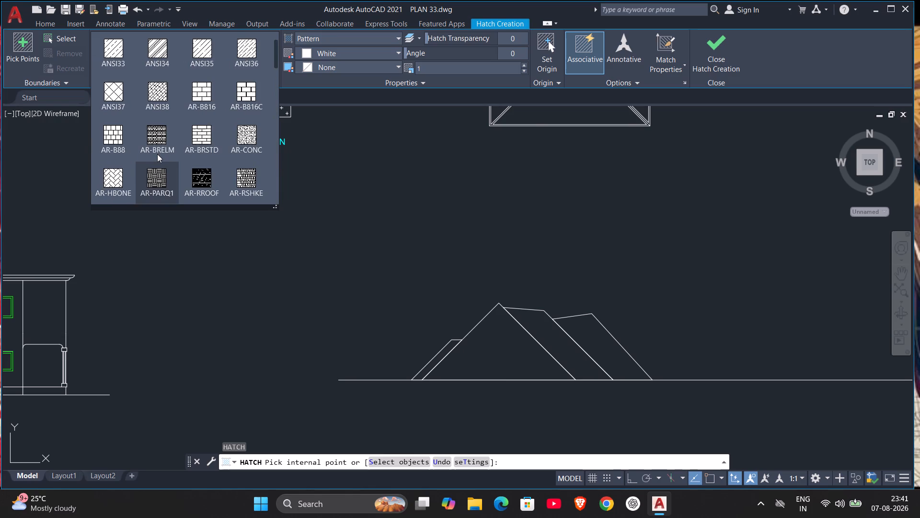
{"action": "scroll", "coordinate": [157, 154], "scroll_direction": "up", "scroll_amount": 1}
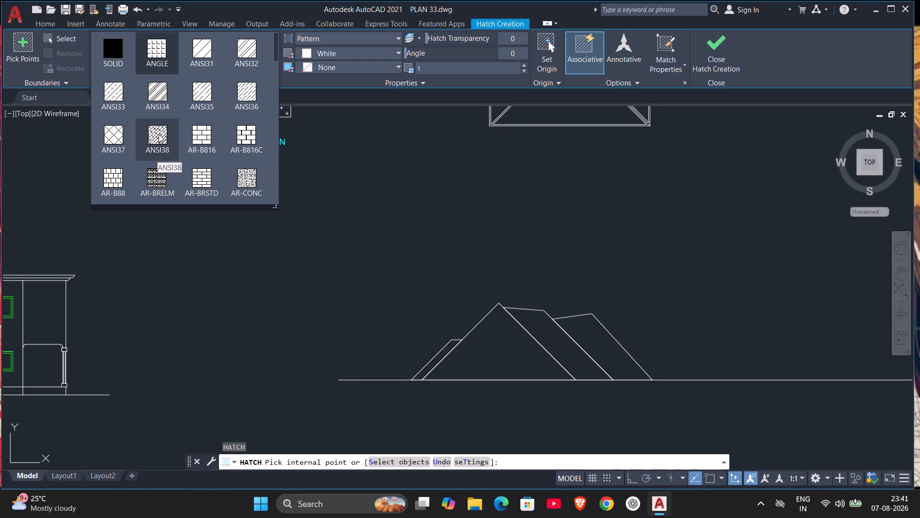
{"action": "scroll", "coordinate": [158, 134], "scroll_direction": "up", "scroll_amount": 2}
Choose the ANSI38 hatch pattern and apply it to the four assembled roof faces on the base line.
{"action": "left_click", "coordinate": [158, 134]}
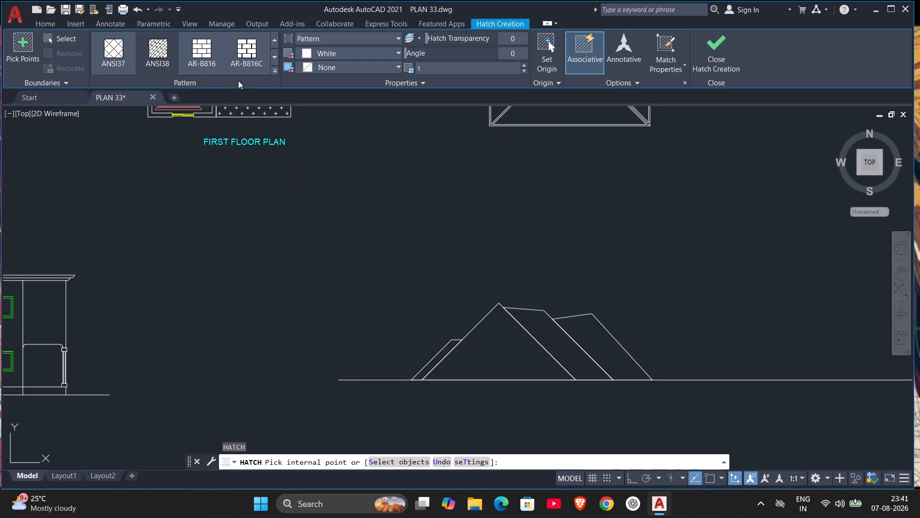
{"action": "left_click", "coordinate": [273, 60]}
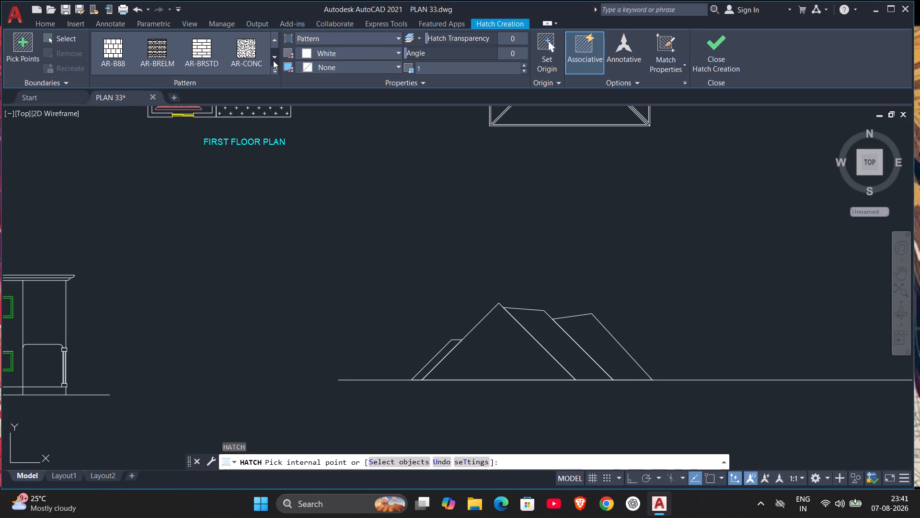
{"action": "left_click", "coordinate": [275, 44]}
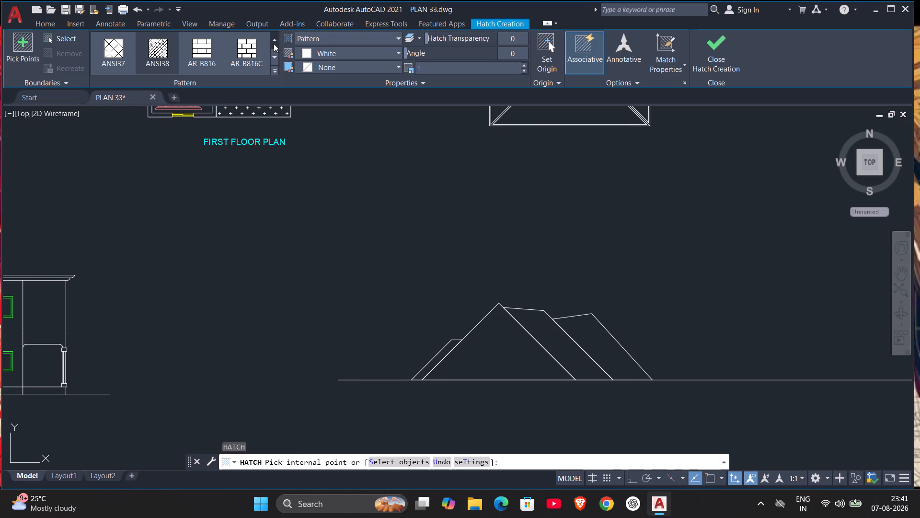
{"action": "left_click", "coordinate": [273, 41]}
{"action": "triple_click", "coordinate": [273, 41]}
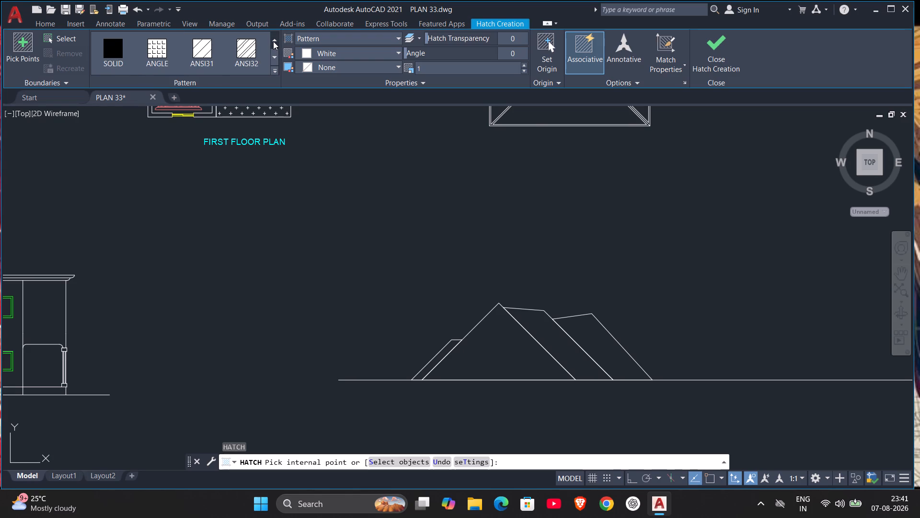
{"action": "left_click", "coordinate": [190, 80]}
{"action": "left_click", "coordinate": [397, 38]}
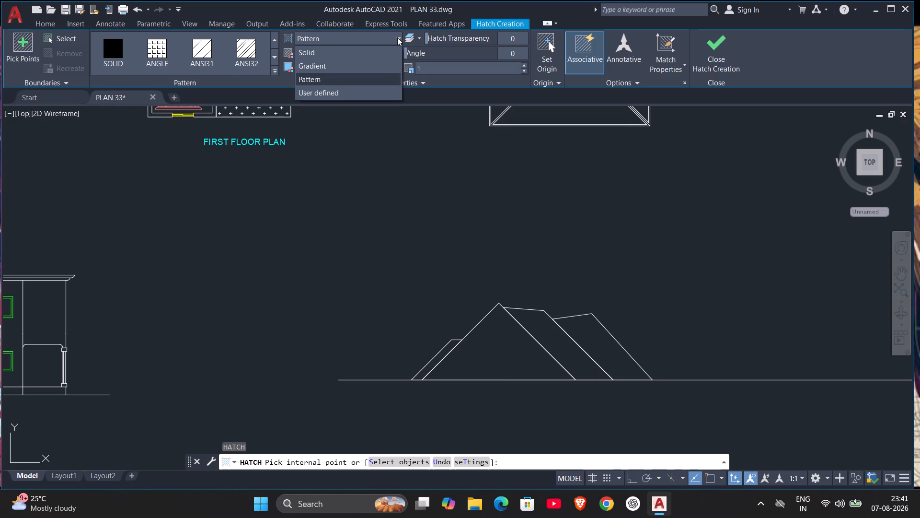
{"action": "left_click", "coordinate": [397, 37]}
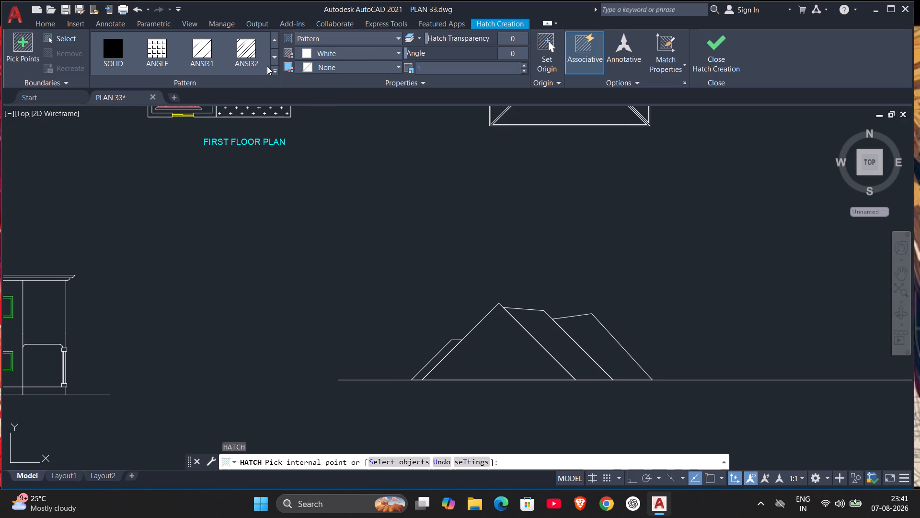
{"action": "left_click", "coordinate": [272, 66]}
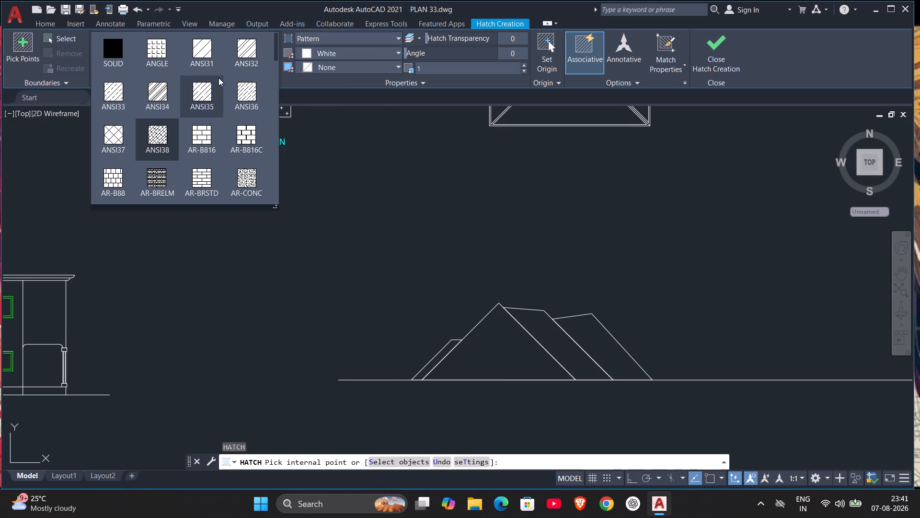
{"action": "left_click", "coordinate": [160, 132]}
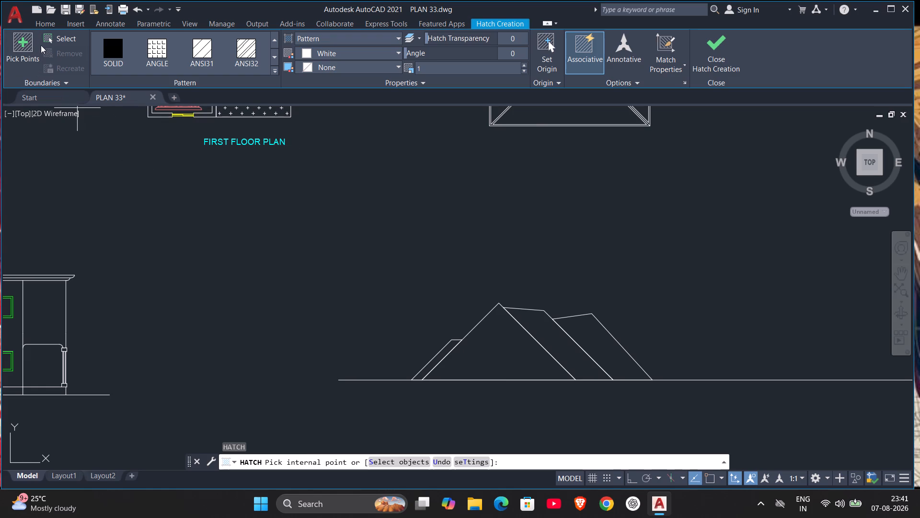
{"action": "left_click", "coordinate": [484, 348]}
{"action": "left_click", "coordinate": [449, 353]}
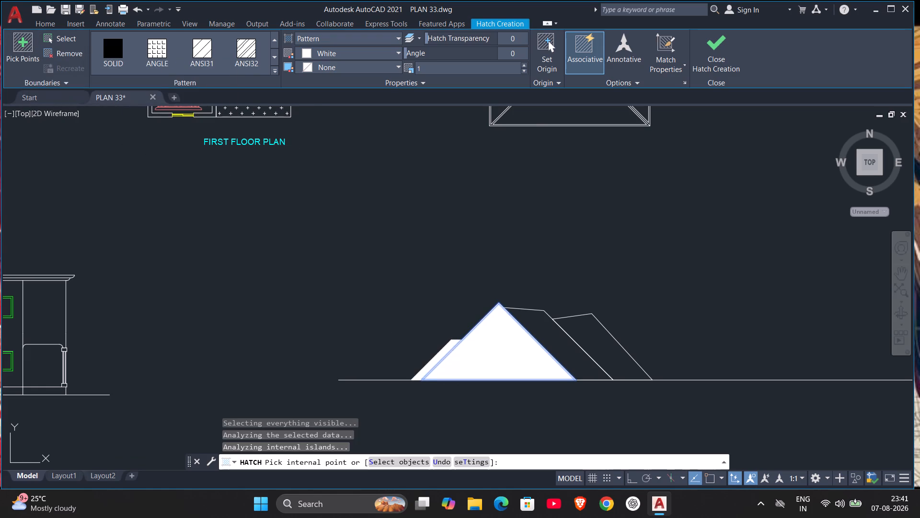
{"action": "left_click", "coordinate": [538, 332]}
{"action": "left_click", "coordinate": [591, 331]}
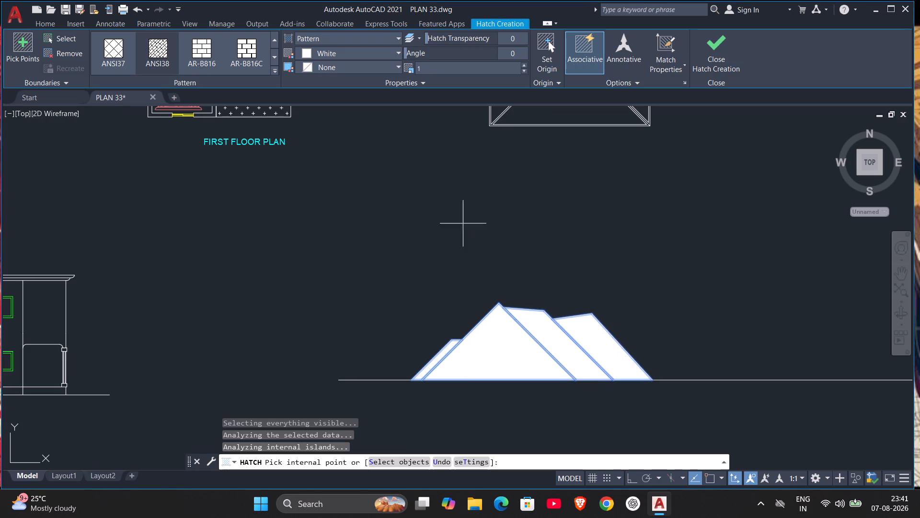
Add the sloping faces of the roof plan beside the first floor plan to the same hatch.
{"action": "middle_click_drag", "start_coordinate": [499, 181], "coordinate": [442, 390]}
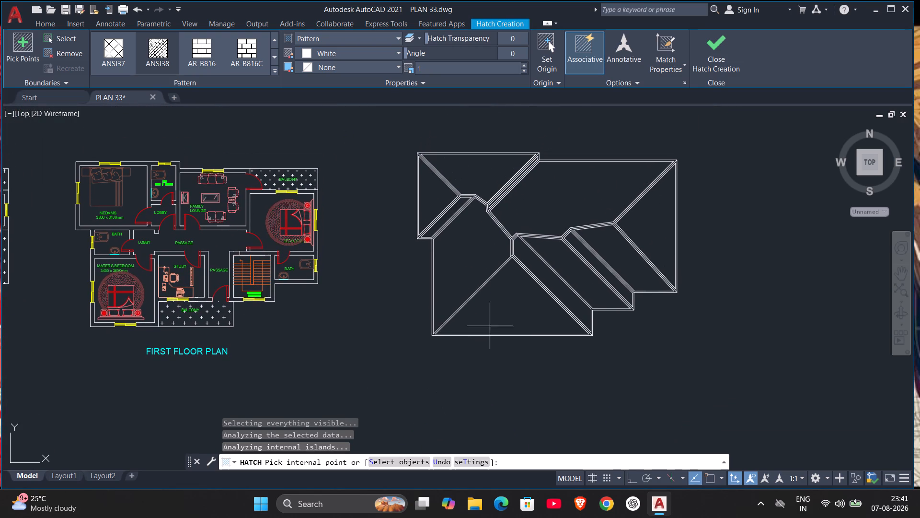
{"action": "left_click", "coordinate": [494, 305]}
{"action": "left_click", "coordinate": [469, 266]}
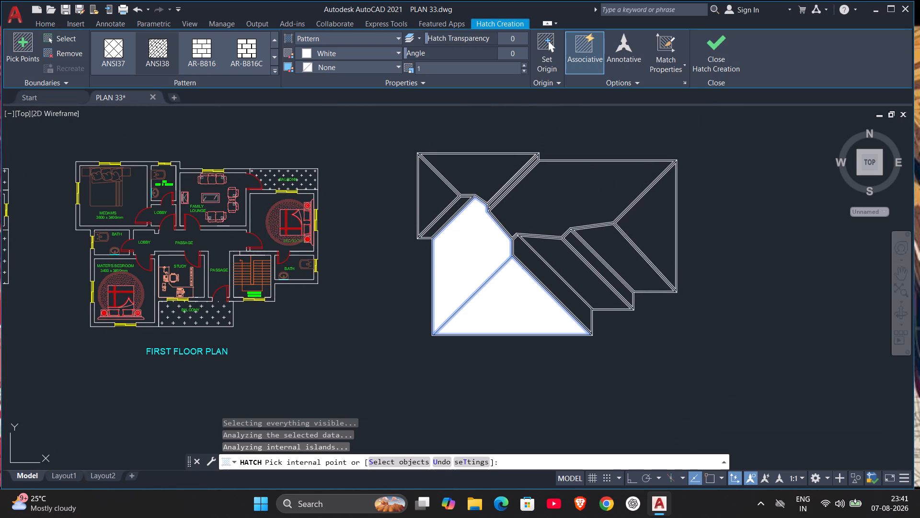
{"action": "left_click", "coordinate": [446, 216]}
{"action": "left_click", "coordinate": [425, 202]}
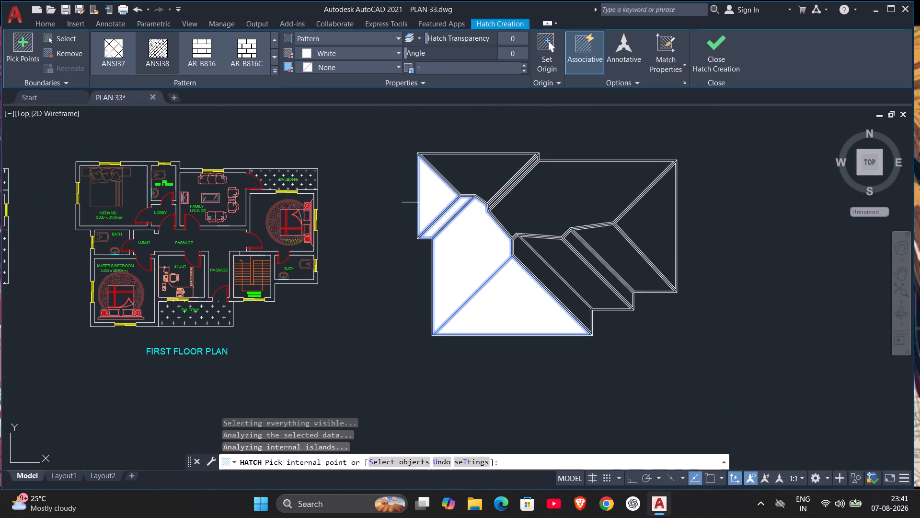
{"action": "left_click", "coordinate": [455, 176]}
{"action": "left_click", "coordinate": [542, 205]}
{"action": "left_click", "coordinate": [560, 249]}
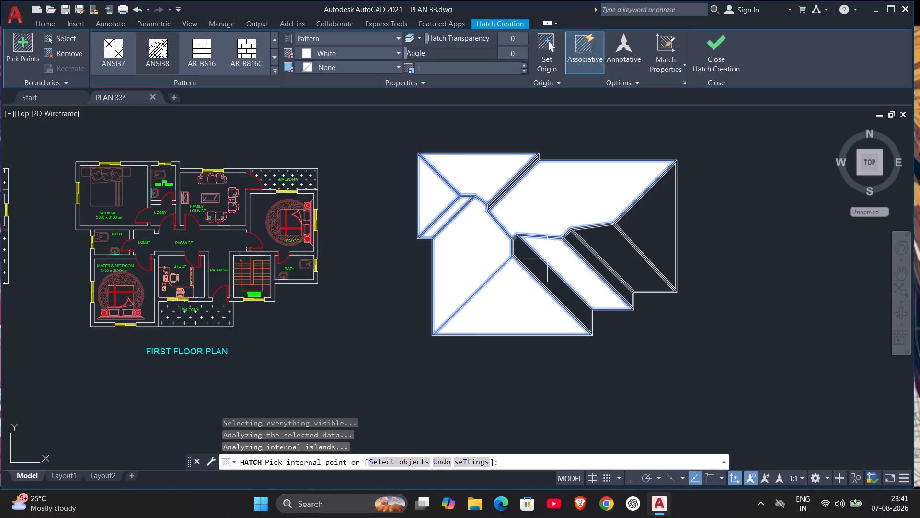
{"action": "left_click", "coordinate": [540, 265]}
{"action": "left_click", "coordinate": [583, 252]}
{"action": "left_click", "coordinate": [604, 245]}
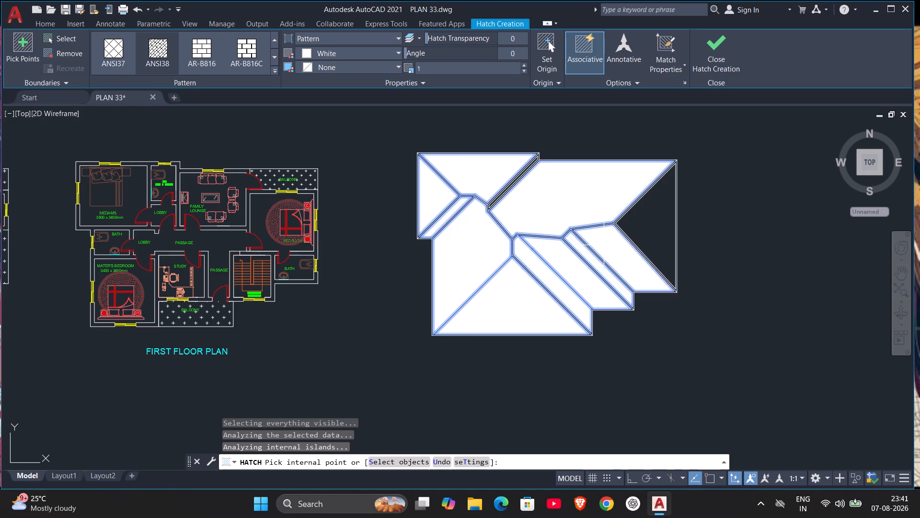
{"action": "left_click", "coordinate": [648, 221]}
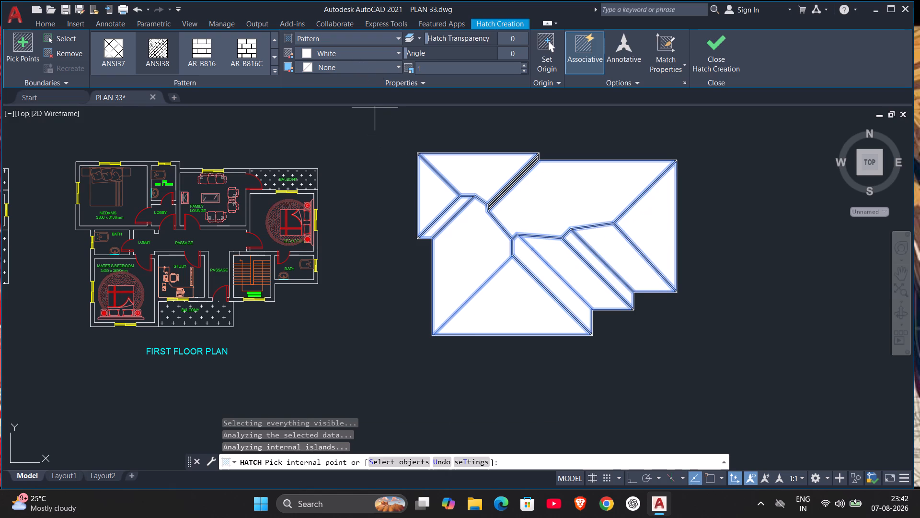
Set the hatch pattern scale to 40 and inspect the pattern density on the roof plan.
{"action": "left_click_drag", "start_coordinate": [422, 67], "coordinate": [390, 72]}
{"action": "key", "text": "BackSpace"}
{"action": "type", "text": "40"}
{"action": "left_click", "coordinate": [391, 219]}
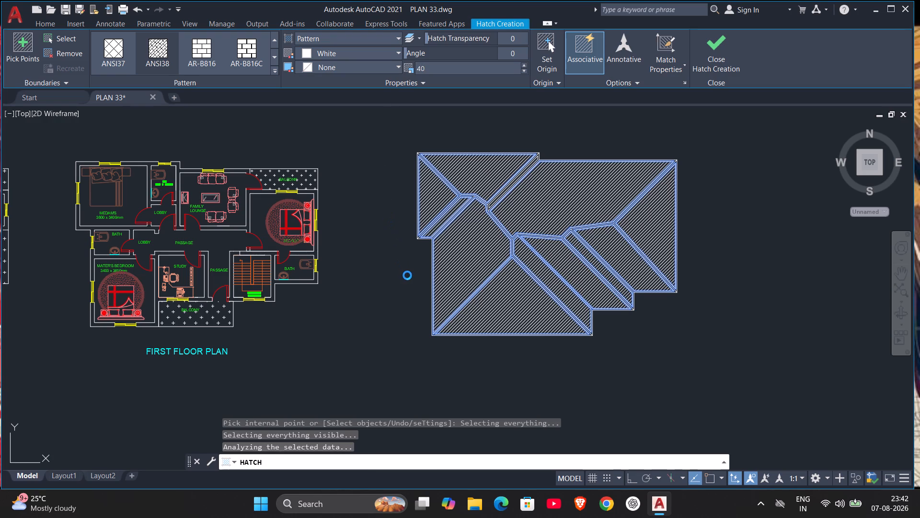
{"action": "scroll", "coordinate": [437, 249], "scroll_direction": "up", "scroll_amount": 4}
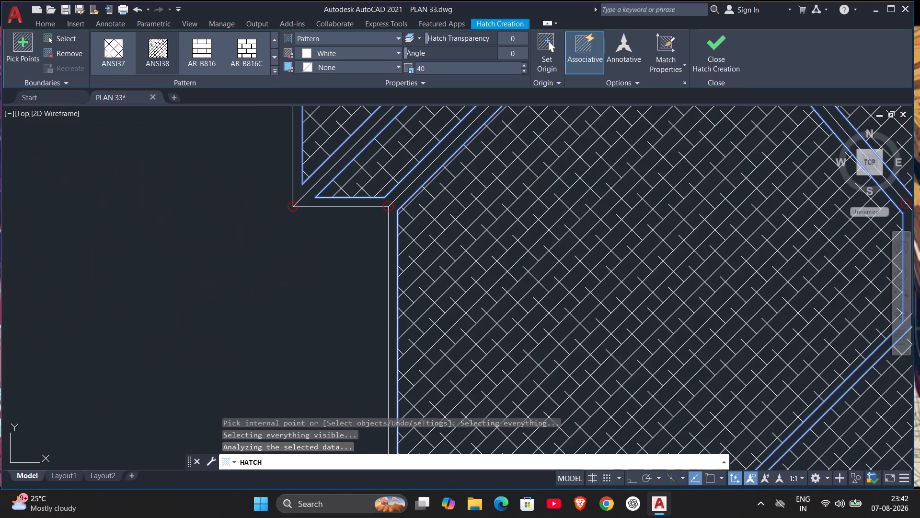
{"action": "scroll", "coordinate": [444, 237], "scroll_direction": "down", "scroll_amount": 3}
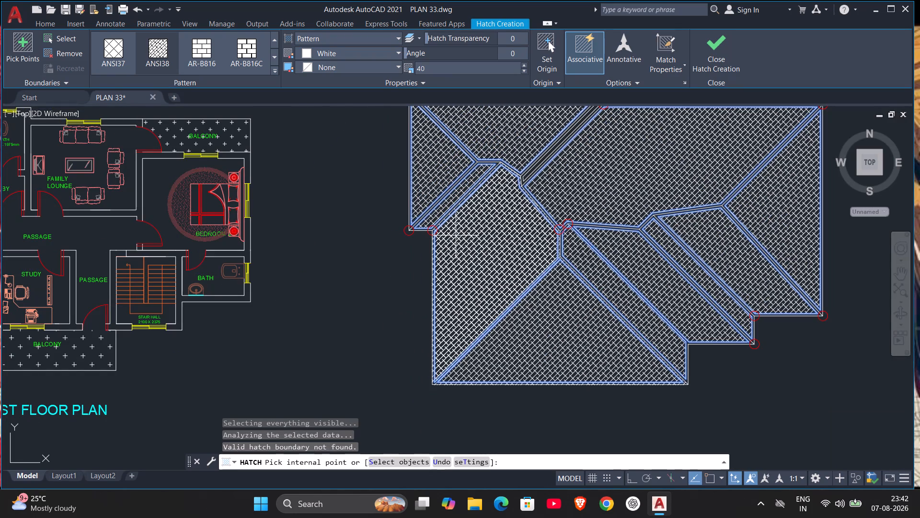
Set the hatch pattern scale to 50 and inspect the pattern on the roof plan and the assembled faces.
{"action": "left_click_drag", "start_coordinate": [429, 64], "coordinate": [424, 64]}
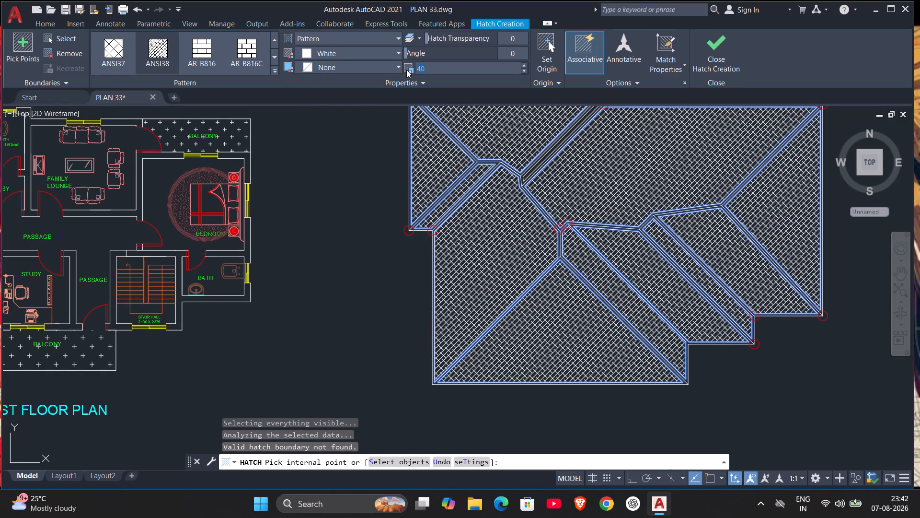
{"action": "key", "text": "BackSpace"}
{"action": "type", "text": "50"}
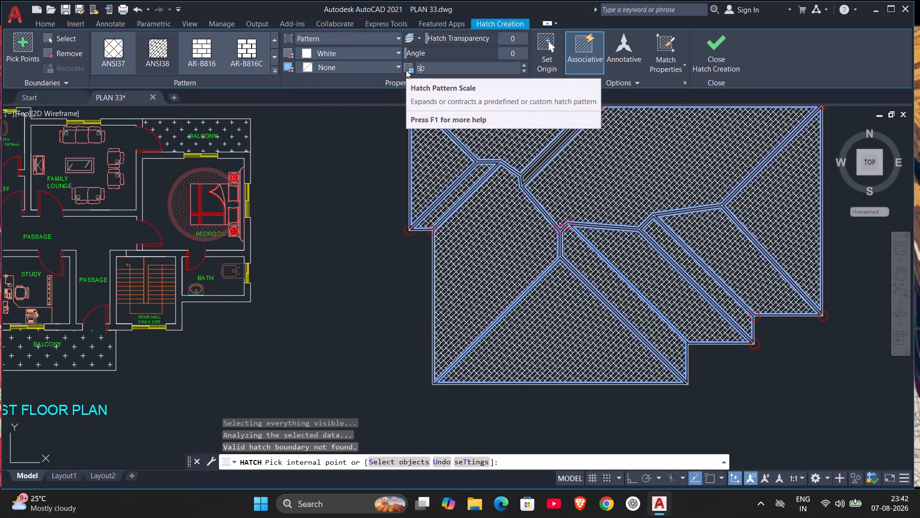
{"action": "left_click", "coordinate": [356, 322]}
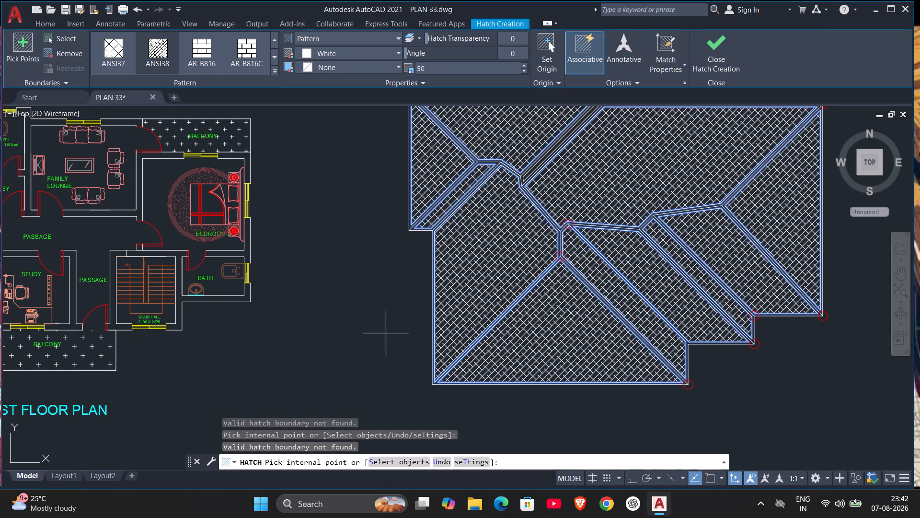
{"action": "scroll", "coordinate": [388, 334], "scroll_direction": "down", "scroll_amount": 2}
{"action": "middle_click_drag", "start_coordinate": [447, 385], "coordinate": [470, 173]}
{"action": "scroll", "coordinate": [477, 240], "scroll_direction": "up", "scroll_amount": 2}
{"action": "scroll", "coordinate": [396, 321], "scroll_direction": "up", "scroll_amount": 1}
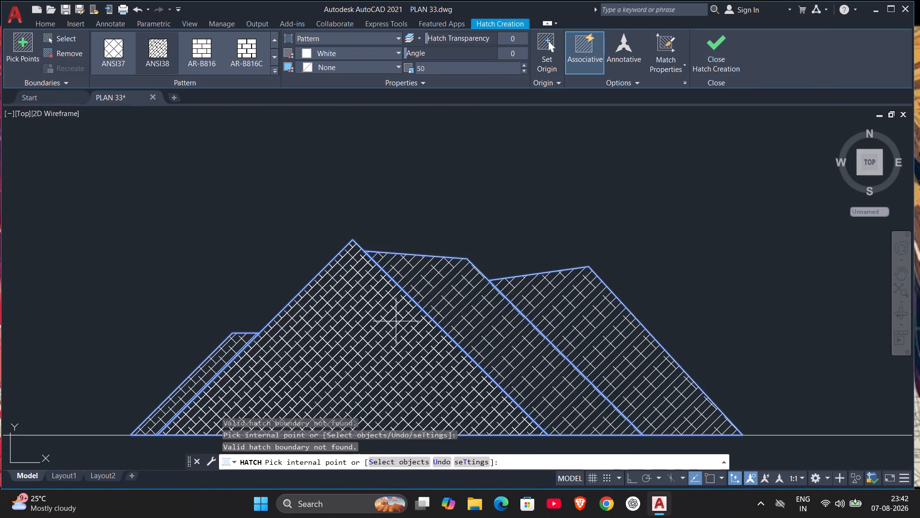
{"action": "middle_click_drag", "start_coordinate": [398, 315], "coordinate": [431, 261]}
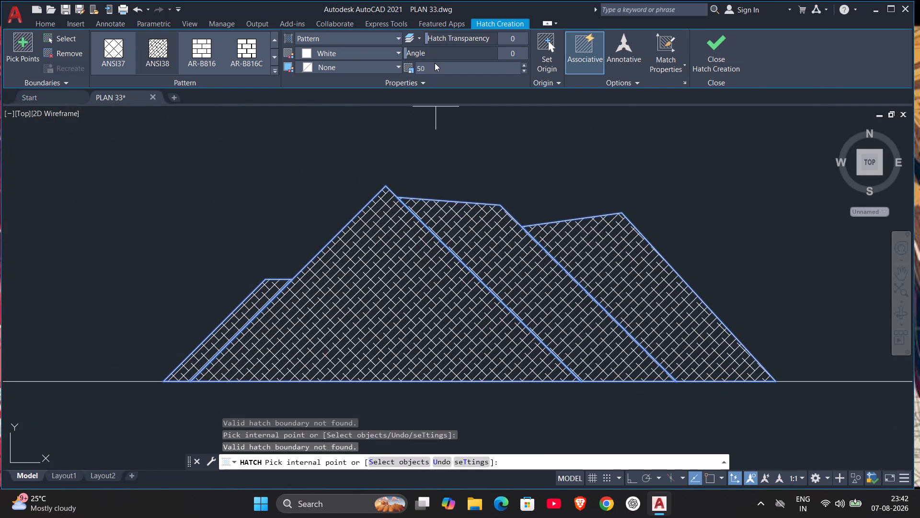
Set the hatch pattern scale to 60 and finish the hatch on the roof plan and the assembled faces.
{"action": "left_click_drag", "start_coordinate": [435, 63], "coordinate": [394, 63]}
{"action": "left_click_drag", "start_coordinate": [430, 69], "coordinate": [392, 69]}
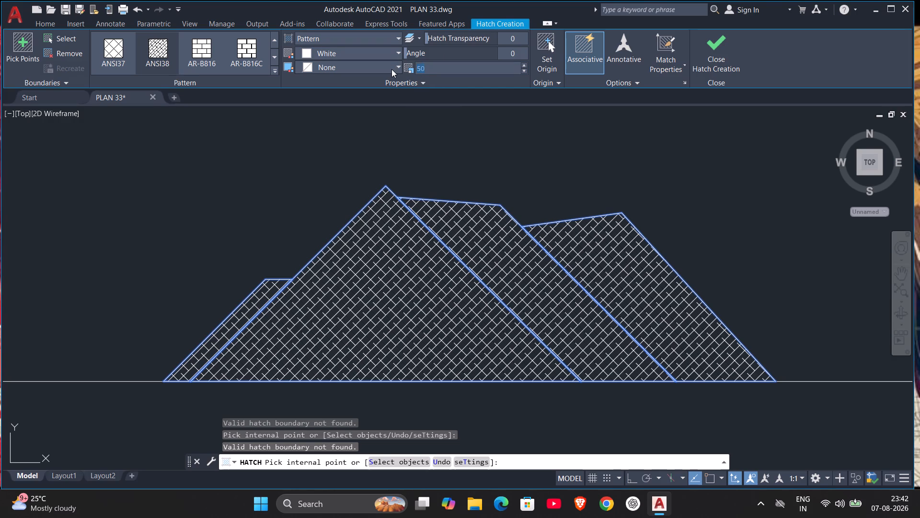
{"action": "key", "text": "BackSpace"}
{"action": "type", "text": "60"}
{"action": "left_click", "coordinate": [548, 121]}
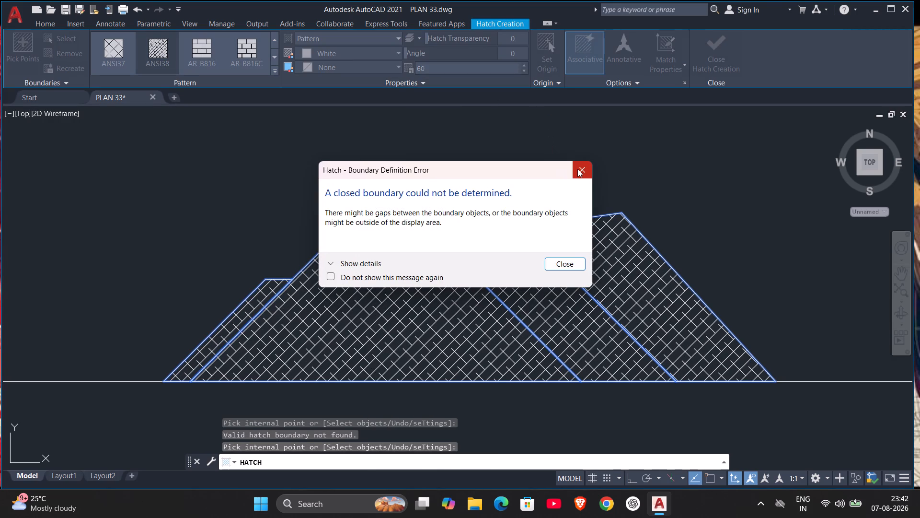
{"action": "left_click", "coordinate": [577, 169]}
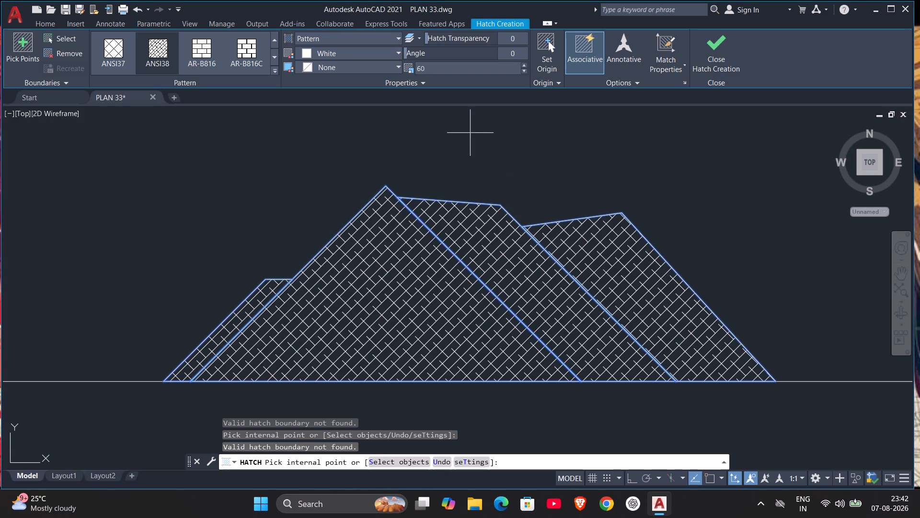
{"action": "scroll", "coordinate": [471, 134], "scroll_direction": "down", "scroll_amount": 2}
{"action": "middle_click_drag", "start_coordinate": [503, 139], "coordinate": [410, 369]}
{"action": "middle_click_drag", "start_coordinate": [428, 282], "coordinate": [428, 296]}
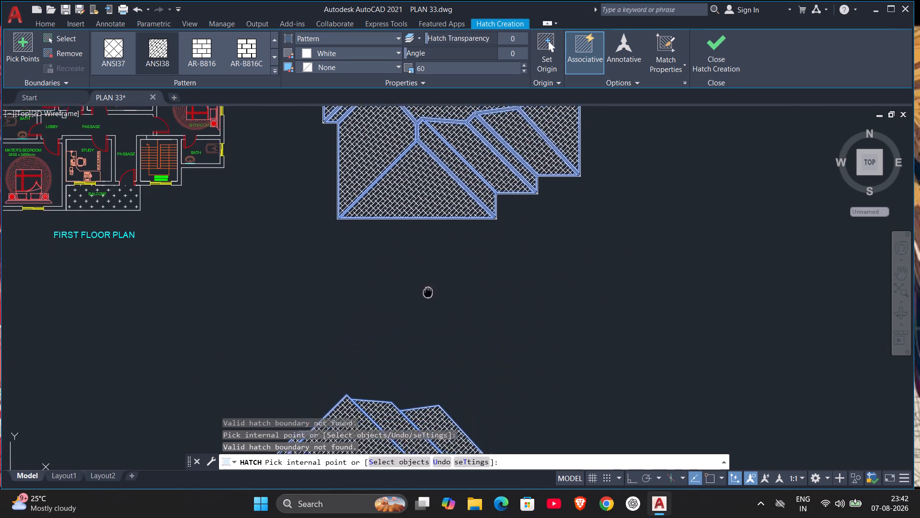
{"action": "middle_click_drag", "start_coordinate": [428, 296], "coordinate": [431, 353]}
{"action": "left_click", "coordinate": [712, 44]}
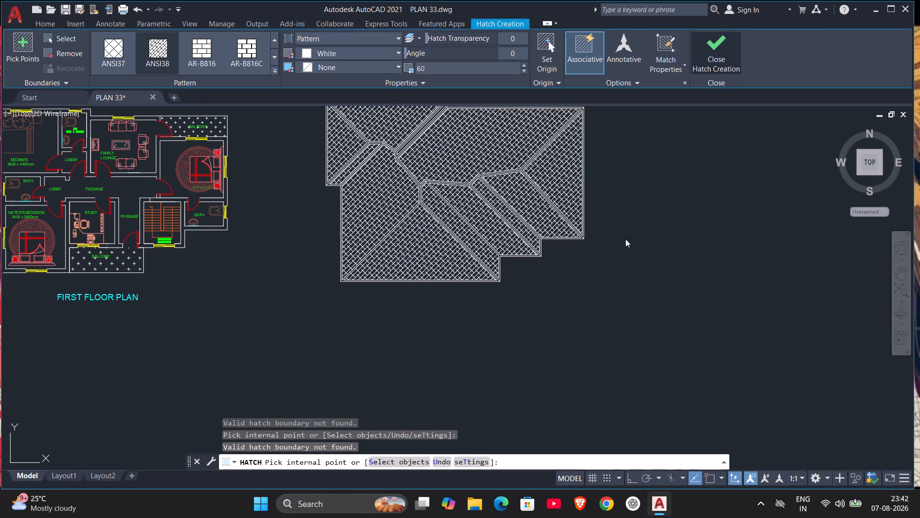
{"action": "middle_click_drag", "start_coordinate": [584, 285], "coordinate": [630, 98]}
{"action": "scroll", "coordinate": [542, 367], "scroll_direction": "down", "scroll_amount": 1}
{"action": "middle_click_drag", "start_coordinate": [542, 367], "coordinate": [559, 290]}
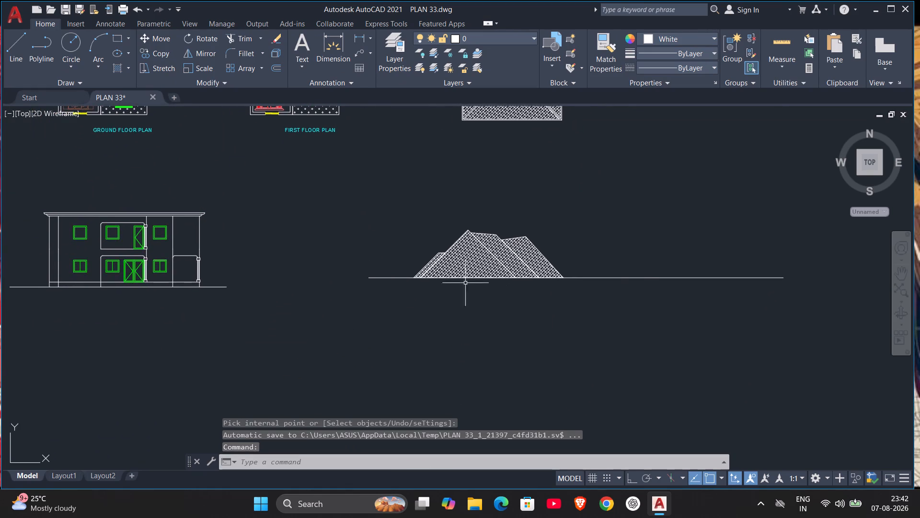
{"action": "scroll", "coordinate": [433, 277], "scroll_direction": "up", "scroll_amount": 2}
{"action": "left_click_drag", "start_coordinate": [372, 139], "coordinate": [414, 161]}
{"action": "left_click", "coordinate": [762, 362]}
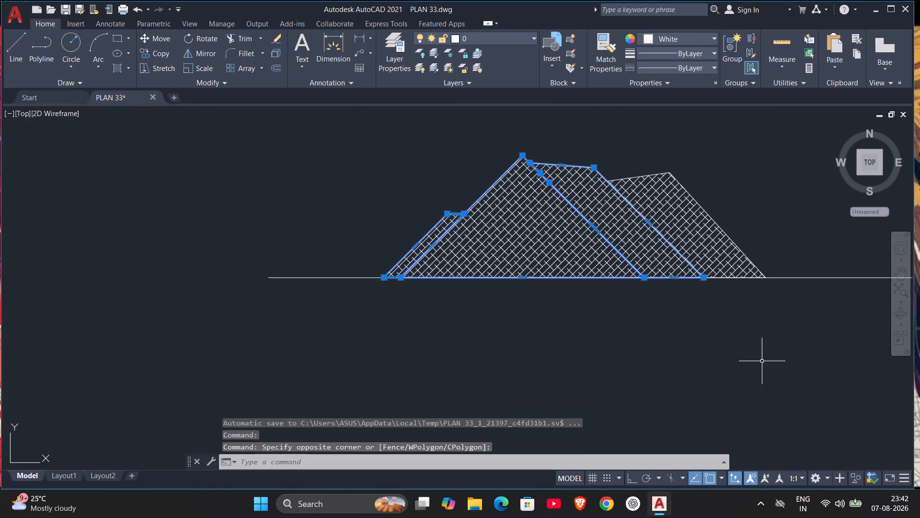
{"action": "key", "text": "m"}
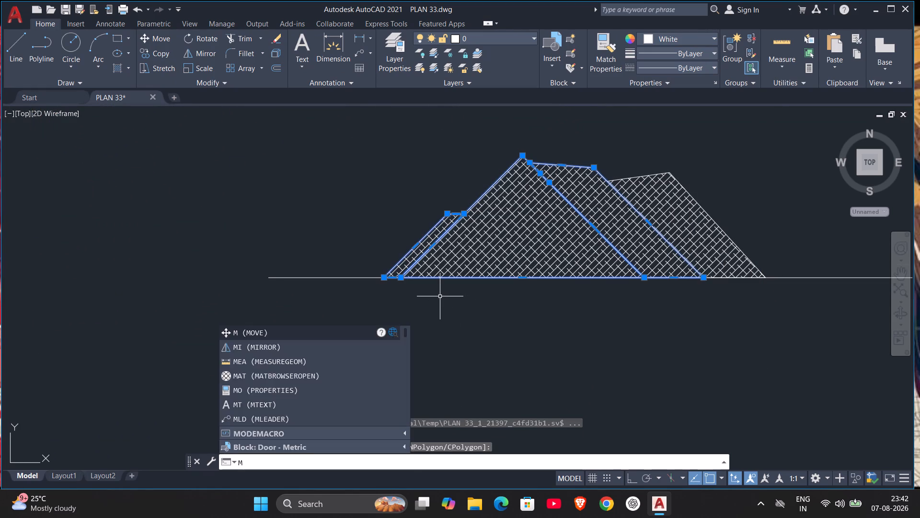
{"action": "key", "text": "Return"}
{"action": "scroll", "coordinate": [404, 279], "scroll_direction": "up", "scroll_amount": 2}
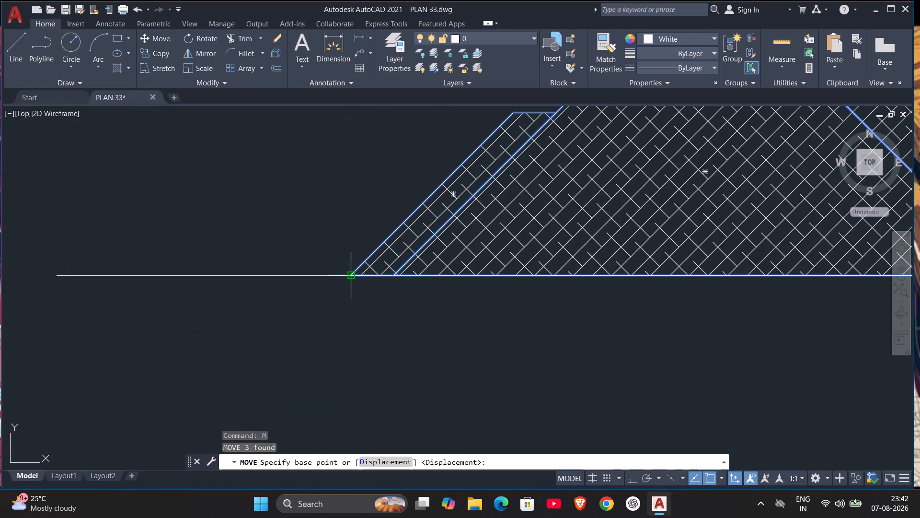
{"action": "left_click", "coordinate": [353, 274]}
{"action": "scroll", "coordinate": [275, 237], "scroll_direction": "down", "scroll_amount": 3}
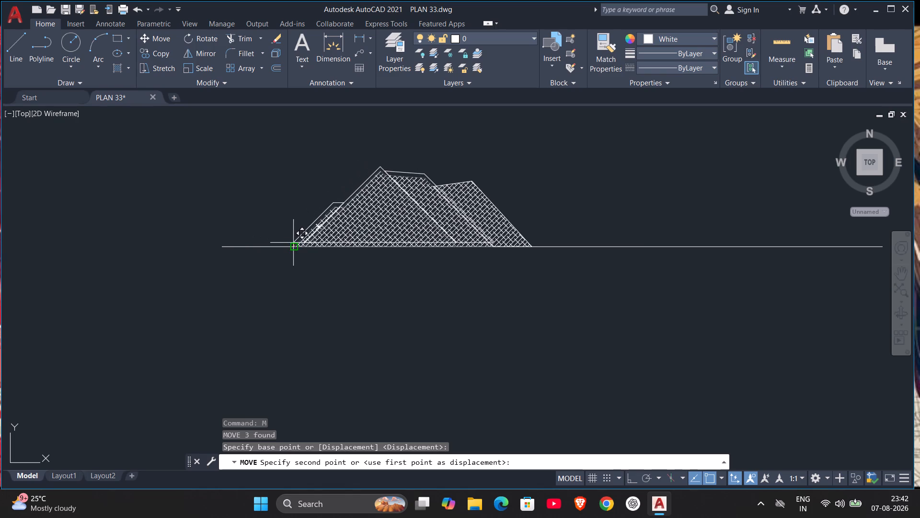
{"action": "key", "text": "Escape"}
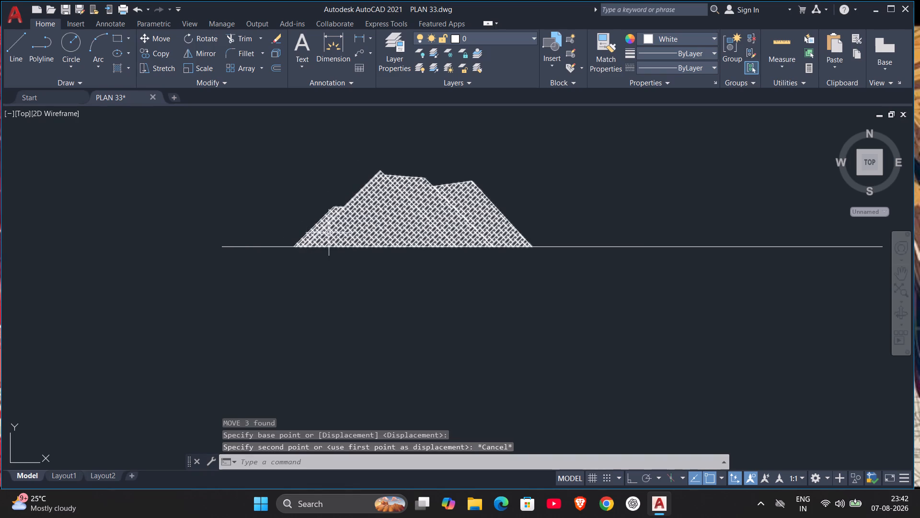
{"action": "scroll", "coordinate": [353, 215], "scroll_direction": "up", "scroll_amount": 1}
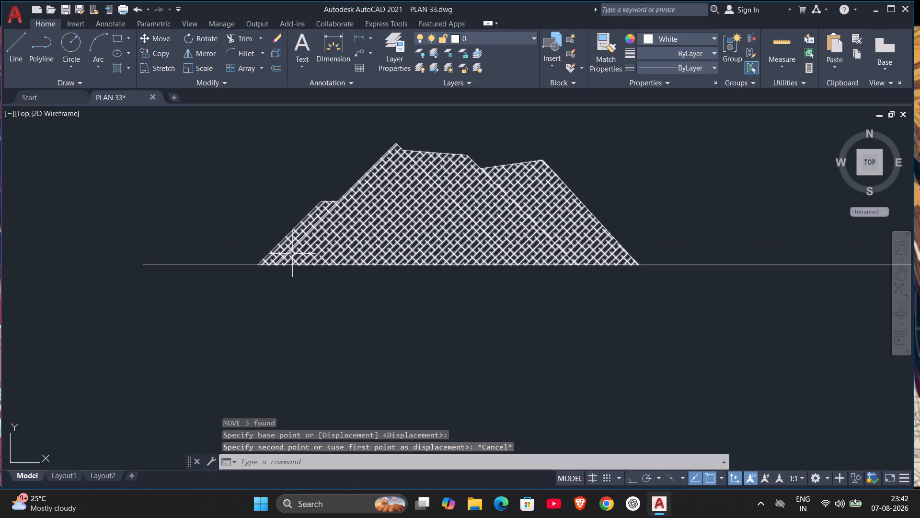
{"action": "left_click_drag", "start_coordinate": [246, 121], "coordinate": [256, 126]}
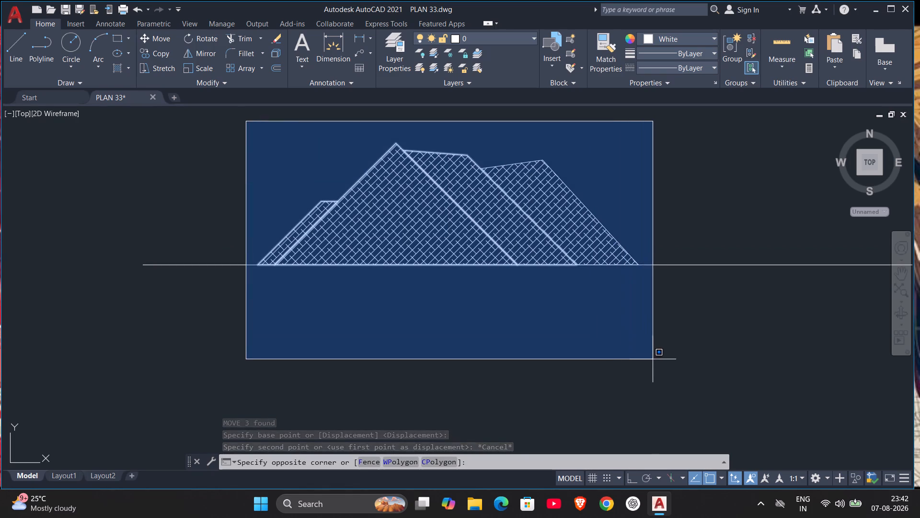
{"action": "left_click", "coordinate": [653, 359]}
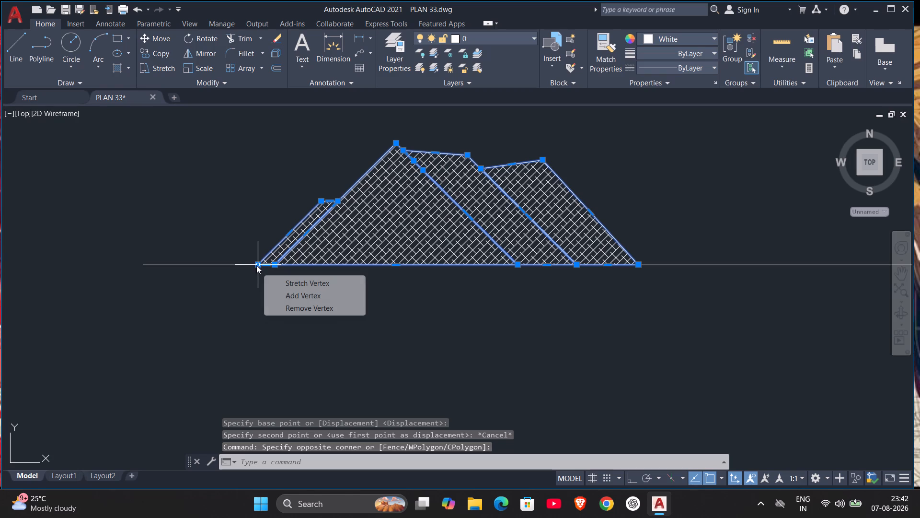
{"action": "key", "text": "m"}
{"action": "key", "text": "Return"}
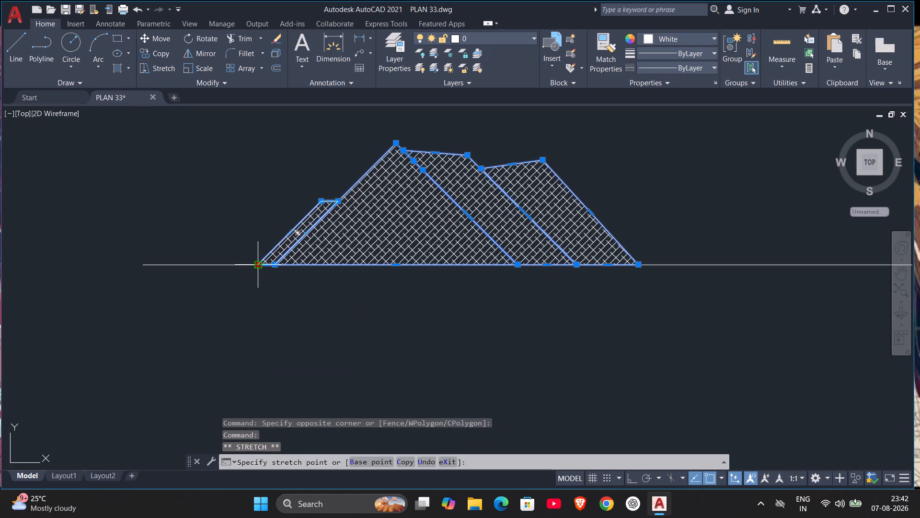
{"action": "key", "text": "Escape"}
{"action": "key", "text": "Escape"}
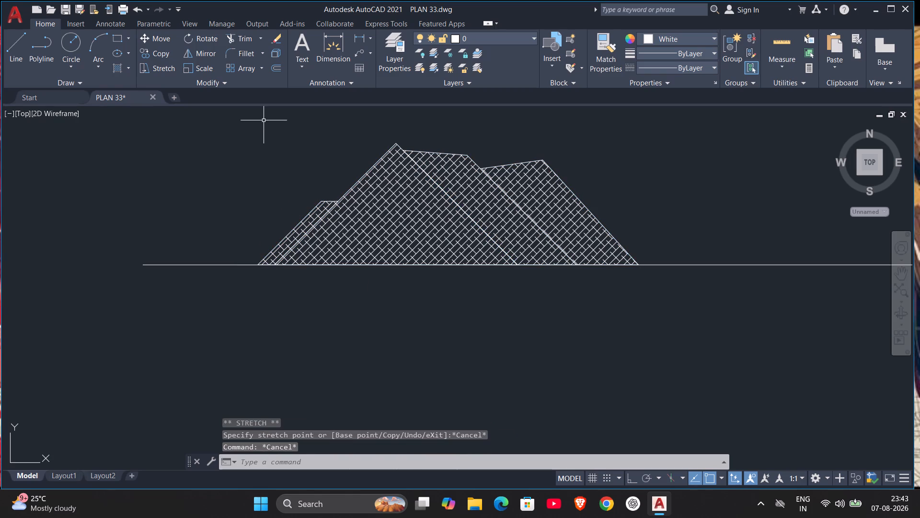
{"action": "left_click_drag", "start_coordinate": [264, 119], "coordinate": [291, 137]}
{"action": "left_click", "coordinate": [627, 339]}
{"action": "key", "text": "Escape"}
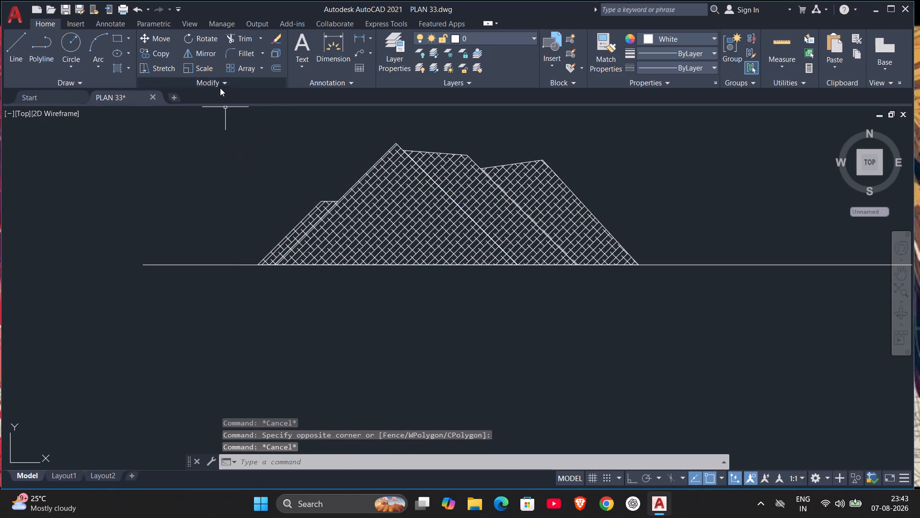
Move the four assembled roof face outlines by their lower-left corner onto the eaves of the front elevation below the ground floor plan.
{"action": "left_click_drag", "start_coordinate": [220, 128], "coordinate": [237, 137]}
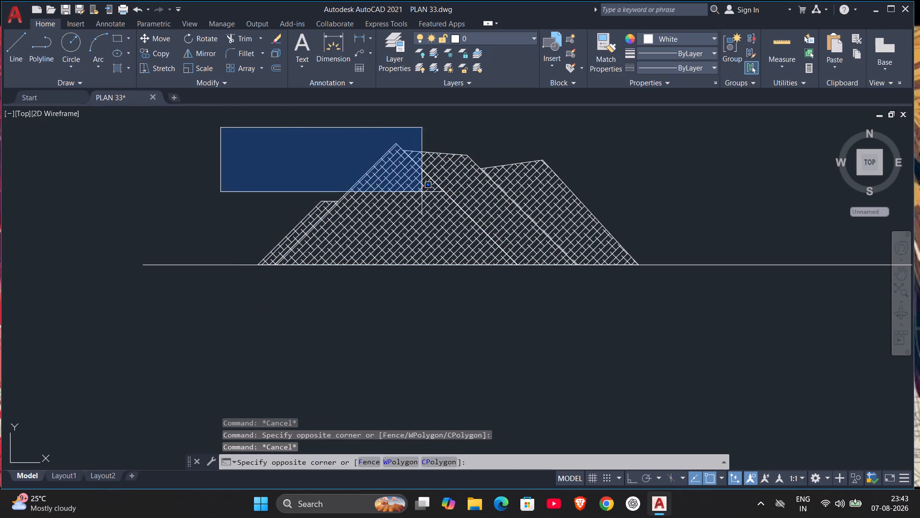
{"action": "left_click", "coordinate": [676, 323]}
{"action": "key", "text": "m"}
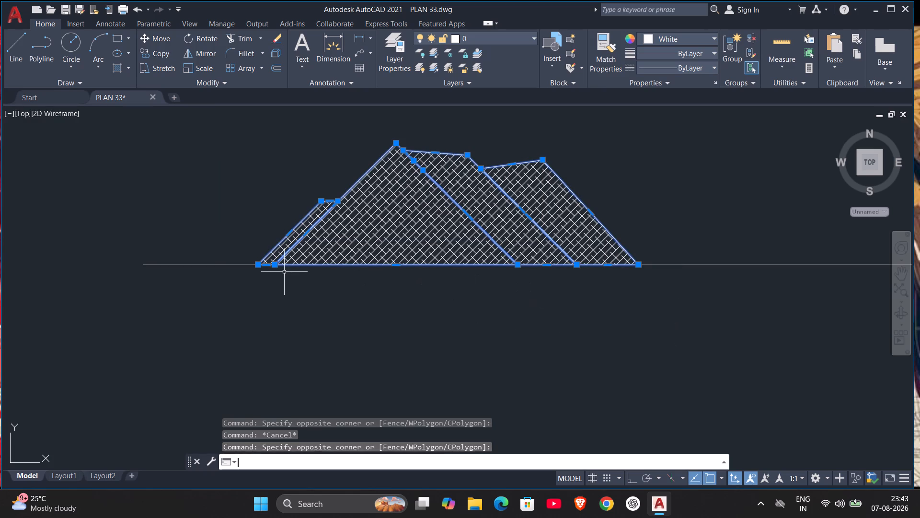
{"action": "key", "text": "Return"}
{"action": "left_click", "coordinate": [257, 260]}
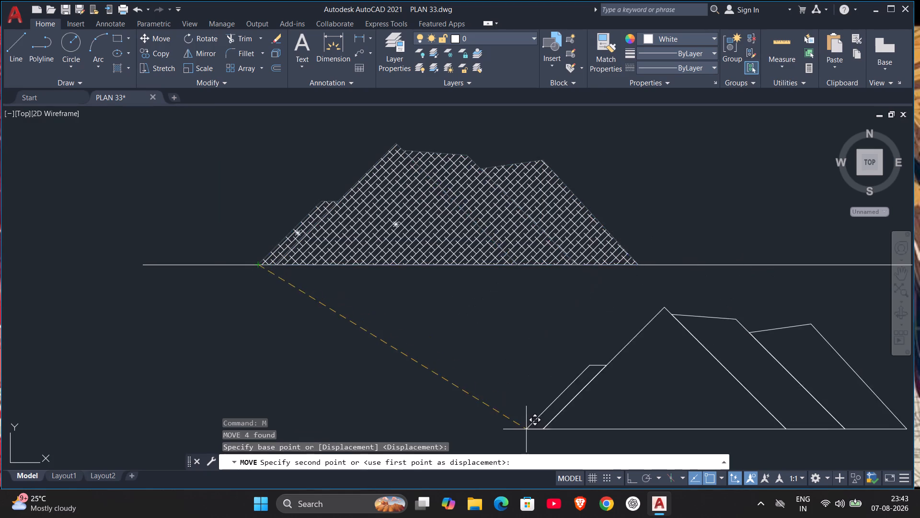
{"action": "scroll", "coordinate": [527, 429], "scroll_direction": "down", "scroll_amount": 3}
{"action": "middle_click_drag", "start_coordinate": [431, 377], "coordinate": [801, 383]}
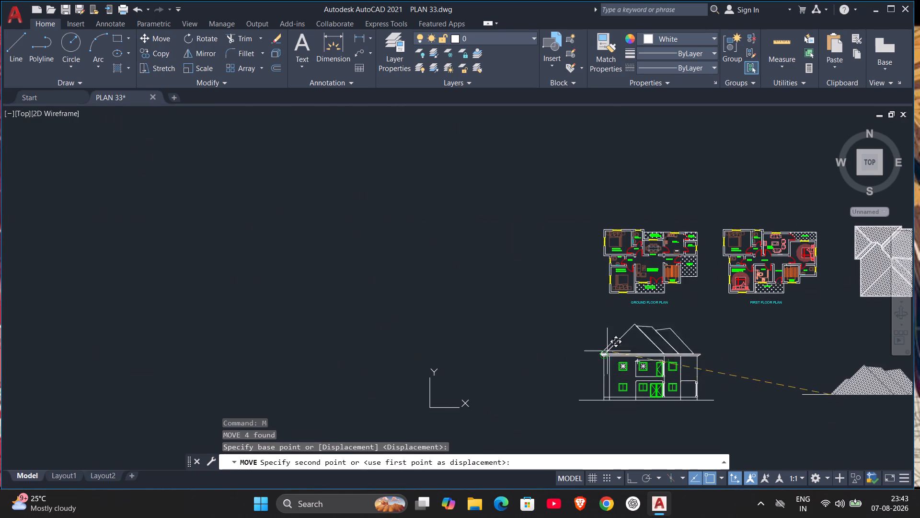
{"action": "scroll", "coordinate": [633, 347], "scroll_direction": "up", "scroll_amount": 4}
{"action": "scroll", "coordinate": [587, 364], "scroll_direction": "down", "scroll_amount": 1}
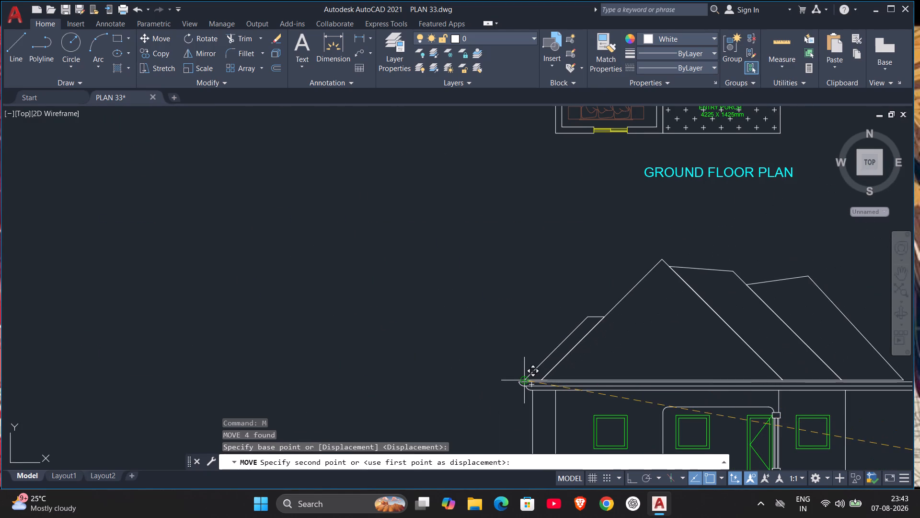
{"action": "middle_click_drag", "start_coordinate": [521, 380], "coordinate": [456, 336]}
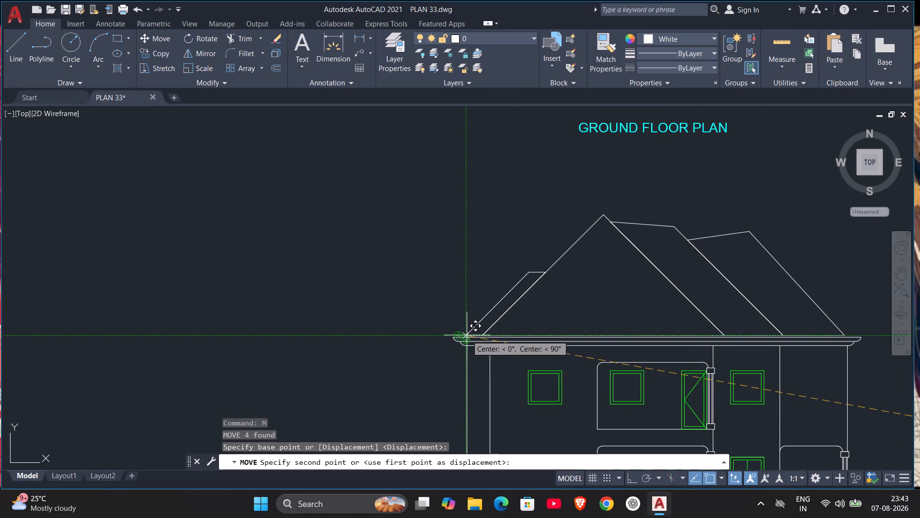
{"action": "left_click", "coordinate": [471, 338]}
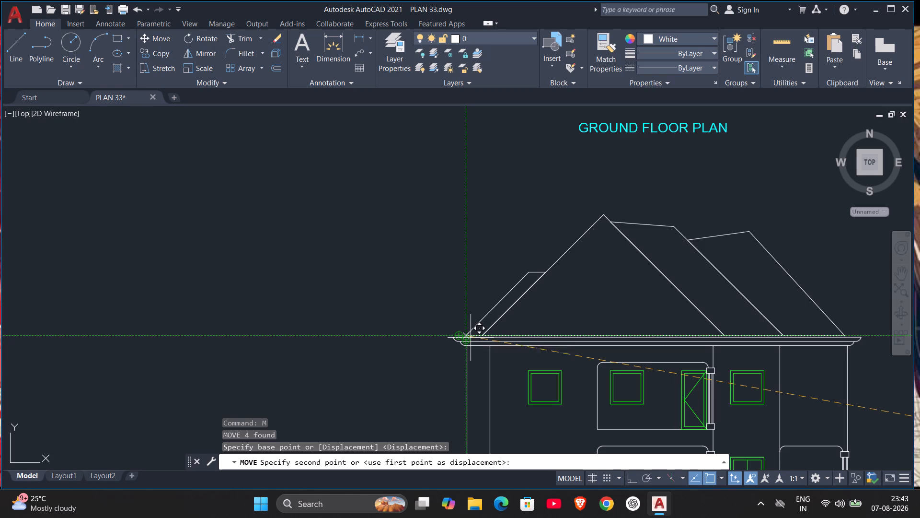
Move the four roof outlines so their lower-left corner sits on the cornice's top line, aligned with the outer wall edge.
{"action": "middle_click_drag", "start_coordinate": [532, 330], "coordinate": [530, 313]}
{"action": "scroll", "coordinate": [532, 327], "scroll_direction": "up", "scroll_amount": 2}
{"action": "scroll", "coordinate": [448, 277], "scroll_direction": "down", "scroll_amount": 1}
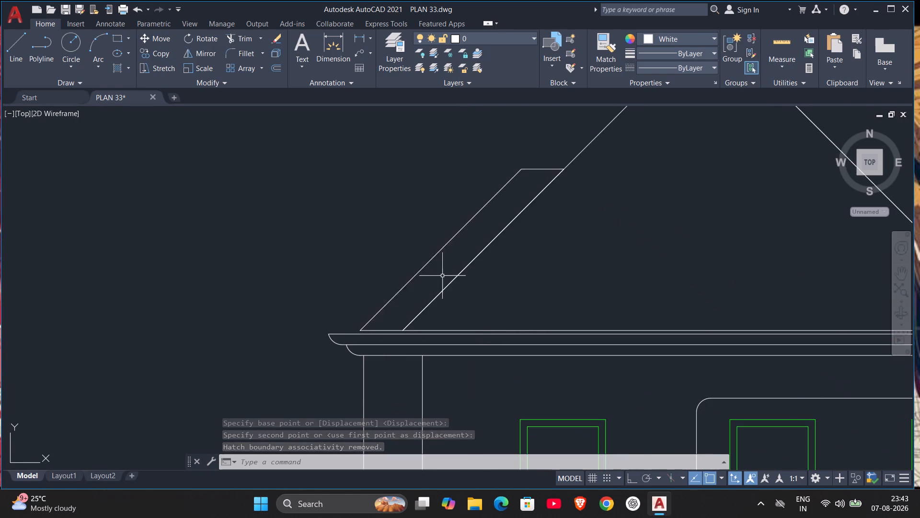
{"action": "scroll", "coordinate": [444, 276], "scroll_direction": "down", "scroll_amount": 2}
{"action": "left_click_drag", "start_coordinate": [681, 235], "coordinate": [639, 246]}
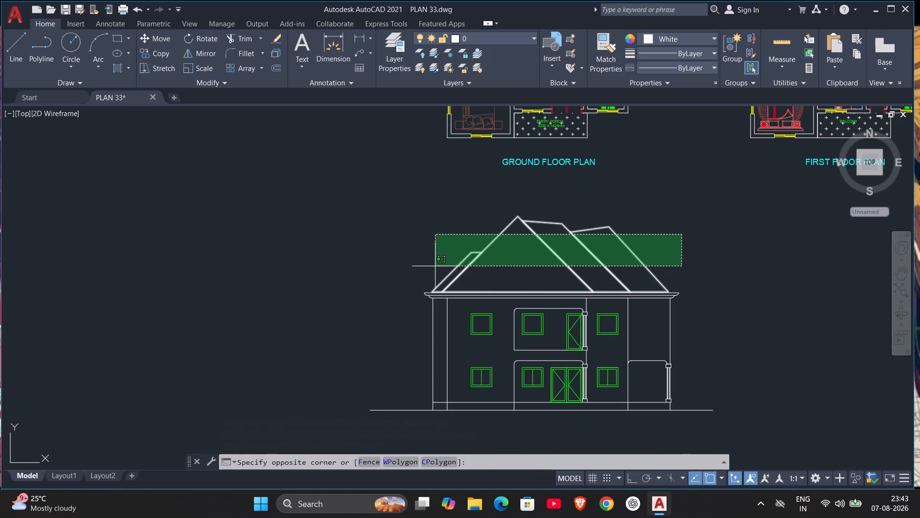
{"action": "left_click", "coordinate": [404, 269]}
{"action": "key", "text": "m"}
{"action": "key", "text": "Return"}
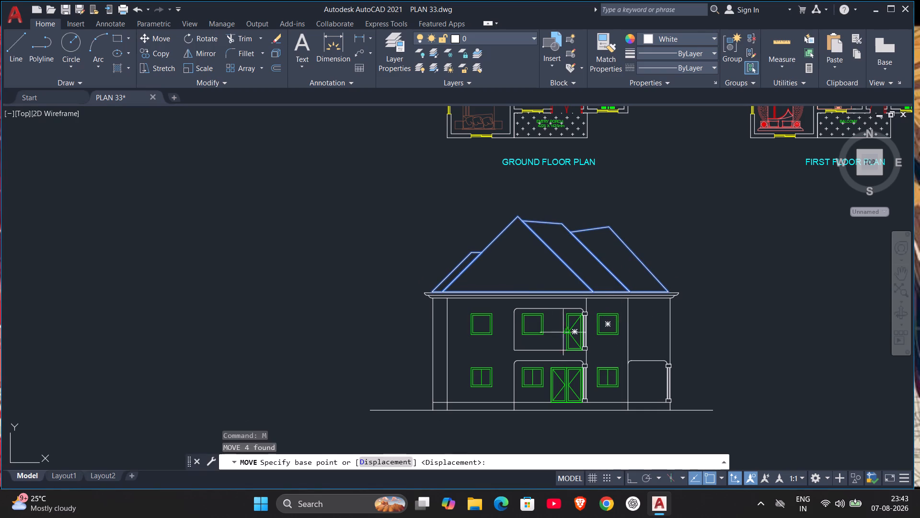
{"action": "scroll", "coordinate": [419, 309], "scroll_direction": "up", "scroll_amount": 4}
{"action": "scroll", "coordinate": [495, 236], "scroll_direction": "up", "scroll_amount": 1}
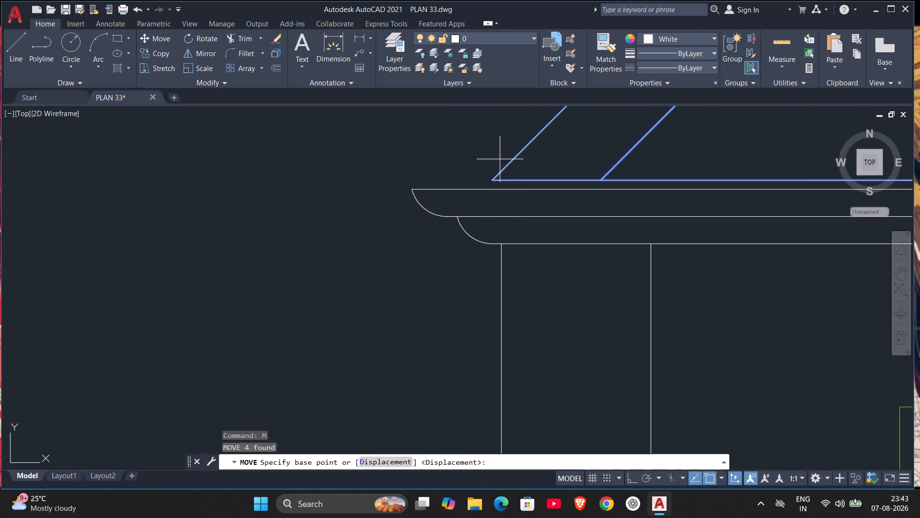
{"action": "left_click", "coordinate": [492, 176]}
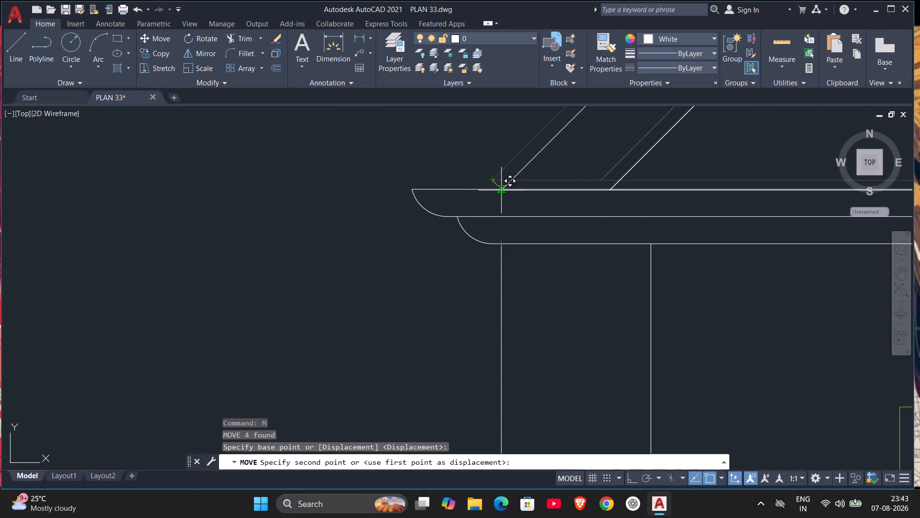
{"action": "scroll", "coordinate": [501, 188], "scroll_direction": "up", "scroll_amount": 2}
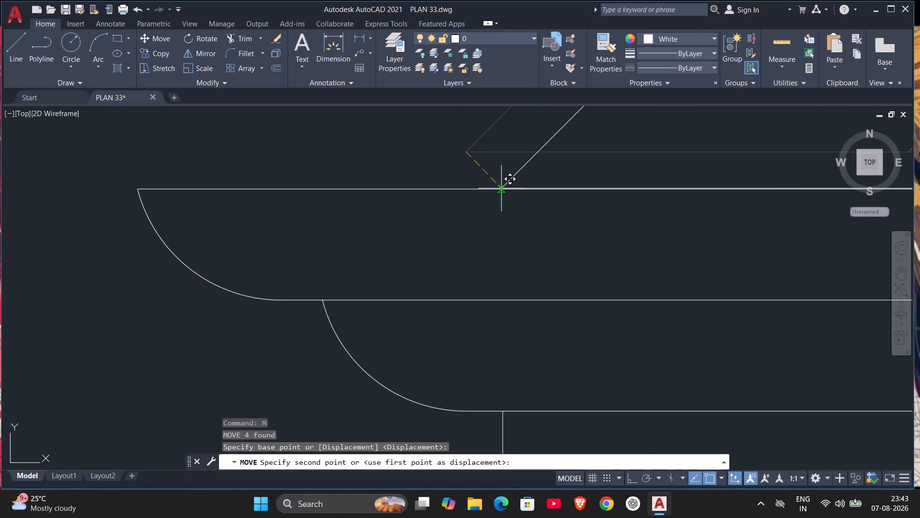
{"action": "scroll", "coordinate": [501, 188], "scroll_direction": "up", "scroll_amount": 2}
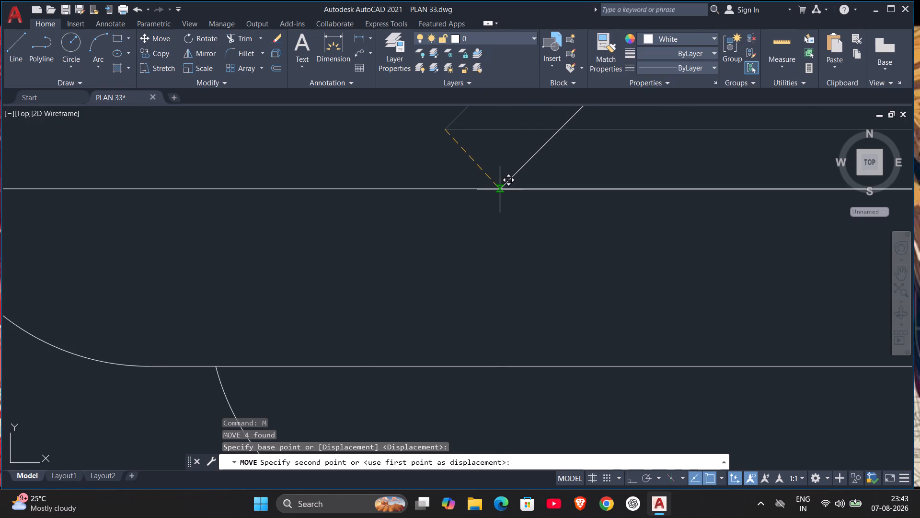
{"action": "left_click", "coordinate": [500, 188]}
Hatch all four roof faces on the front elevation with the ANSI38 pattern at scale 60.
{"action": "scroll", "coordinate": [515, 194], "scroll_direction": "down", "scroll_amount": 7}
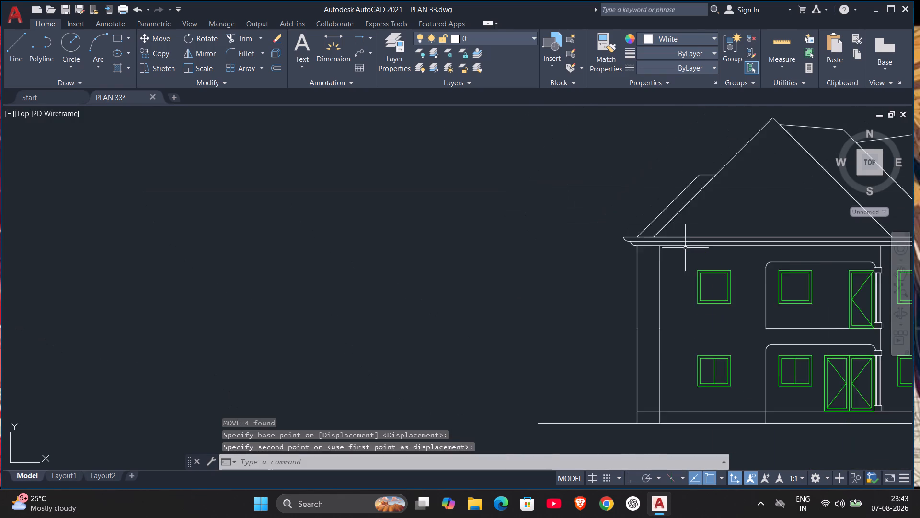
{"action": "scroll", "coordinate": [685, 248], "scroll_direction": "down", "scroll_amount": 2}
{"action": "middle_click_drag", "start_coordinate": [713, 266], "coordinate": [600, 252]}
{"action": "scroll", "coordinate": [597, 223], "scroll_direction": "up", "scroll_amount": 1}
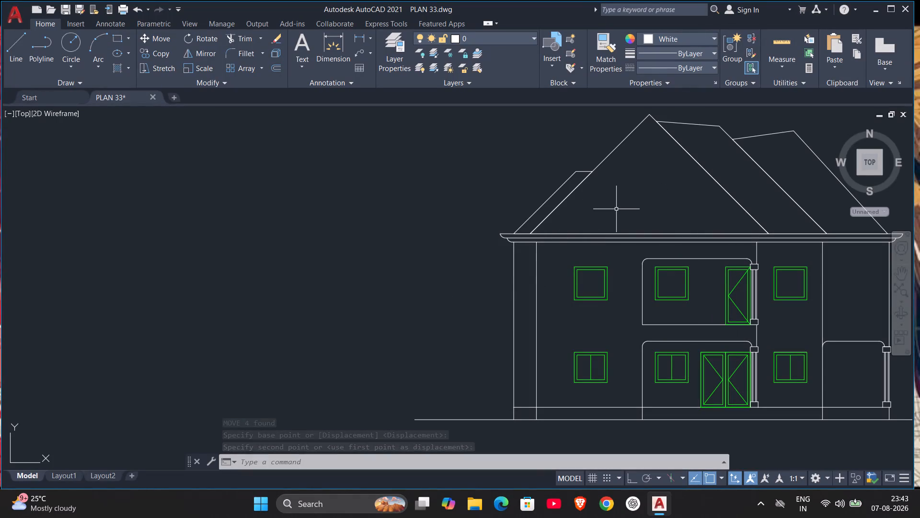
{"action": "key", "text": "h"}
{"action": "key", "text": "Return"}
{"action": "left_click", "coordinate": [602, 198]}
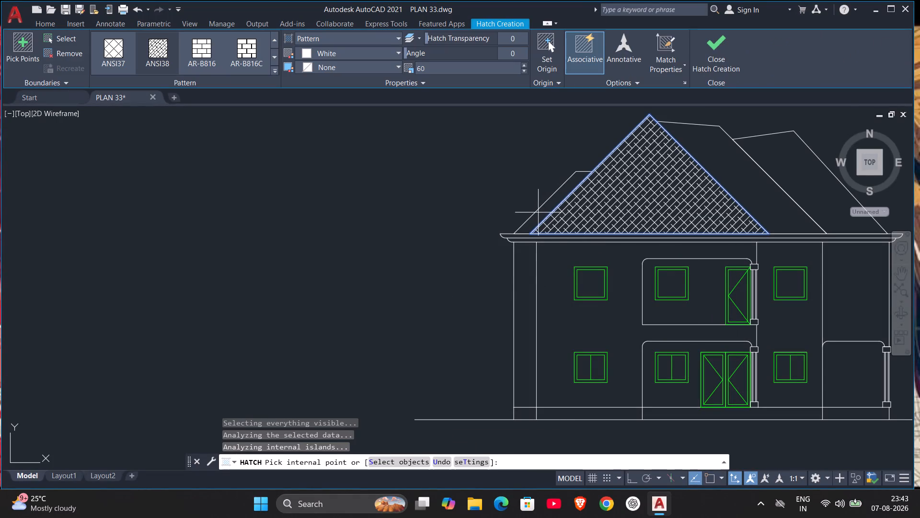
{"action": "scroll", "coordinate": [547, 204], "scroll_direction": "up", "scroll_amount": 2}
{"action": "left_click", "coordinate": [550, 201]}
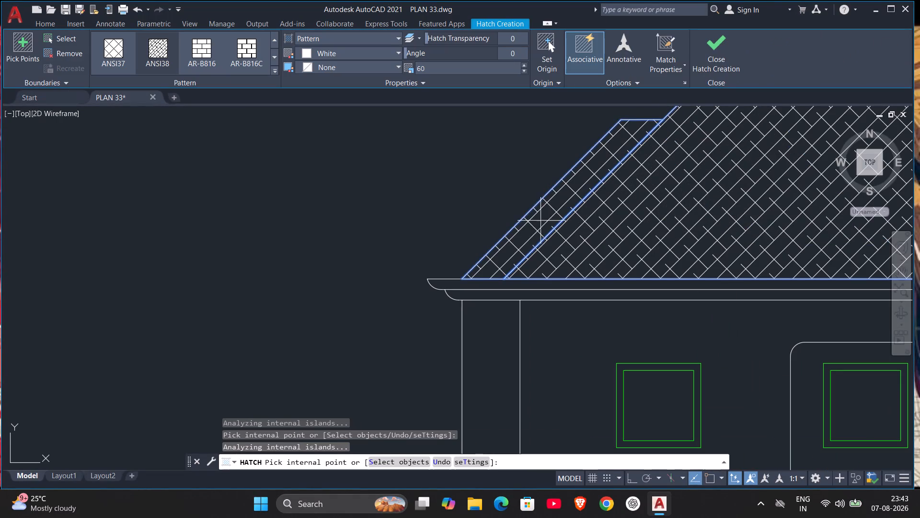
{"action": "scroll", "coordinate": [672, 218], "scroll_direction": "down", "scroll_amount": 2}
{"action": "middle_click_drag", "start_coordinate": [731, 217], "coordinate": [507, 277]}
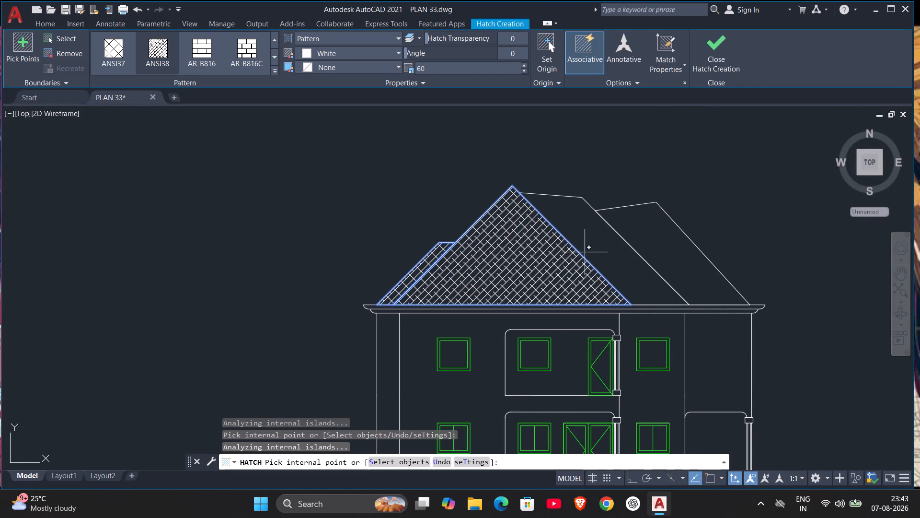
{"action": "left_click", "coordinate": [589, 236]}
{"action": "left_click", "coordinate": [642, 230]}
{"action": "scroll", "coordinate": [702, 233], "scroll_direction": "down", "scroll_amount": 4}
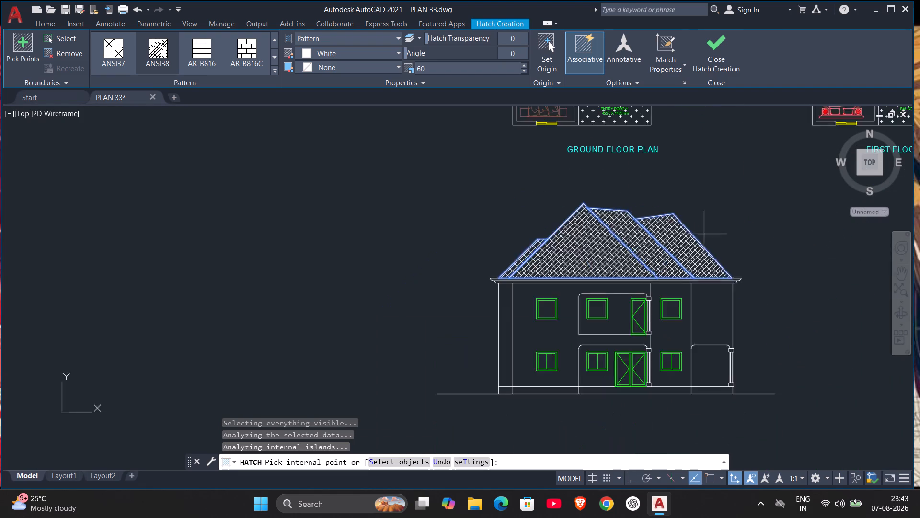
{"action": "left_click", "coordinate": [715, 44]}
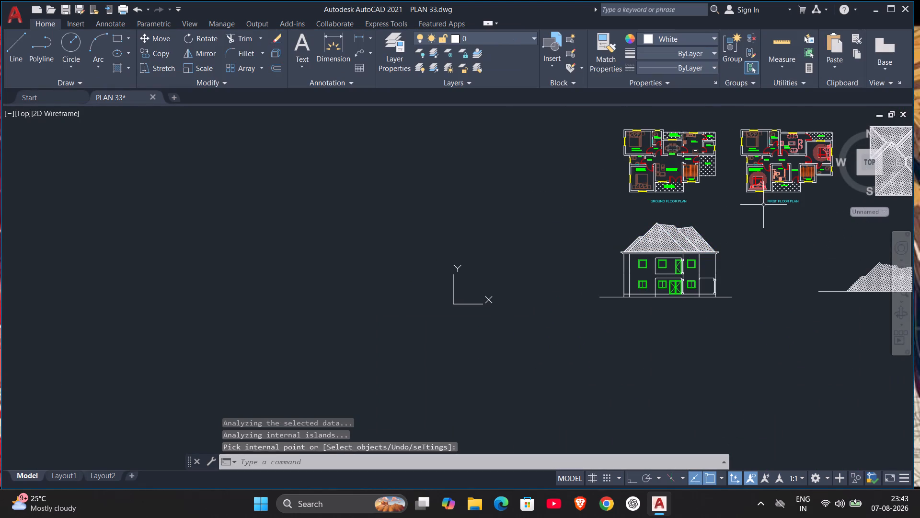
Delete the long horizontal base line under the leftover roof hatch beside the front elevation.
{"action": "middle_click_drag", "start_coordinate": [780, 247], "coordinate": [431, 274]}
{"action": "left_click_drag", "start_coordinate": [448, 258], "coordinate": [506, 289]}
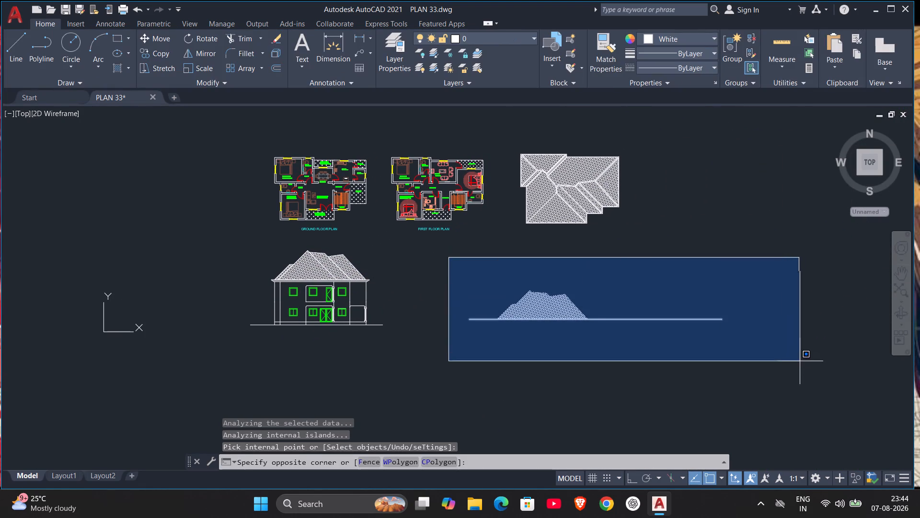
{"action": "left_click", "coordinate": [804, 365]}
{"action": "key", "text": "Delete"}
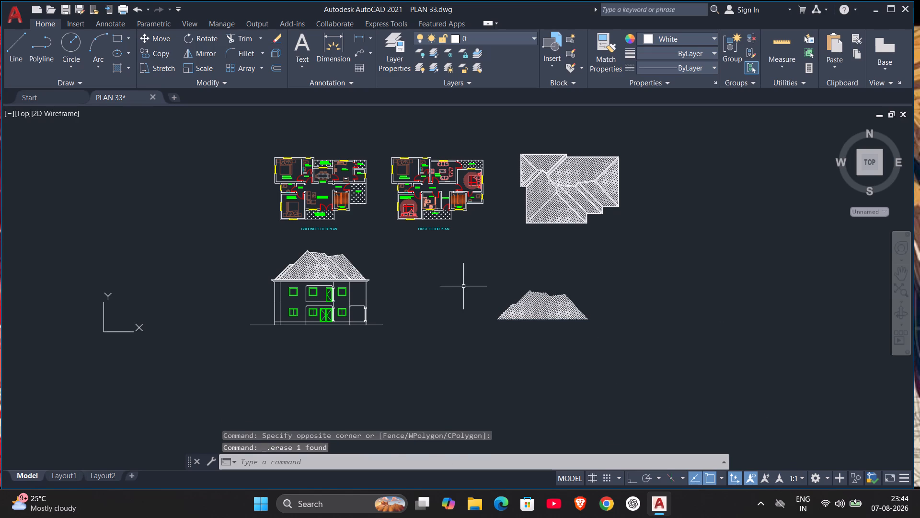
Delete the leftover roof hatch standing beside the front elevation.
{"action": "left_click_drag", "start_coordinate": [469, 285], "coordinate": [587, 311]}
{"action": "left_click", "coordinate": [683, 365]}
{"action": "scroll", "coordinate": [531, 297], "scroll_direction": "up", "scroll_amount": 3}
{"action": "left_click", "coordinate": [534, 309]}
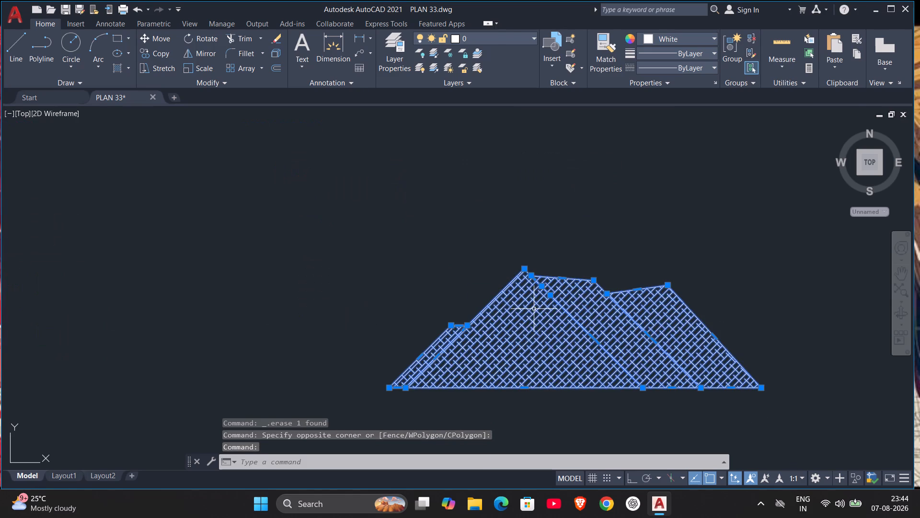
{"action": "key", "text": "Delete"}
Hatch the front slopes, their narrow side faces and the large rear slope of the roof plan with ANSI38 at scale 60.
{"action": "scroll", "coordinate": [610, 349], "scroll_direction": "down", "scroll_amount": 5}
{"action": "scroll", "coordinate": [600, 318], "scroll_direction": "up", "scroll_amount": 1}
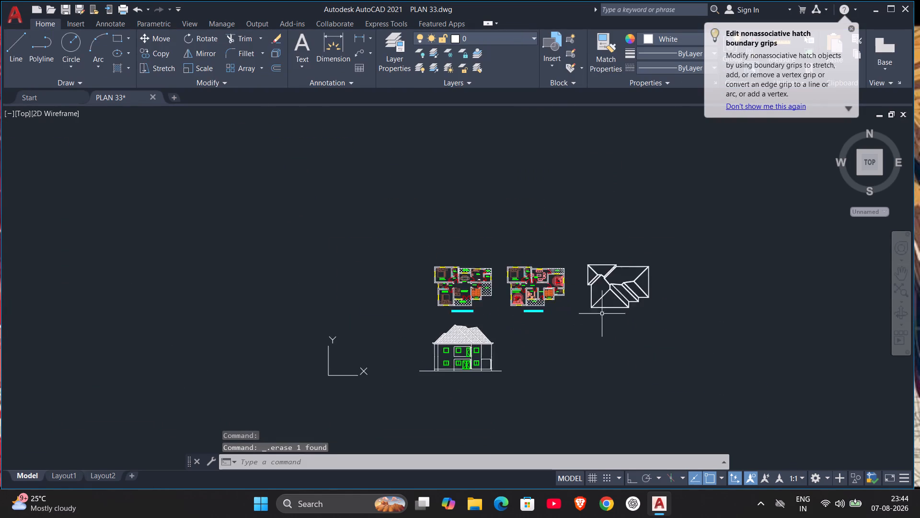
{"action": "scroll", "coordinate": [602, 313], "scroll_direction": "up", "scroll_amount": 3}
{"action": "scroll", "coordinate": [615, 294], "scroll_direction": "down", "scroll_amount": 1}
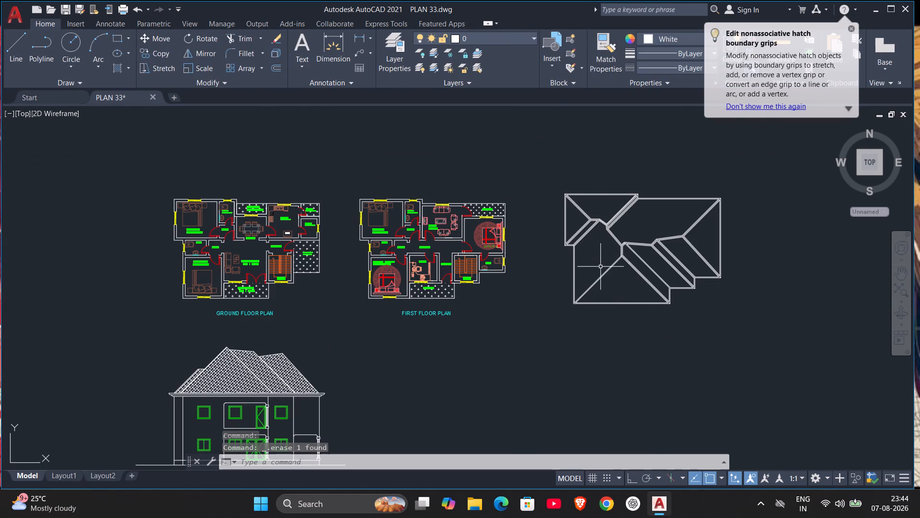
{"action": "key", "text": "h"}
{"action": "key", "text": "Return"}
{"action": "left_click", "coordinate": [596, 260]}
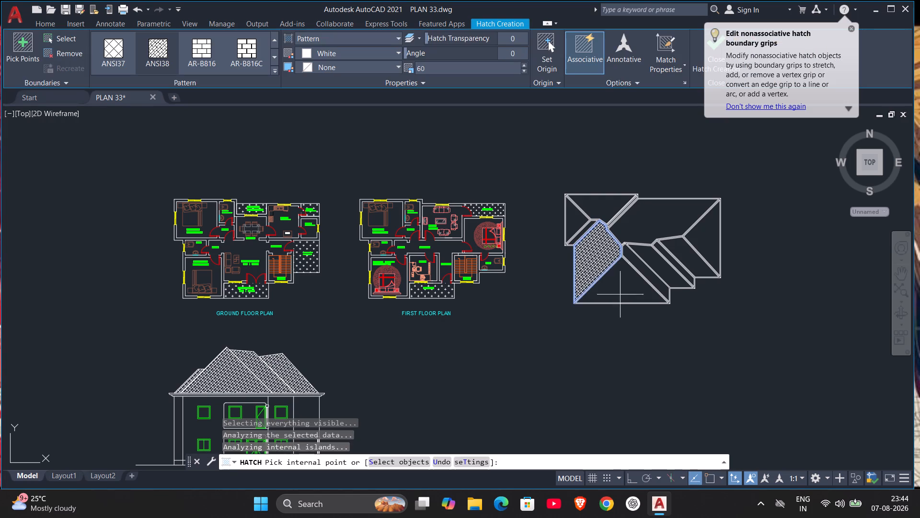
{"action": "left_click", "coordinate": [625, 294]}
{"action": "scroll", "coordinate": [642, 265], "scroll_direction": "up", "scroll_amount": 3}
{"action": "left_click", "coordinate": [641, 269]}
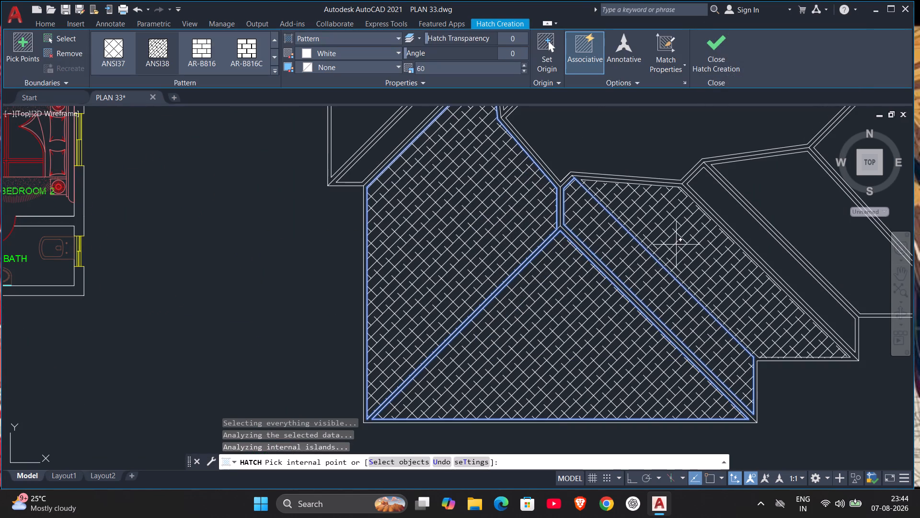
{"action": "left_click", "coordinate": [676, 244]}
{"action": "left_click", "coordinate": [746, 220]}
{"action": "left_click", "coordinate": [772, 209]}
{"action": "left_click", "coordinate": [596, 146]}
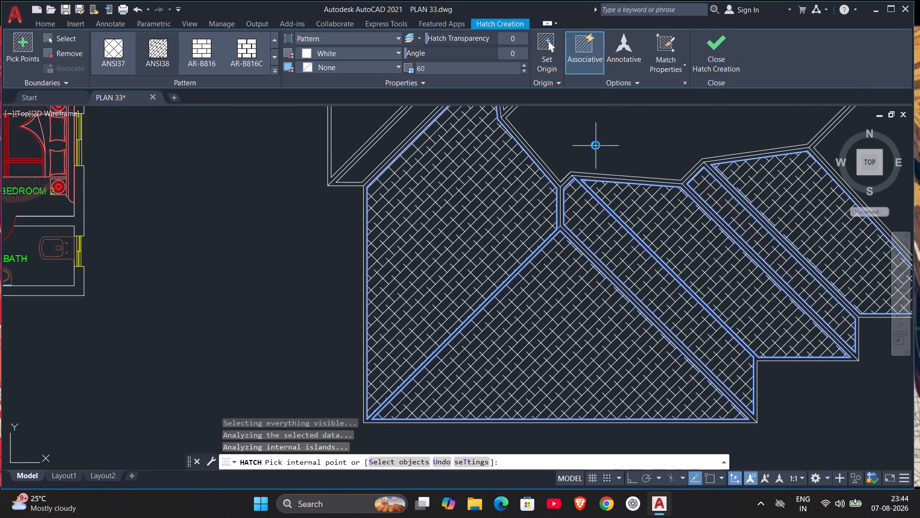
Add the roof plan's east hip end and the three faces of its north-west wing to the same ANSI38 hatch.
{"action": "scroll", "coordinate": [656, 155], "scroll_direction": "down", "scroll_amount": 1}
{"action": "middle_click_drag", "start_coordinate": [648, 190], "coordinate": [513, 293]}
{"action": "scroll", "coordinate": [634, 210], "scroll_direction": "down", "scroll_amount": 1}
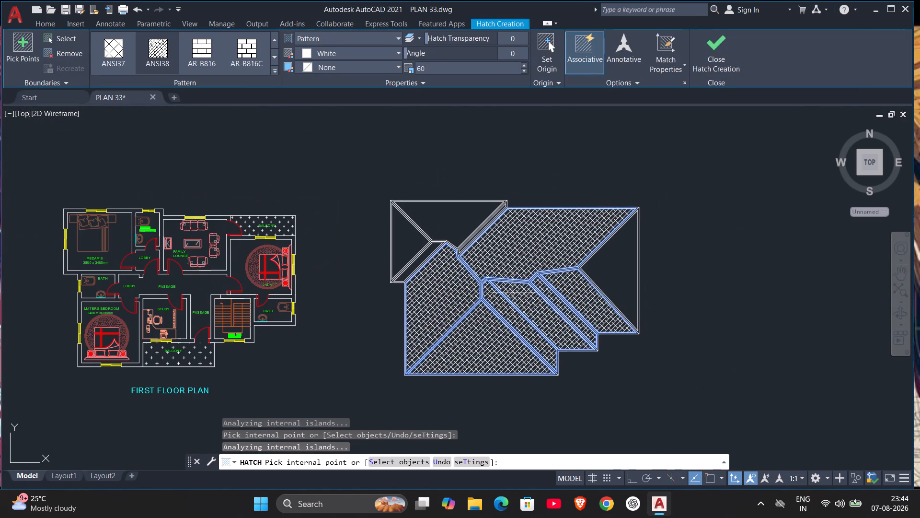
{"action": "left_click", "coordinate": [607, 271]}
{"action": "left_click", "coordinate": [447, 233]}
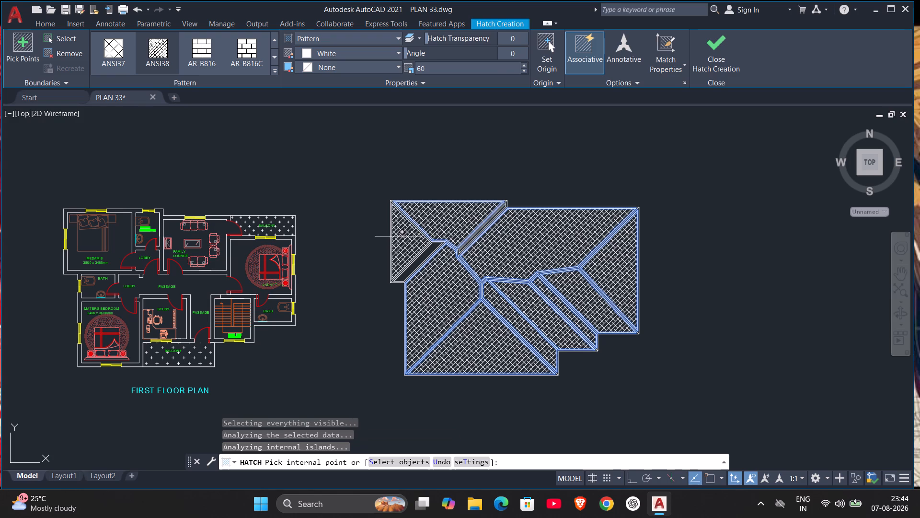
{"action": "left_click", "coordinate": [399, 236]}
{"action": "scroll", "coordinate": [419, 242], "scroll_direction": "up", "scroll_amount": 3}
{"action": "left_click", "coordinate": [439, 274]}
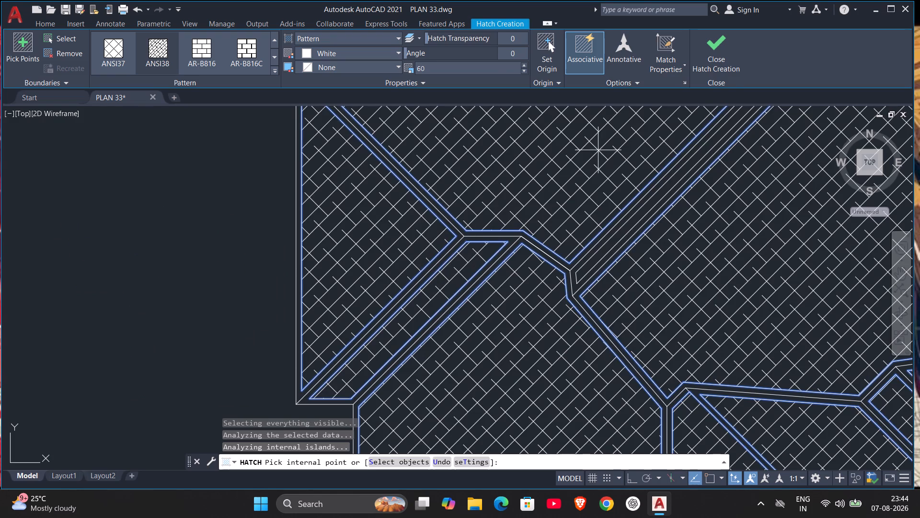
{"action": "left_click", "coordinate": [718, 46]}
Copy the FIRST FLOOR PLAN title to a spot centred below the ground line of the front elevation.
{"action": "scroll", "coordinate": [786, 260], "scroll_direction": "down", "scroll_amount": 5}
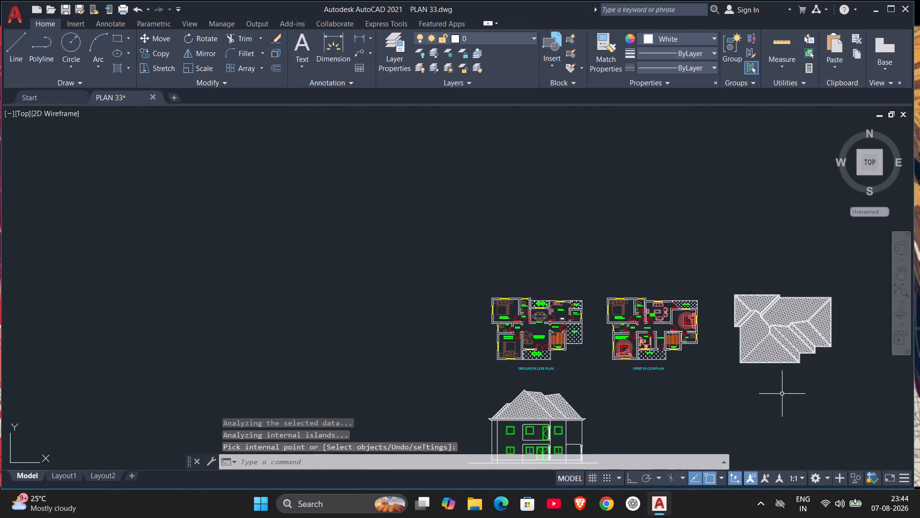
{"action": "middle_click_drag", "start_coordinate": [781, 396], "coordinate": [643, 220]}
{"action": "middle_click_drag", "start_coordinate": [487, 309], "coordinate": [692, 342]}
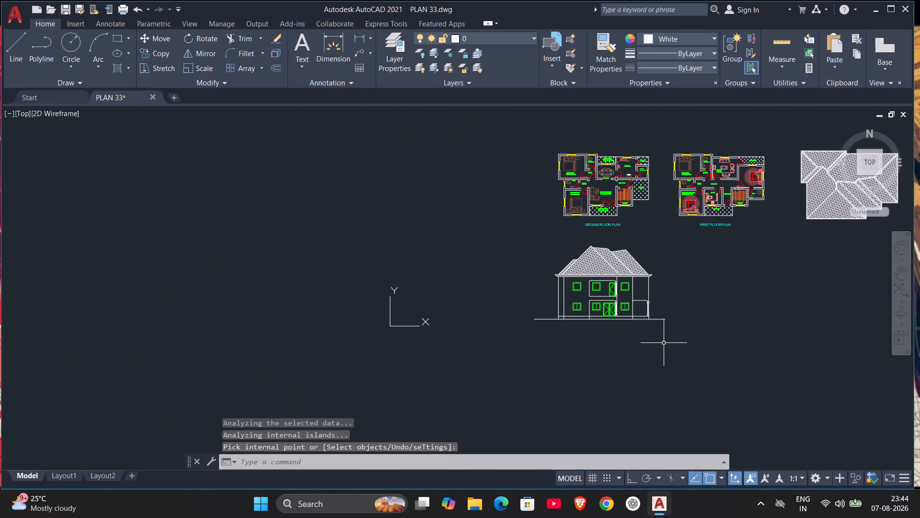
{"action": "scroll", "coordinate": [663, 342], "scroll_direction": "up", "scroll_amount": 2}
{"action": "middle_click_drag", "start_coordinate": [653, 339], "coordinate": [743, 378]}
{"action": "scroll", "coordinate": [718, 368], "scroll_direction": "down", "scroll_amount": 2}
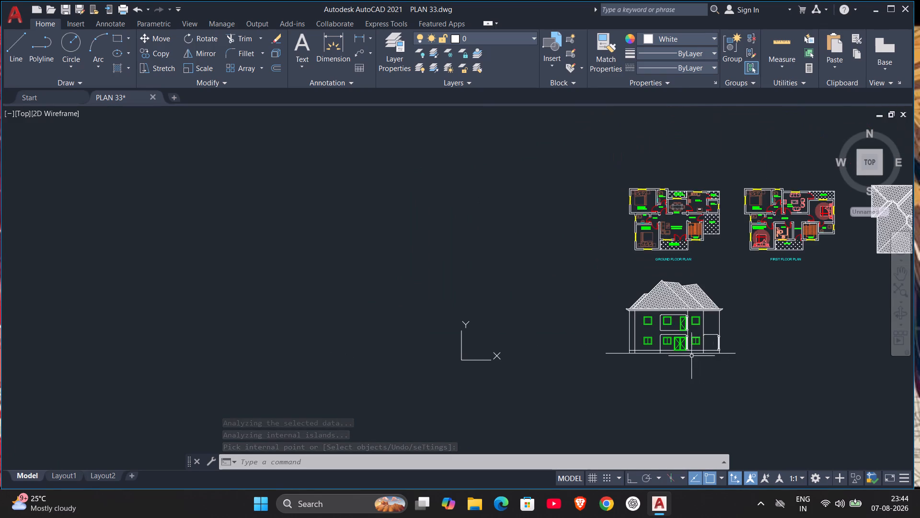
{"action": "scroll", "coordinate": [691, 356], "scroll_direction": "up", "scroll_amount": 2}
{"action": "scroll", "coordinate": [686, 368], "scroll_direction": "down", "scroll_amount": 1}
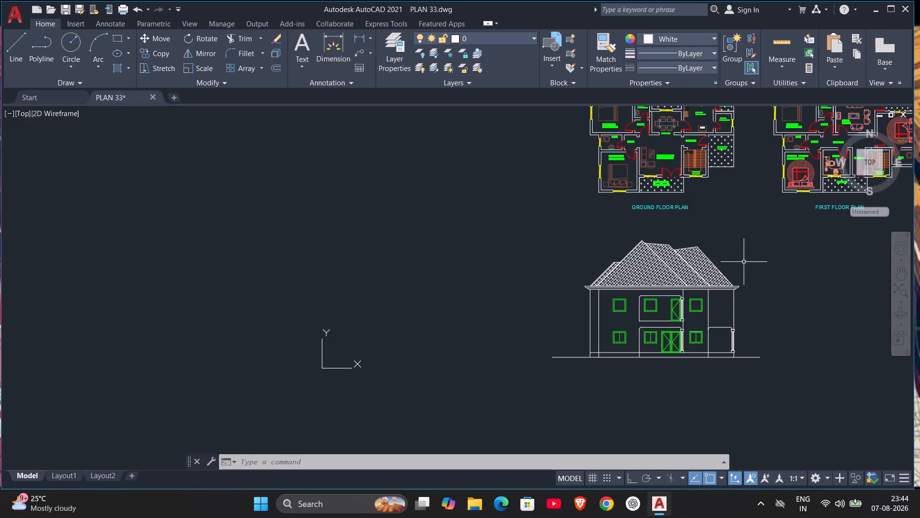
{"action": "middle_click_drag", "start_coordinate": [744, 261], "coordinate": [673, 318]}
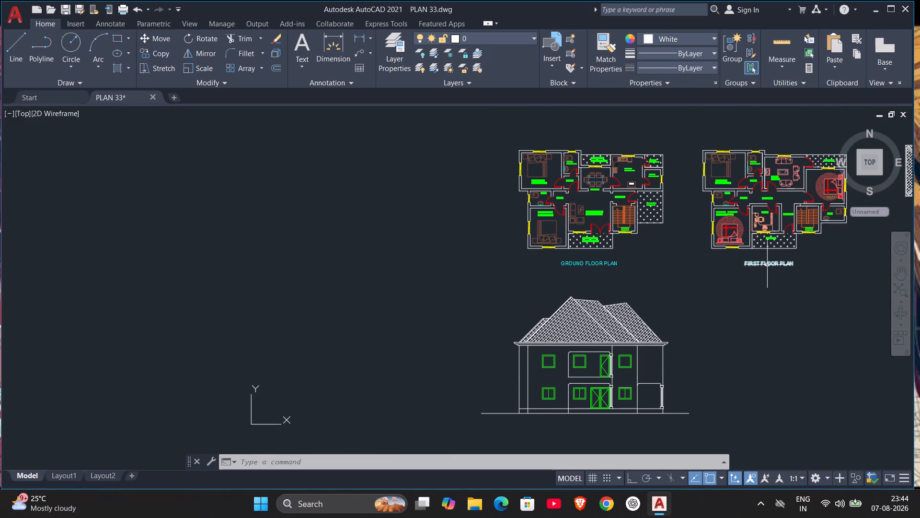
{"action": "left_click_drag", "start_coordinate": [767, 264], "coordinate": [763, 269]}
{"action": "type", "text": "CO"}
{"action": "key", "text": "Return"}
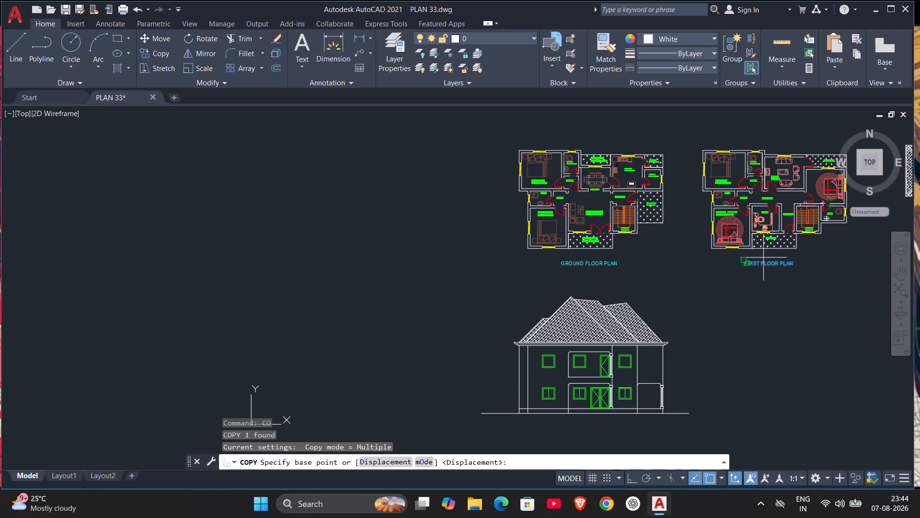
{"action": "left_click_drag", "start_coordinate": [758, 260], "coordinate": [751, 271]}
{"action": "scroll", "coordinate": [639, 434], "scroll_direction": "down", "scroll_amount": 2}
{"action": "middle_click_drag", "start_coordinate": [637, 432], "coordinate": [678, 323]}
{"action": "scroll", "coordinate": [664, 334], "scroll_direction": "up", "scroll_amount": 4}
{"action": "left_click", "coordinate": [632, 306]}
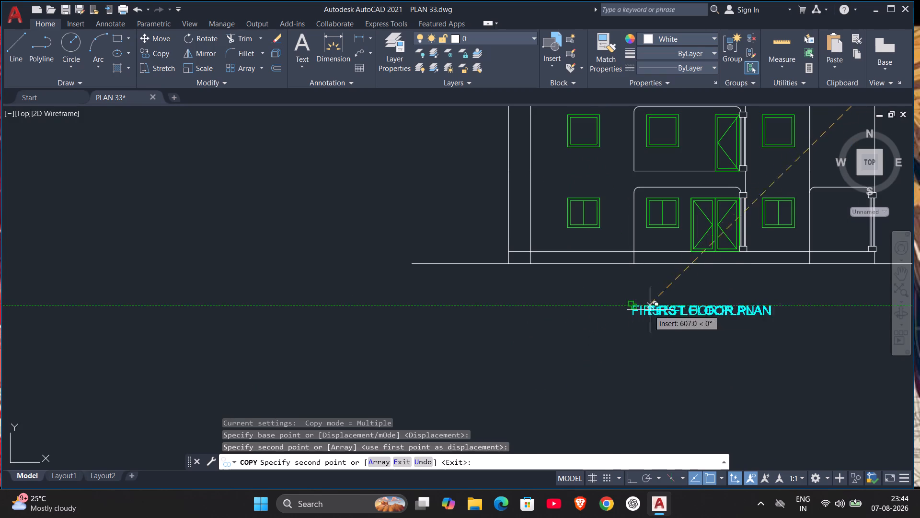
Place another copy of the FIRST FLOOR PLAN title just below the hatched roof plan and end the copying.
{"action": "scroll", "coordinate": [703, 308], "scroll_direction": "down", "scroll_amount": 3}
{"action": "middle_click_drag", "start_coordinate": [723, 308], "coordinate": [523, 389]}
{"action": "middle_click_drag", "start_coordinate": [749, 306], "coordinate": [660, 341]}
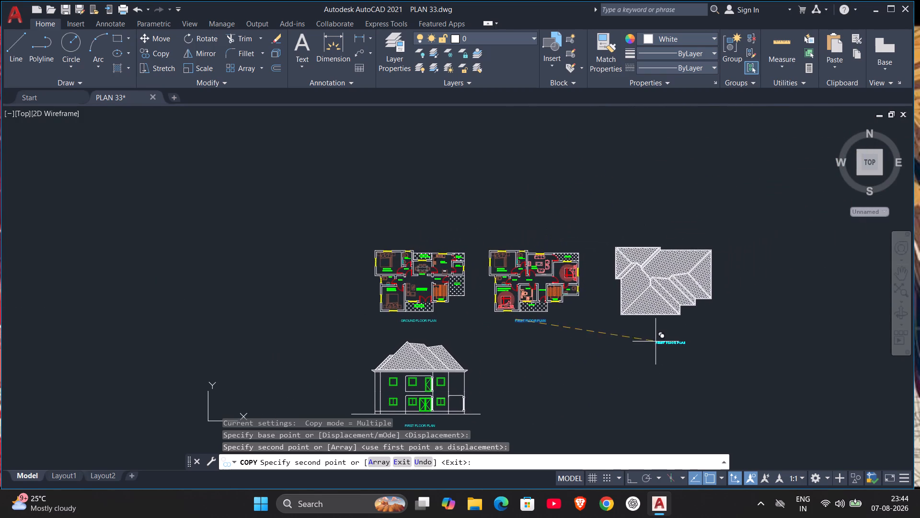
{"action": "scroll", "coordinate": [652, 328], "scroll_direction": "up", "scroll_amount": 2}
{"action": "left_click", "coordinate": [625, 319]}
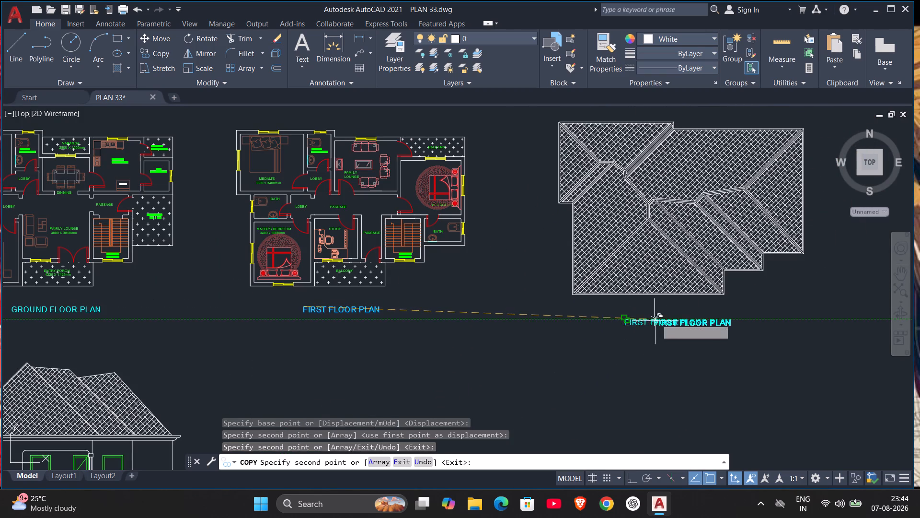
{"action": "scroll", "coordinate": [656, 318], "scroll_direction": "down", "scroll_amount": 2}
{"action": "key", "text": "Escape"}
Change the copied title below the roof plan to ROOF PLAN.
{"action": "scroll", "coordinate": [656, 317], "scroll_direction": "down", "scroll_amount": 2}
{"action": "middle_click_drag", "start_coordinate": [690, 345], "coordinate": [700, 326]}
{"action": "scroll", "coordinate": [700, 324], "scroll_direction": "up", "scroll_amount": 3}
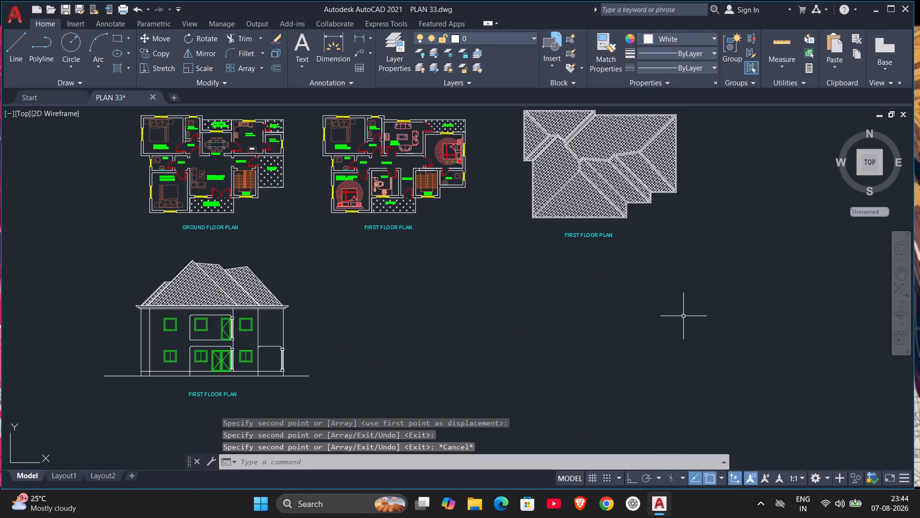
{"action": "middle_click_drag", "start_coordinate": [668, 324], "coordinate": [796, 333]}
{"action": "scroll", "coordinate": [834, 333], "scroll_direction": "down", "scroll_amount": 1}
{"action": "scroll", "coordinate": [796, 333], "scroll_direction": "up", "scroll_amount": 1}
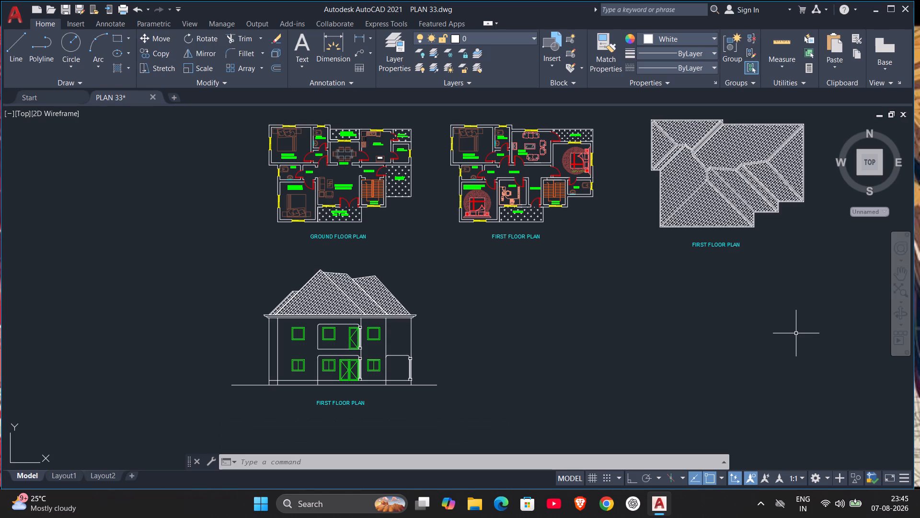
{"action": "double_click", "coordinate": [724, 247]}
{"action": "left_click_drag", "start_coordinate": [742, 246], "coordinate": [736, 246]}
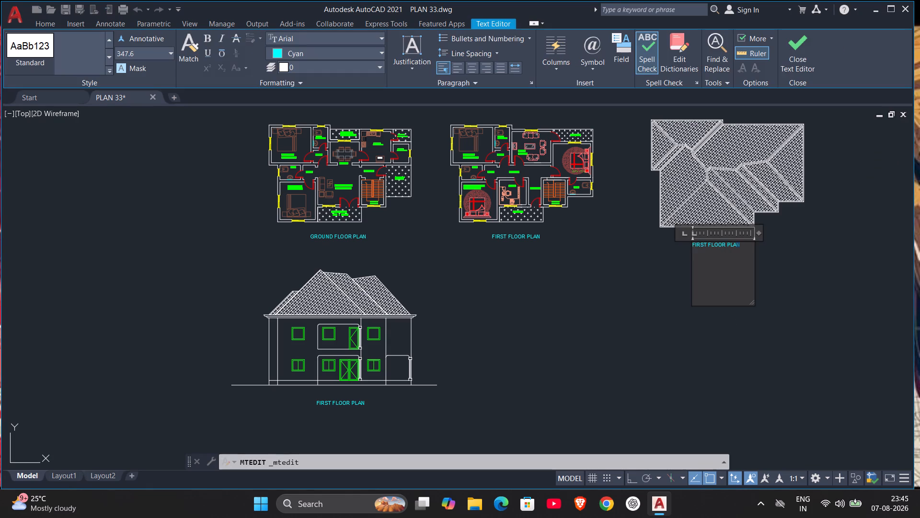
{"action": "left_click_drag", "start_coordinate": [736, 246], "coordinate": [656, 254]}
{"action": "key", "text": "BackSpace"}
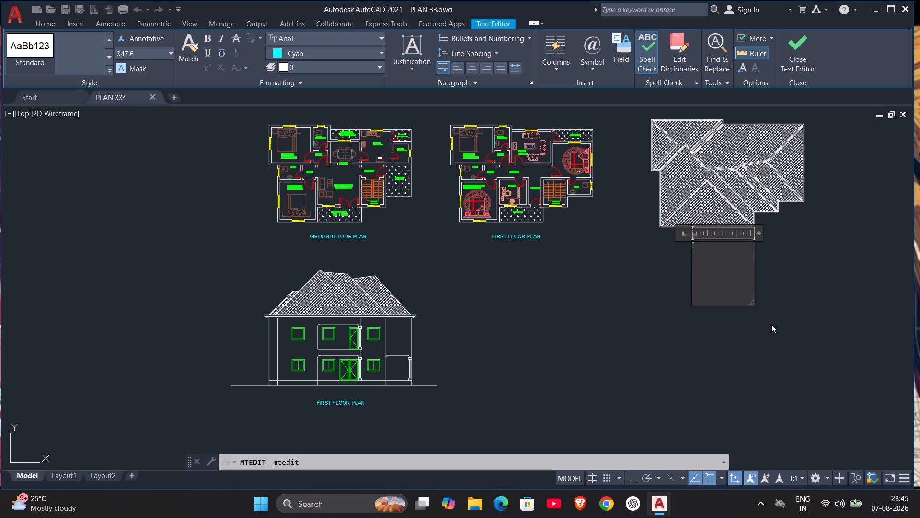
{"action": "type", "text": "RO"}
{"action": "type", "text": "OF PLAN"}
{"action": "left_click", "coordinate": [634, 341]}
Change the copied title below the front elevation to ELEVATION.
{"action": "middle_click_drag", "start_coordinate": [805, 446], "coordinate": [830, 407]}
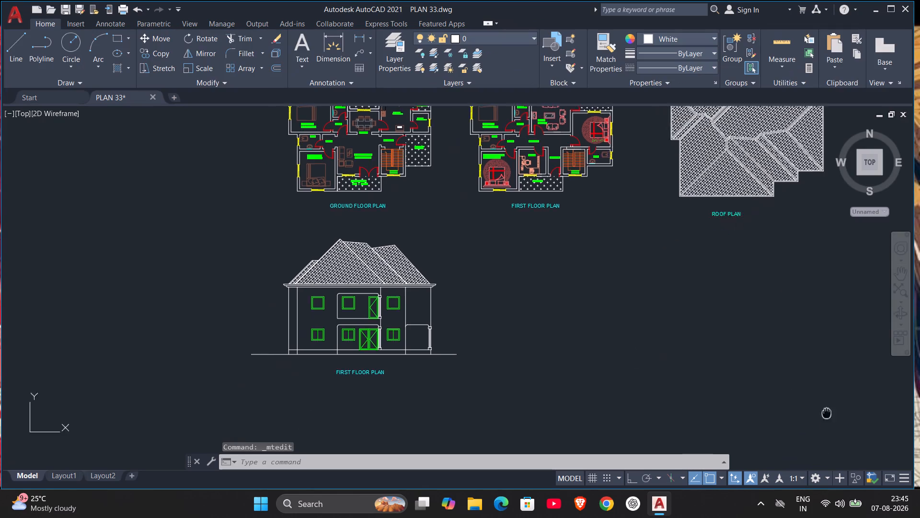
{"action": "middle_click_drag", "start_coordinate": [830, 407], "coordinate": [919, 333]}
{"action": "double_click", "coordinate": [497, 289]}
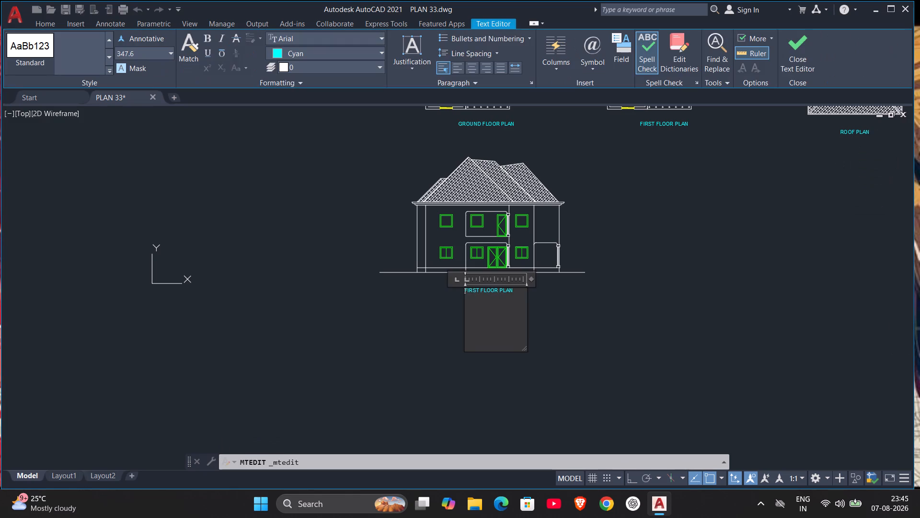
{"action": "left_click", "coordinate": [517, 291]}
{"action": "left_click_drag", "start_coordinate": [514, 291], "coordinate": [478, 291]}
{"action": "left_click_drag", "start_coordinate": [492, 284], "coordinate": [449, 286]}
{"action": "left_click_drag", "start_coordinate": [516, 292], "coordinate": [435, 288]}
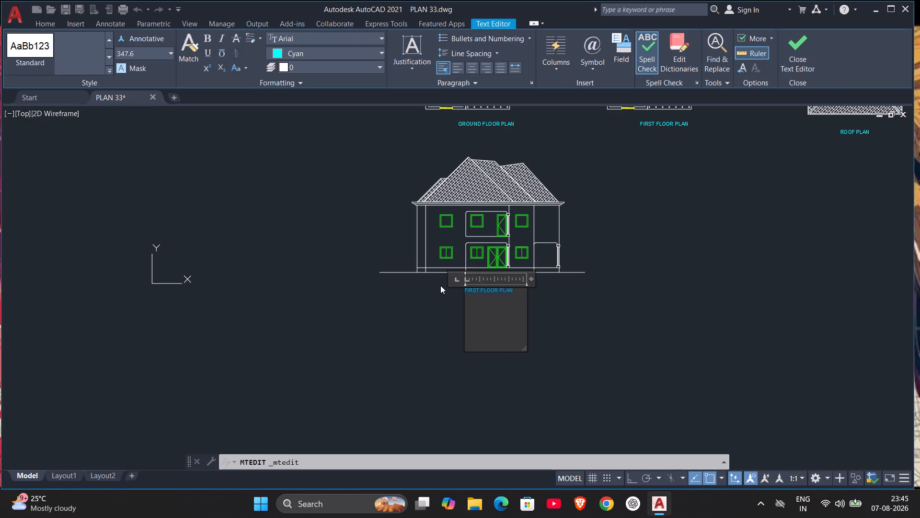
{"action": "key", "text": "BackSpace"}
{"action": "type", "text": "ELE"}
{"action": "type", "text": "VATION"}
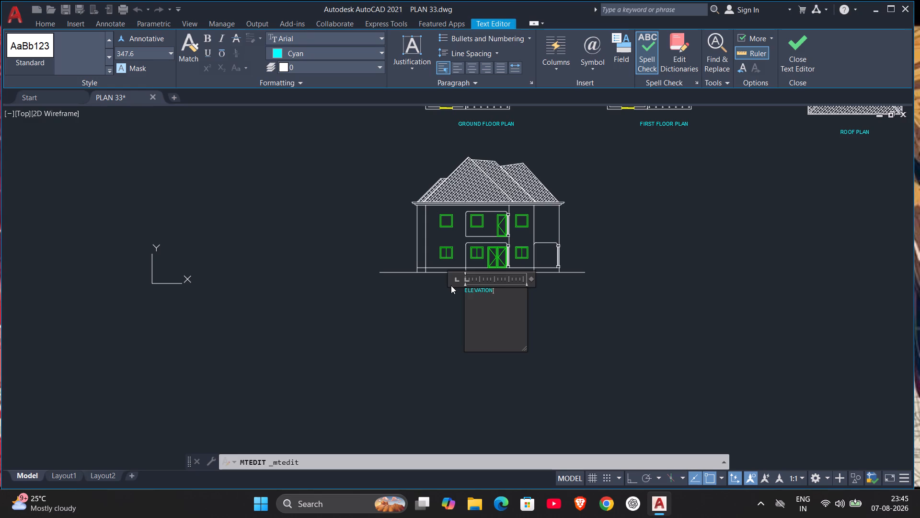
{"action": "left_click", "coordinate": [602, 281]}
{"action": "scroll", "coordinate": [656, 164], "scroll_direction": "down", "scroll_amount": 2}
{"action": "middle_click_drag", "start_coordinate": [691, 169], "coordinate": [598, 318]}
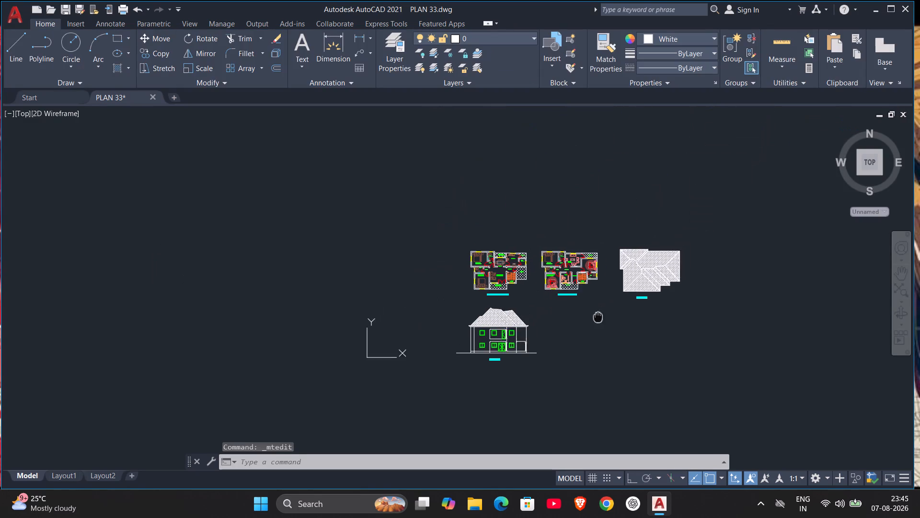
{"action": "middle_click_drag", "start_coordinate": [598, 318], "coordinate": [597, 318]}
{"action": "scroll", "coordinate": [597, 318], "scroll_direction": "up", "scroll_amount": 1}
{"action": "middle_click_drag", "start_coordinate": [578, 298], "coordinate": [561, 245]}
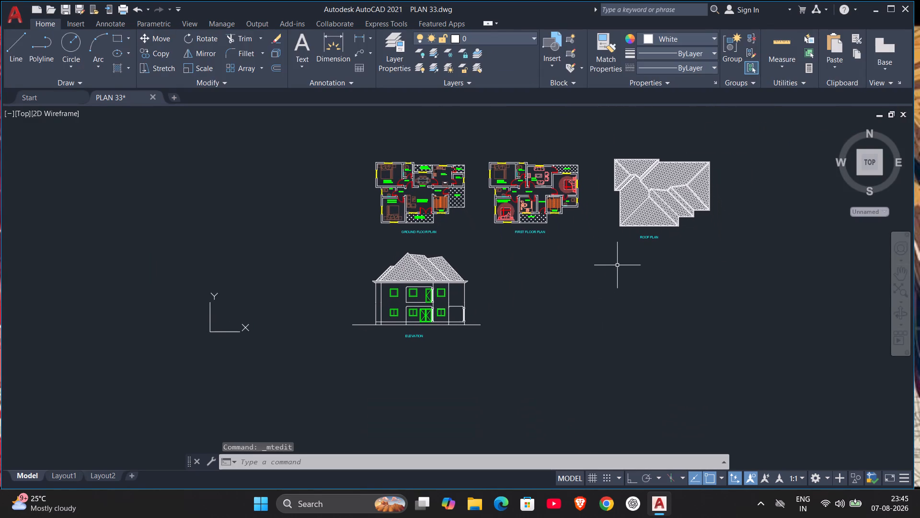
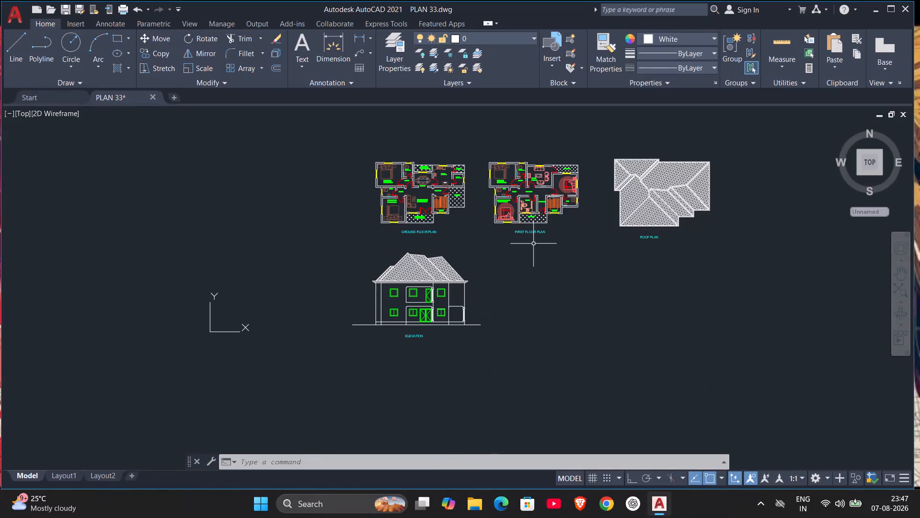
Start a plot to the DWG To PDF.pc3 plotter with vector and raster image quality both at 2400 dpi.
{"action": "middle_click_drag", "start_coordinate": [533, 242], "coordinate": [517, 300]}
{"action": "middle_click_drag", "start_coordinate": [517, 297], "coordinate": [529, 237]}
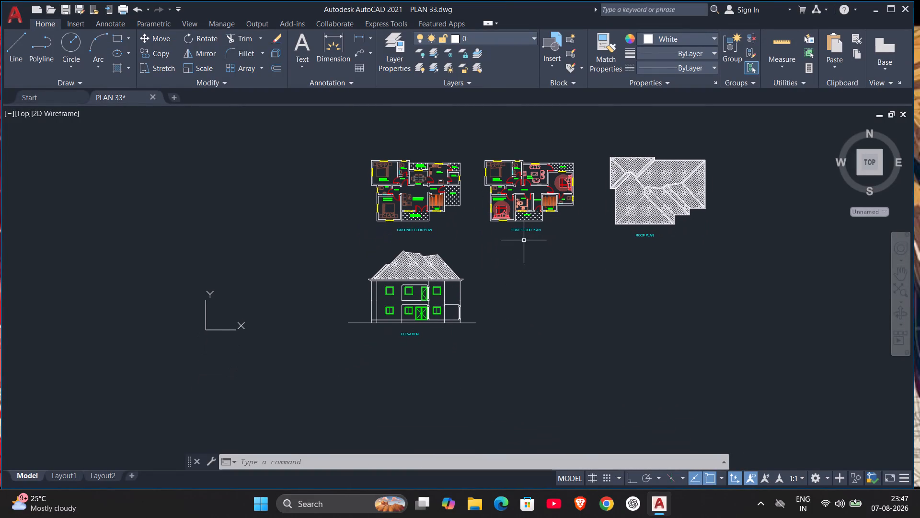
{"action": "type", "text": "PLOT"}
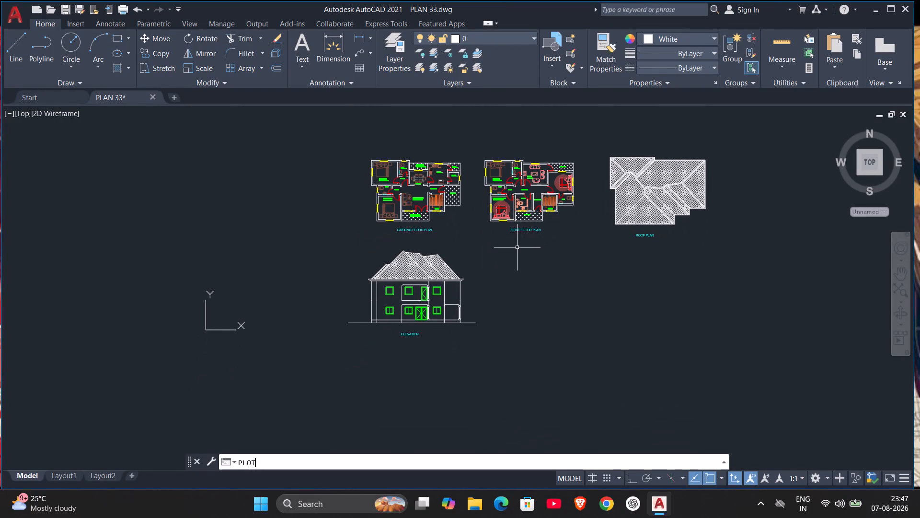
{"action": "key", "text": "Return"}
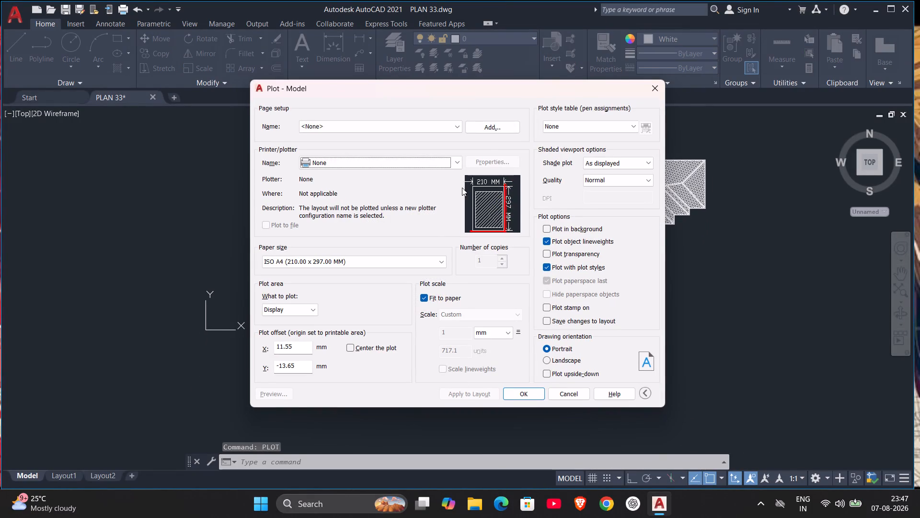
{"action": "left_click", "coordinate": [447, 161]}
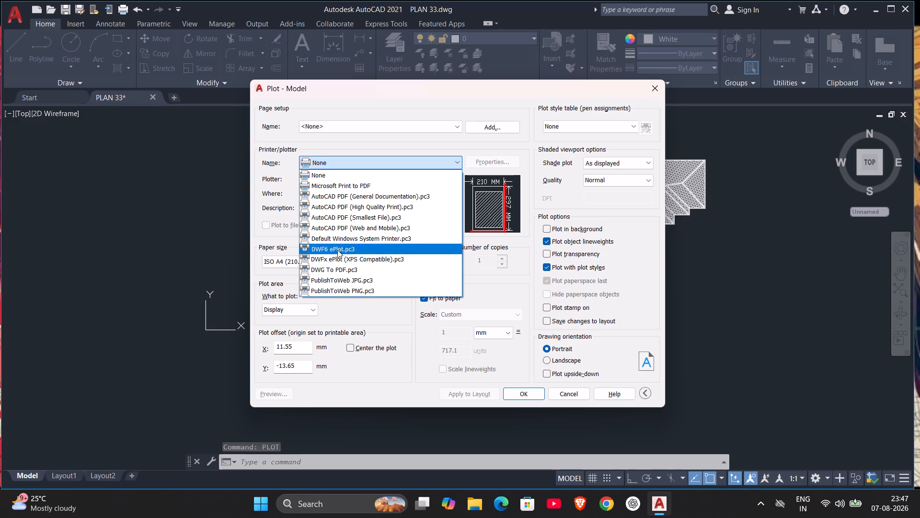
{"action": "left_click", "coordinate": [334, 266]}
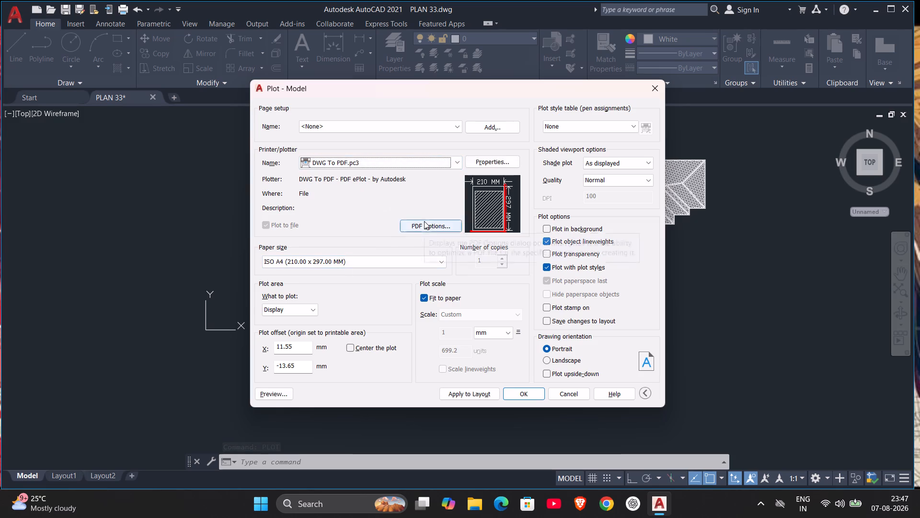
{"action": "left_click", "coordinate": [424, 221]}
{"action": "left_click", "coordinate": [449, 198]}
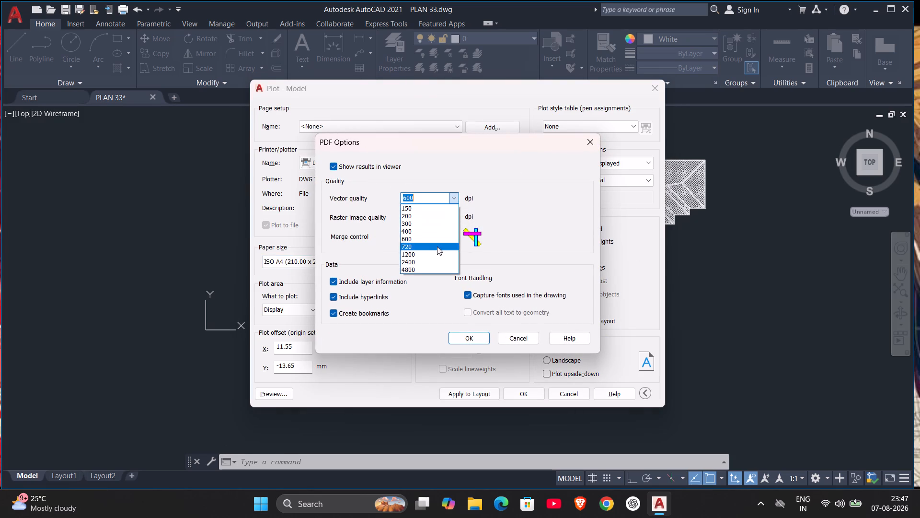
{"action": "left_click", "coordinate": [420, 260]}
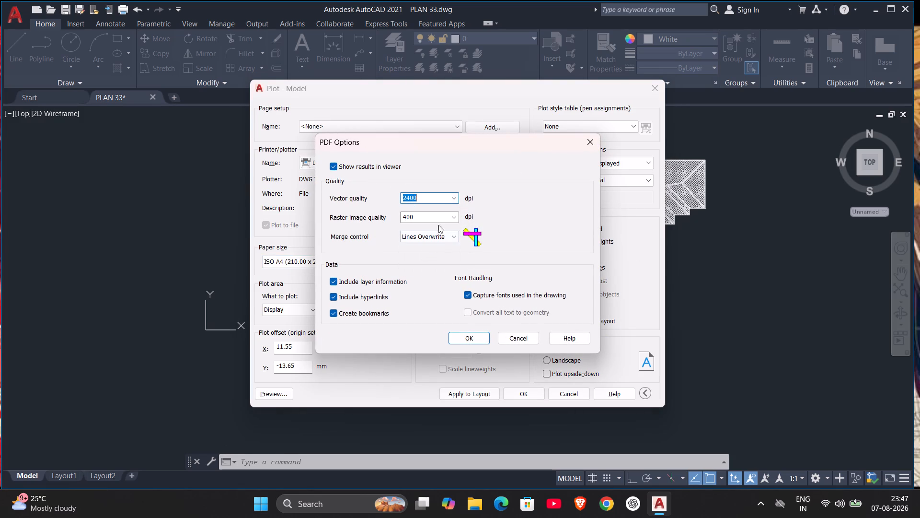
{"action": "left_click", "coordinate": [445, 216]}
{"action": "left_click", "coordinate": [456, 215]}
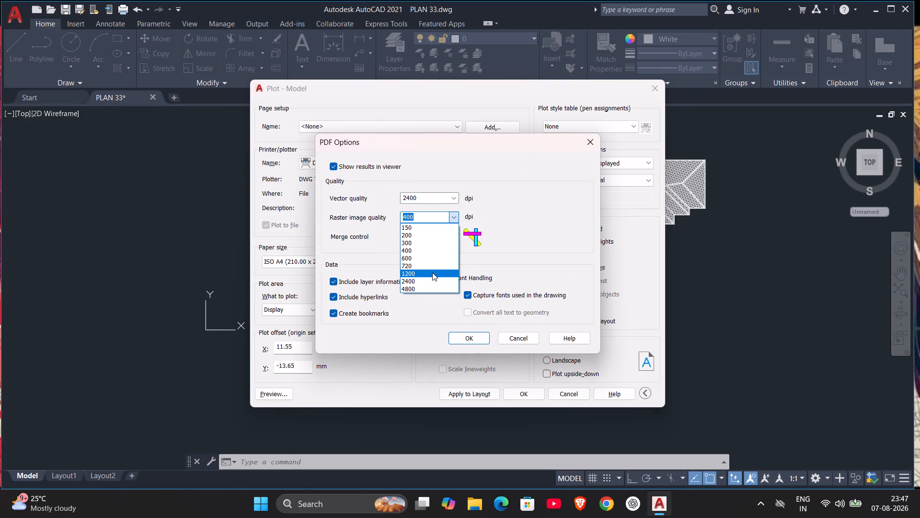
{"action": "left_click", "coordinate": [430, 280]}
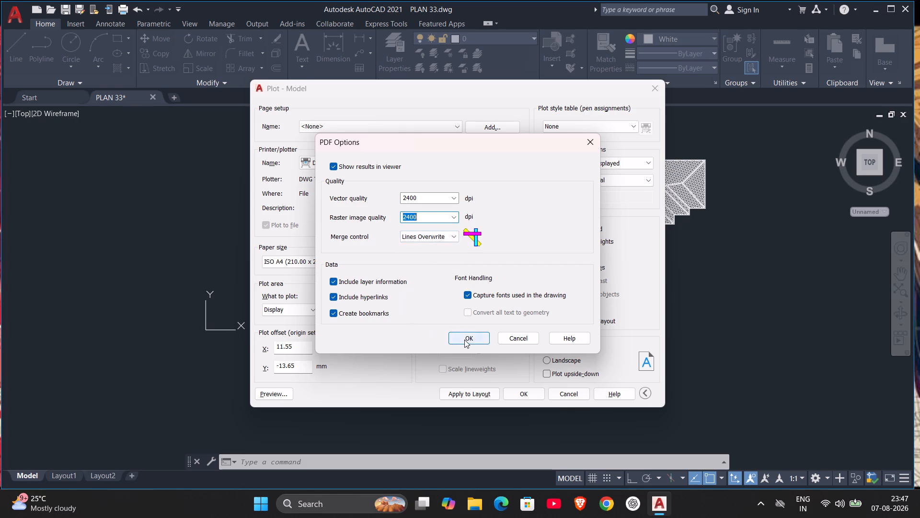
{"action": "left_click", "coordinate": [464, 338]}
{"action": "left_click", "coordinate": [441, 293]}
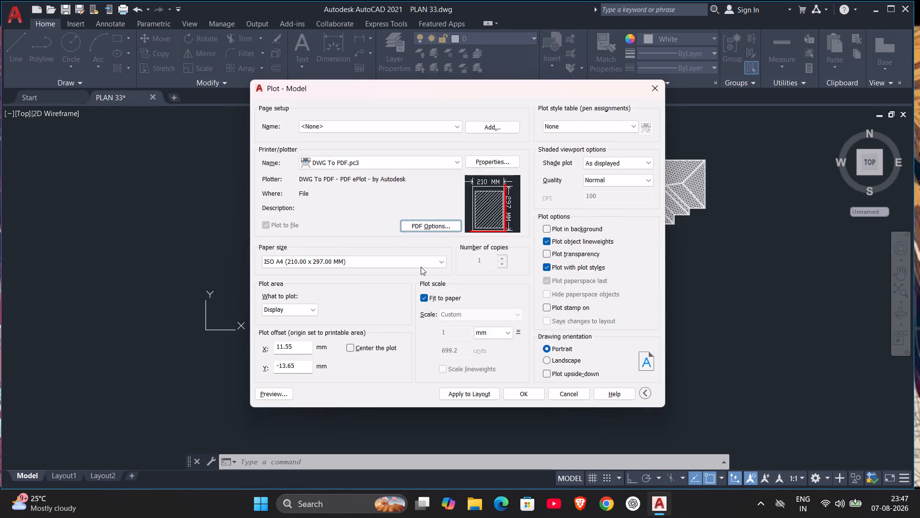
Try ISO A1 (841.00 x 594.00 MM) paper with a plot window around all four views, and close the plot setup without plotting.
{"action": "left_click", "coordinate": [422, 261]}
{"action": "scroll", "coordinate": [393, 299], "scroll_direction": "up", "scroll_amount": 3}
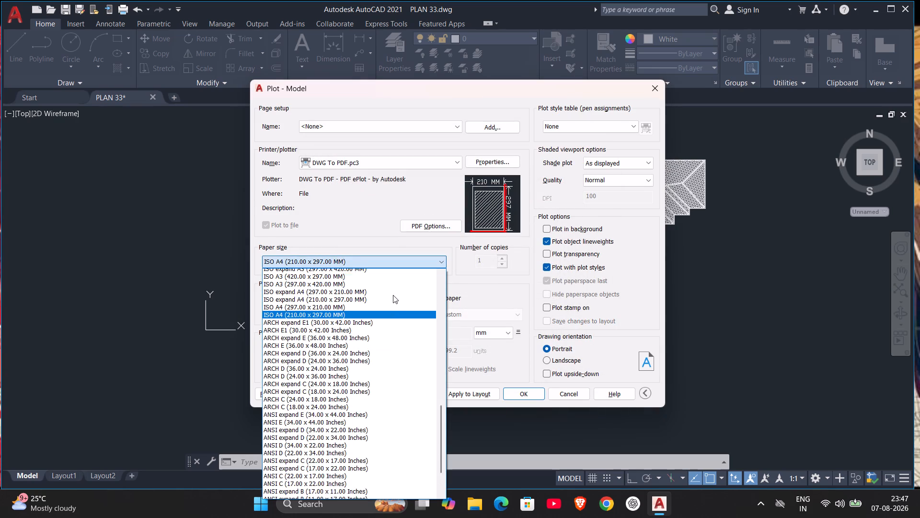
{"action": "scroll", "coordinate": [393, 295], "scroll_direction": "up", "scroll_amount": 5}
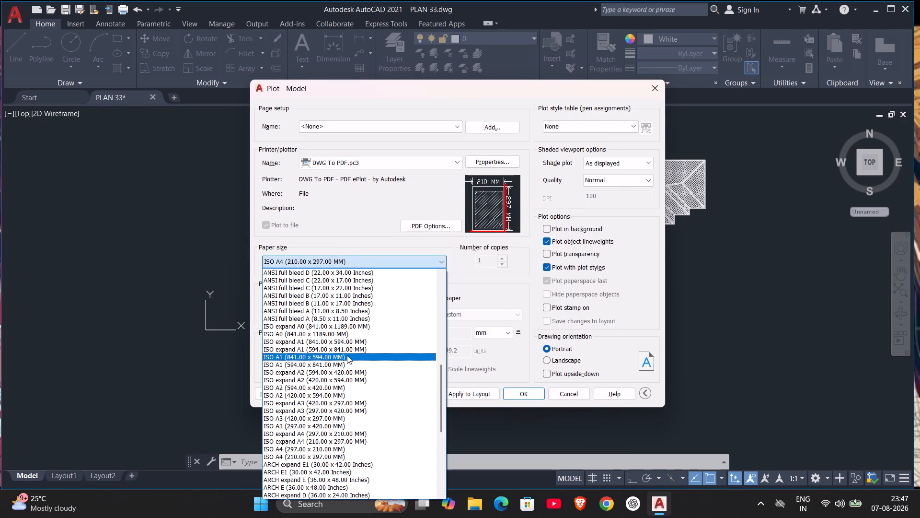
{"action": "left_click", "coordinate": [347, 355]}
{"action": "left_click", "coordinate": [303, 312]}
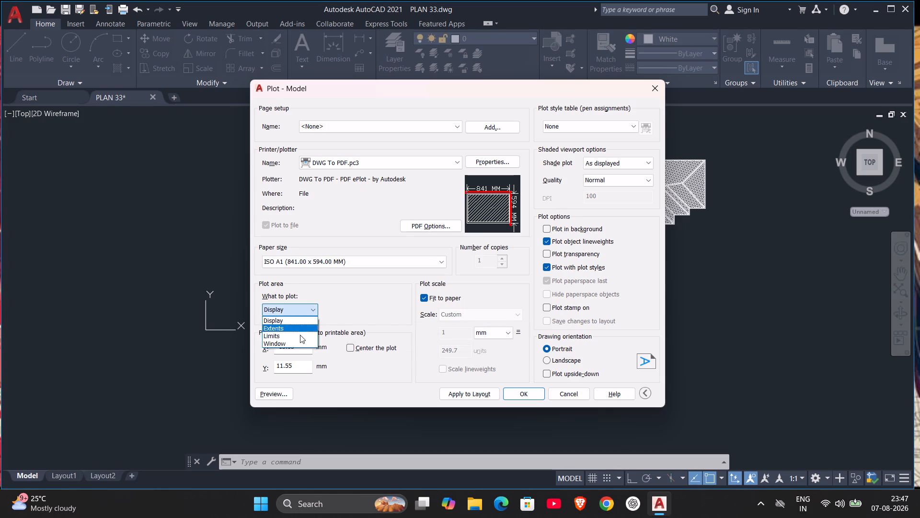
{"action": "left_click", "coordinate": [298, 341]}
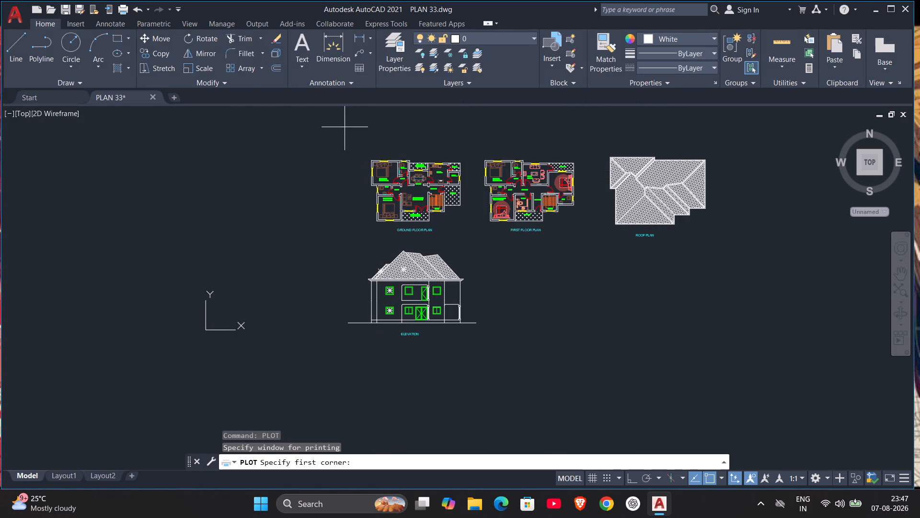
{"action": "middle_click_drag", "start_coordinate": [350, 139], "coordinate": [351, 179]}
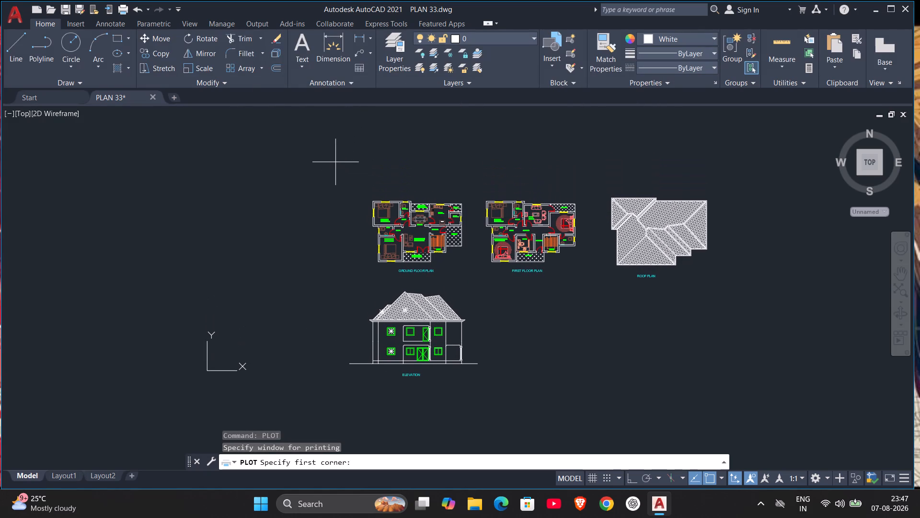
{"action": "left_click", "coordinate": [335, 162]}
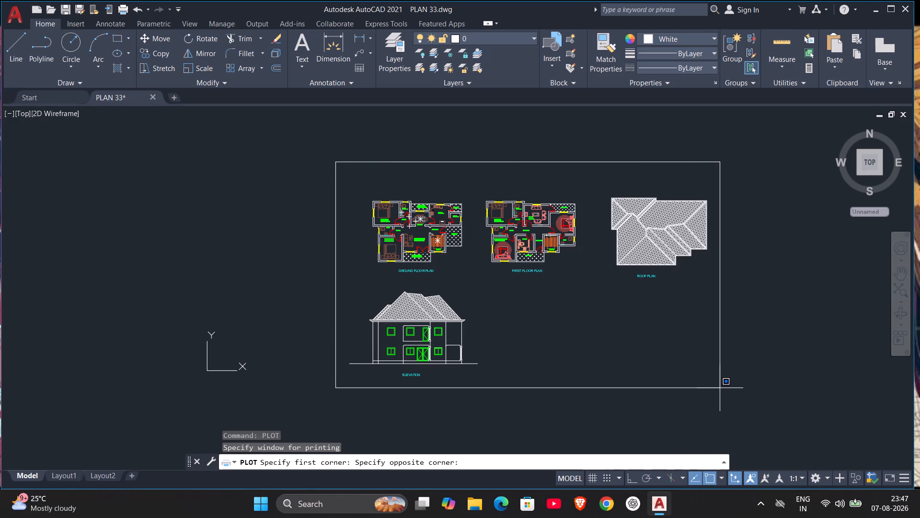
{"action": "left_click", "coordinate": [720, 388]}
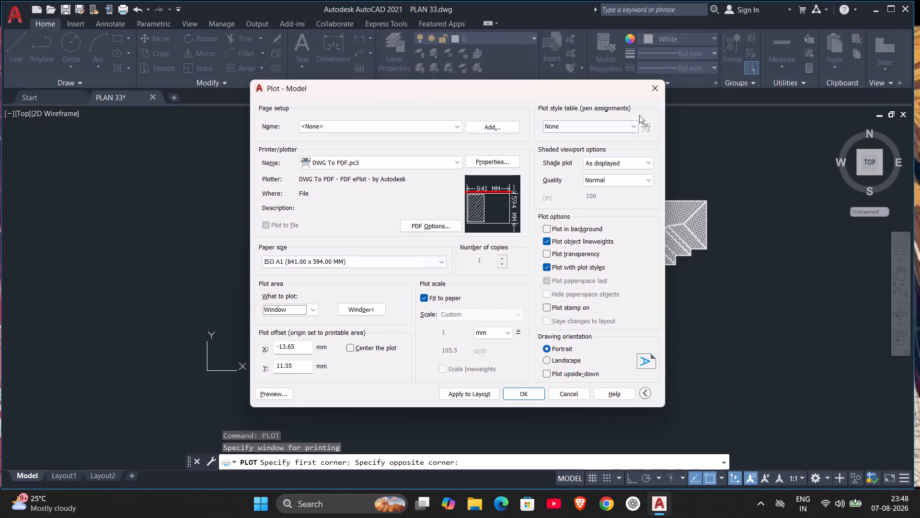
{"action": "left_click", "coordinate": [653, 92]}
Add a linear dimension above the ground floor plan's upper outer wall, from the bedroom's outer corner to the corner beside the veranda.
{"action": "scroll", "coordinate": [471, 215], "scroll_direction": "up", "scroll_amount": 2}
{"action": "middle_click_drag", "start_coordinate": [465, 210], "coordinate": [681, 269]}
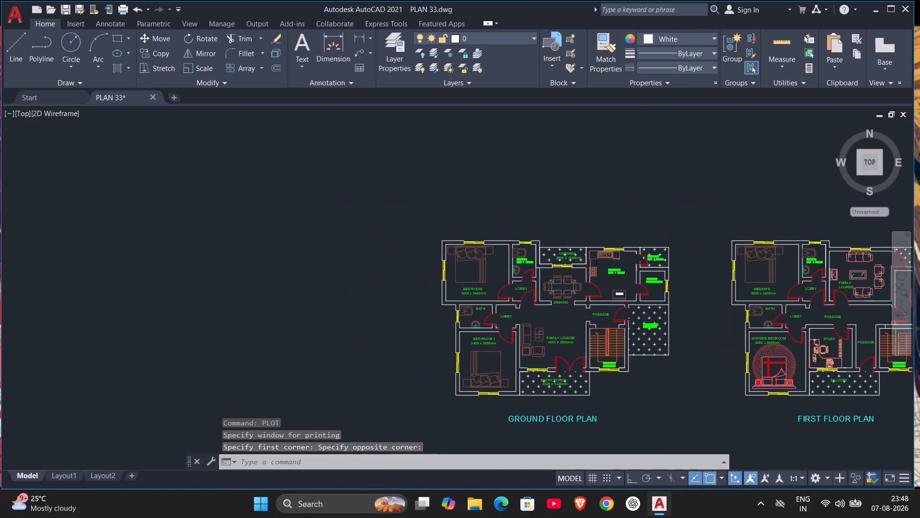
{"action": "scroll", "coordinate": [659, 263], "scroll_direction": "up", "scroll_amount": 1}
{"action": "middle_click_drag", "start_coordinate": [668, 267], "coordinate": [730, 189]}
{"action": "scroll", "coordinate": [730, 191], "scroll_direction": "up", "scroll_amount": 1}
{"action": "scroll", "coordinate": [730, 189], "scroll_direction": "down", "scroll_amount": 1}
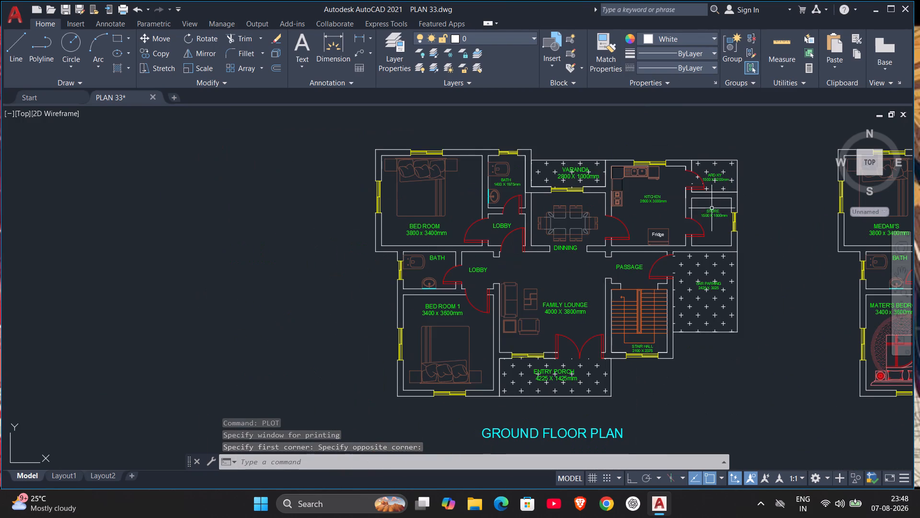
{"action": "middle_click_drag", "start_coordinate": [671, 236], "coordinate": [670, 222]}
{"action": "middle_click_drag", "start_coordinate": [595, 214], "coordinate": [607, 274]}
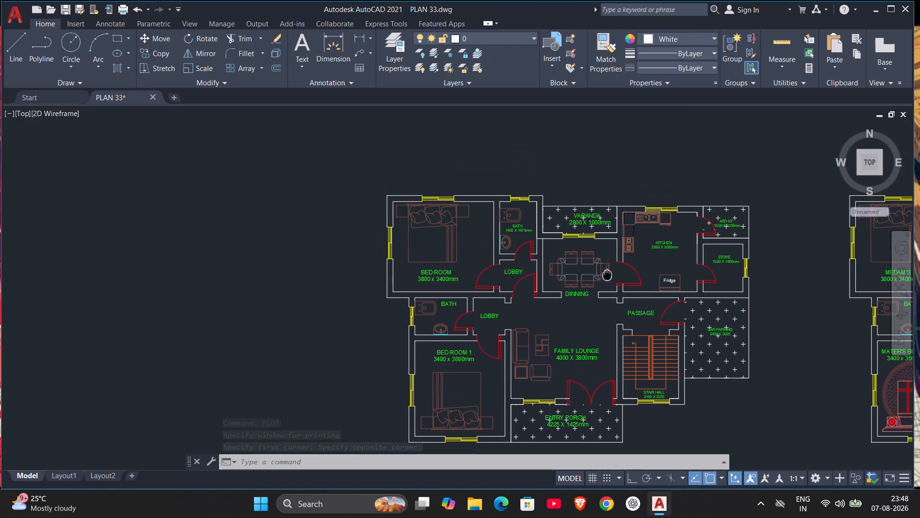
{"action": "middle_click_drag", "start_coordinate": [607, 274], "coordinate": [607, 274]}
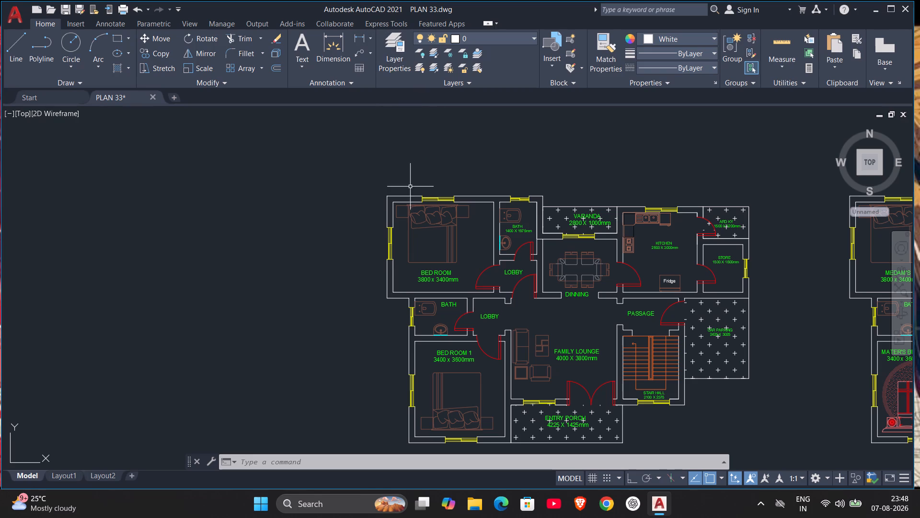
{"action": "left_click", "coordinate": [360, 35]}
{"action": "scroll", "coordinate": [396, 197], "scroll_direction": "up", "scroll_amount": 1}
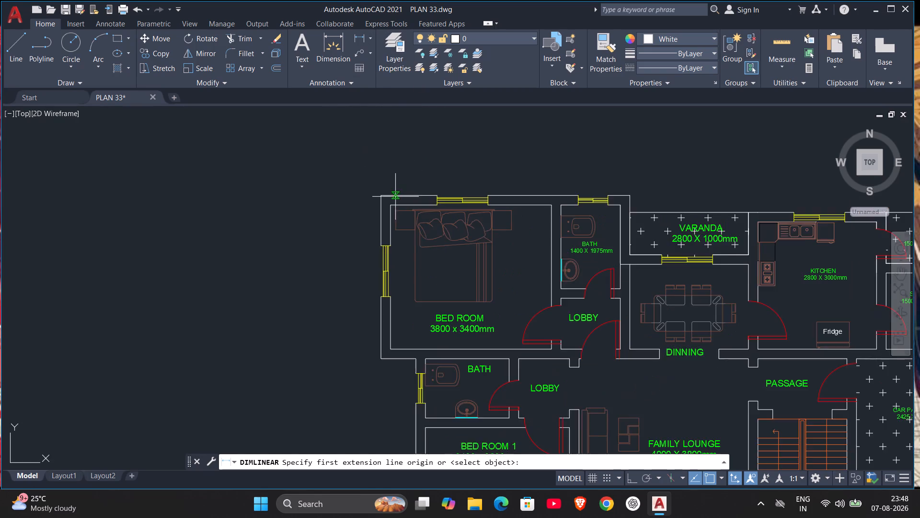
{"action": "scroll", "coordinate": [395, 197], "scroll_direction": "up", "scroll_amount": 2}
{"action": "left_click", "coordinate": [361, 193]}
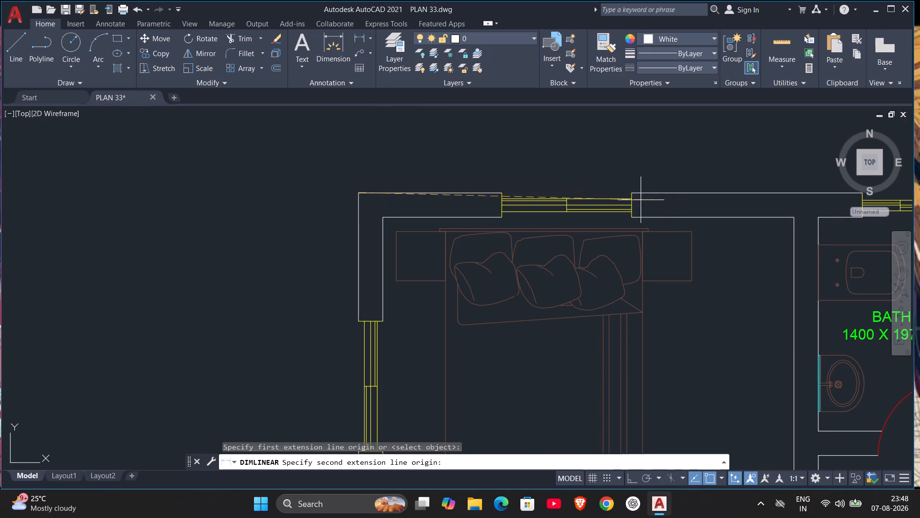
{"action": "middle_click_drag", "start_coordinate": [697, 206], "coordinate": [302, 232]}
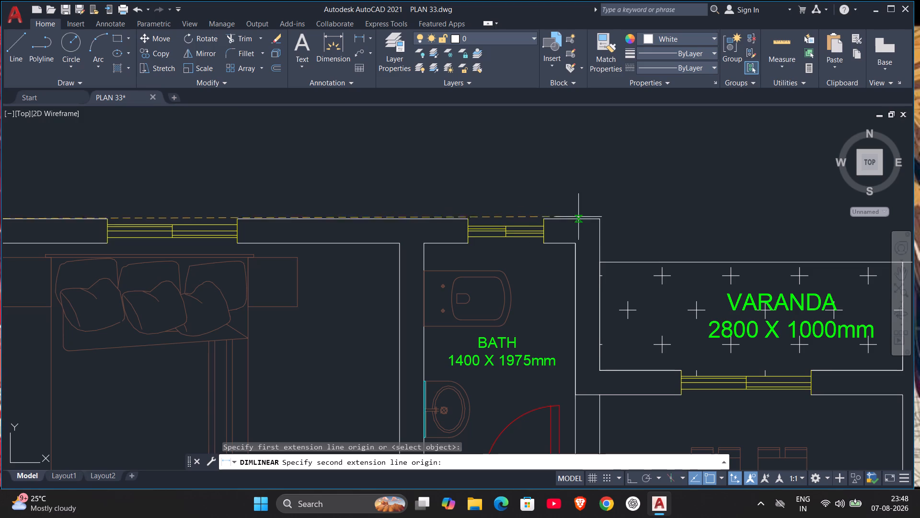
{"action": "left_click", "coordinate": [599, 219]}
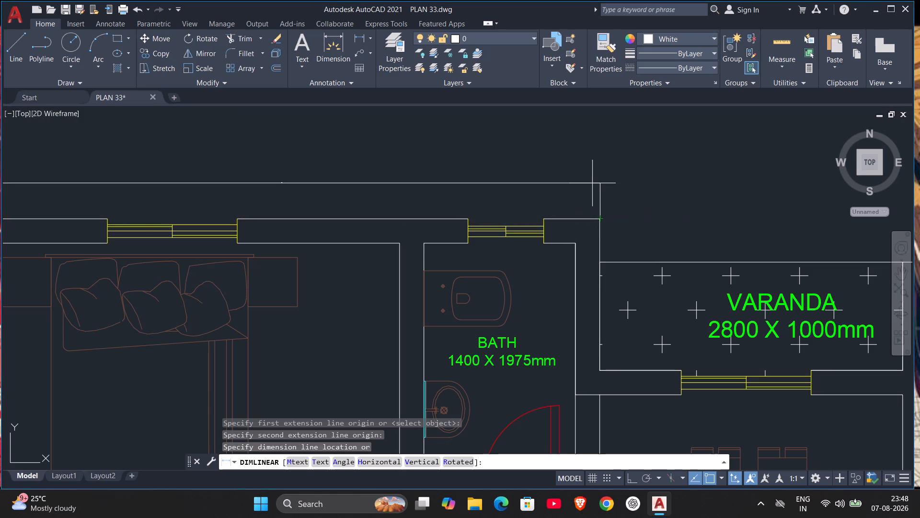
{"action": "left_click", "coordinate": [592, 182]}
Set the colour of the new linear dimension above the ground floor bedroom and bath to Blue.
{"action": "scroll", "coordinate": [591, 179], "scroll_direction": "down", "scroll_amount": 2}
{"action": "middle_click_drag", "start_coordinate": [615, 175], "coordinate": [671, 172]}
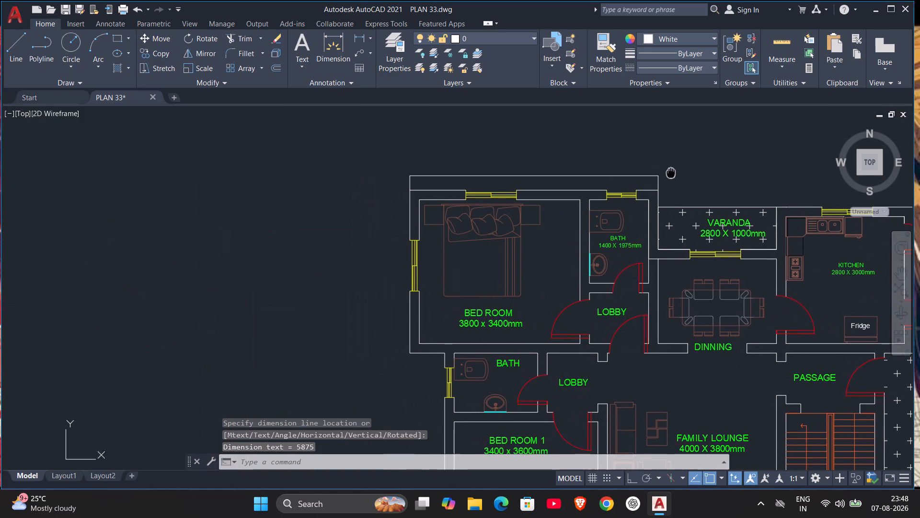
{"action": "left_click", "coordinate": [563, 176]}
{"action": "right_click", "coordinate": [578, 182]}
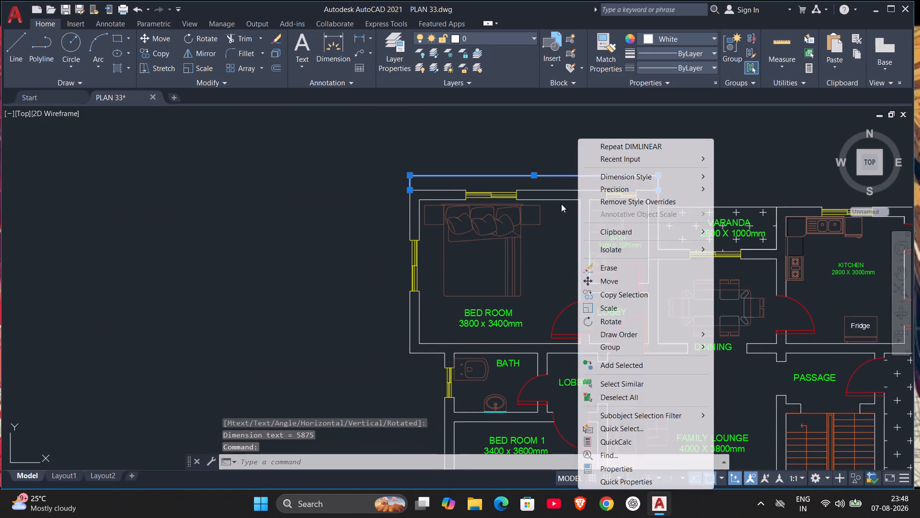
{"action": "left_click", "coordinate": [617, 464]}
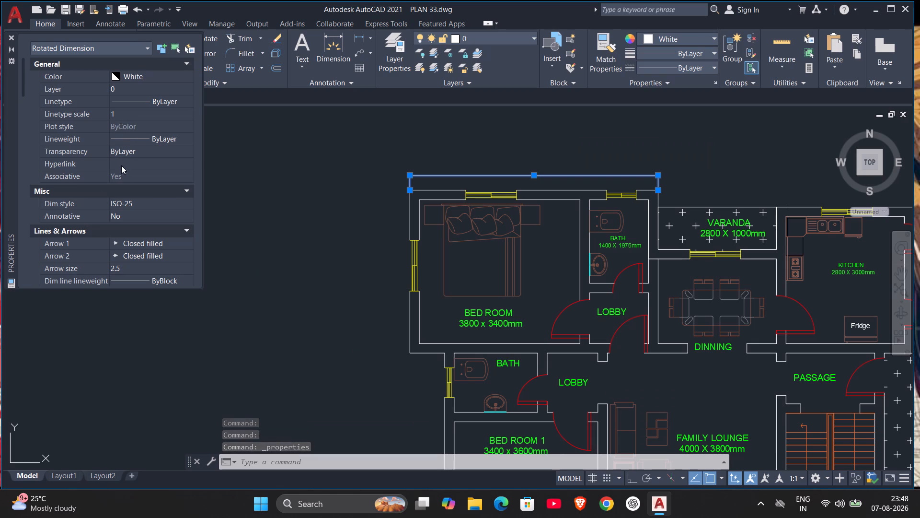
{"action": "scroll", "coordinate": [122, 138], "scroll_direction": "down", "scroll_amount": 1}
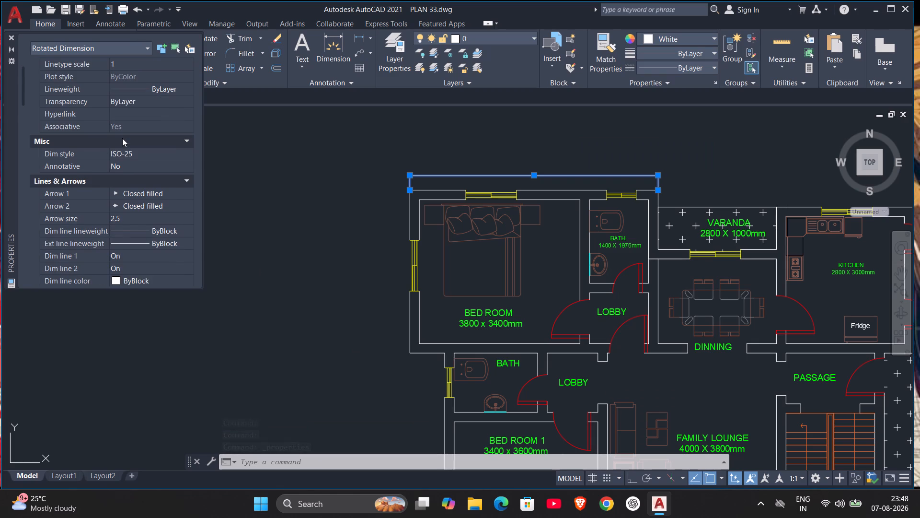
{"action": "scroll", "coordinate": [122, 138], "scroll_direction": "down", "scroll_amount": 1}
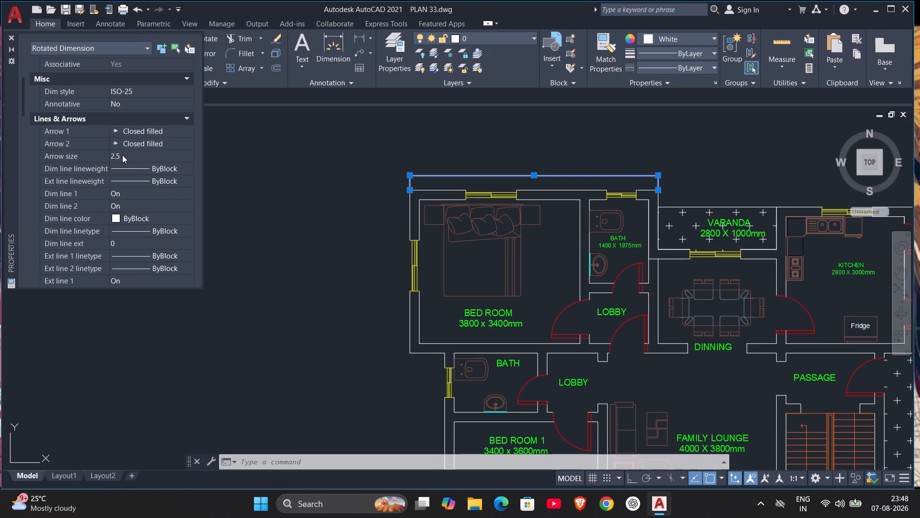
{"action": "scroll", "coordinate": [122, 155], "scroll_direction": "up", "scroll_amount": 3}
{"action": "scroll", "coordinate": [126, 114], "scroll_direction": "up", "scroll_amount": 1}
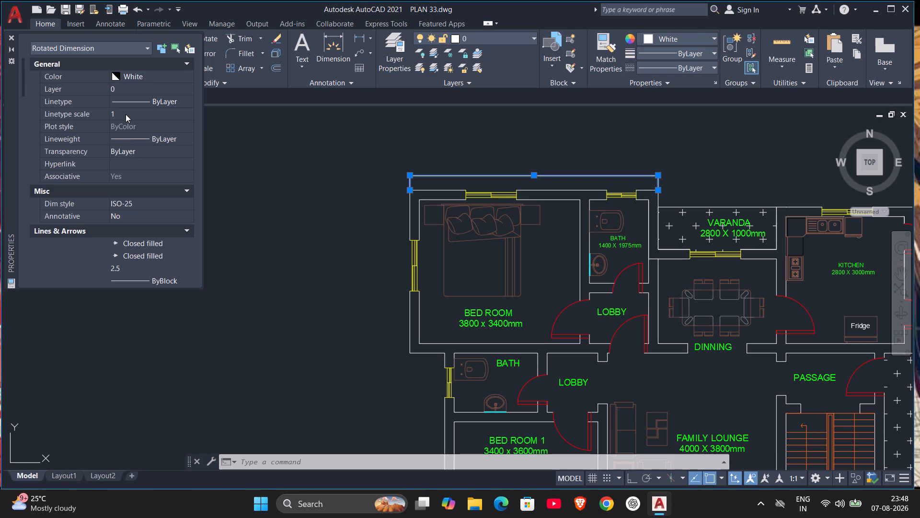
{"action": "left_click", "coordinate": [115, 76]}
{"action": "left_click", "coordinate": [147, 76]}
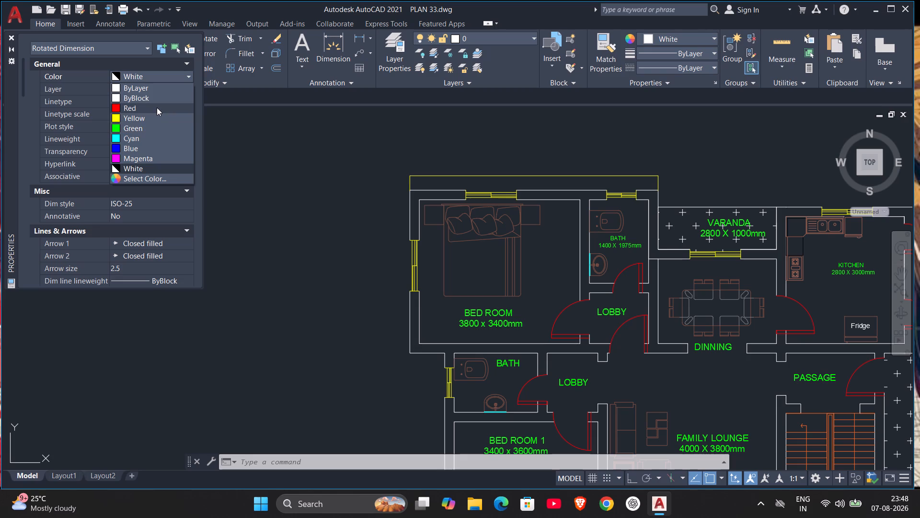
{"action": "left_click", "coordinate": [145, 148]}
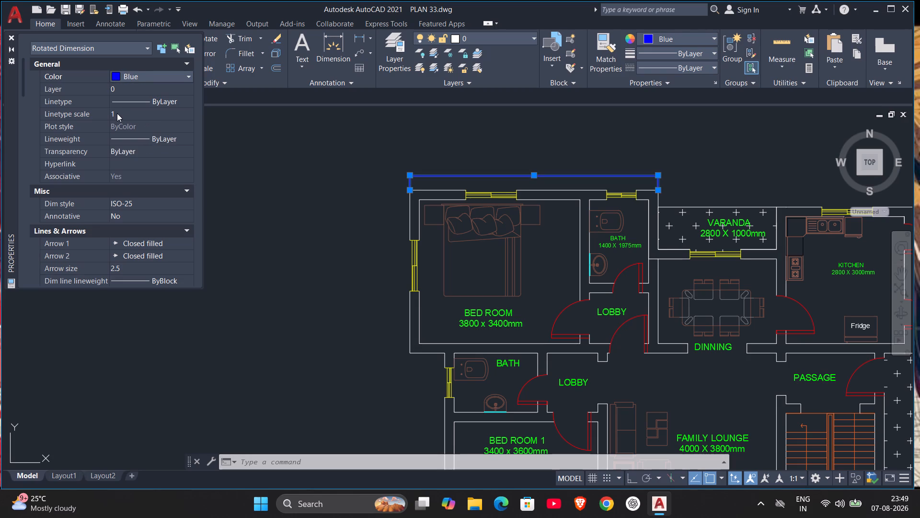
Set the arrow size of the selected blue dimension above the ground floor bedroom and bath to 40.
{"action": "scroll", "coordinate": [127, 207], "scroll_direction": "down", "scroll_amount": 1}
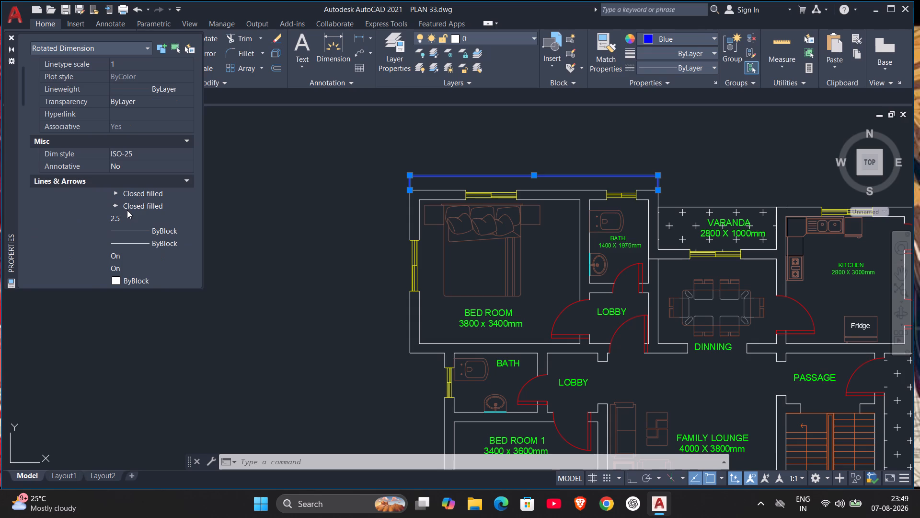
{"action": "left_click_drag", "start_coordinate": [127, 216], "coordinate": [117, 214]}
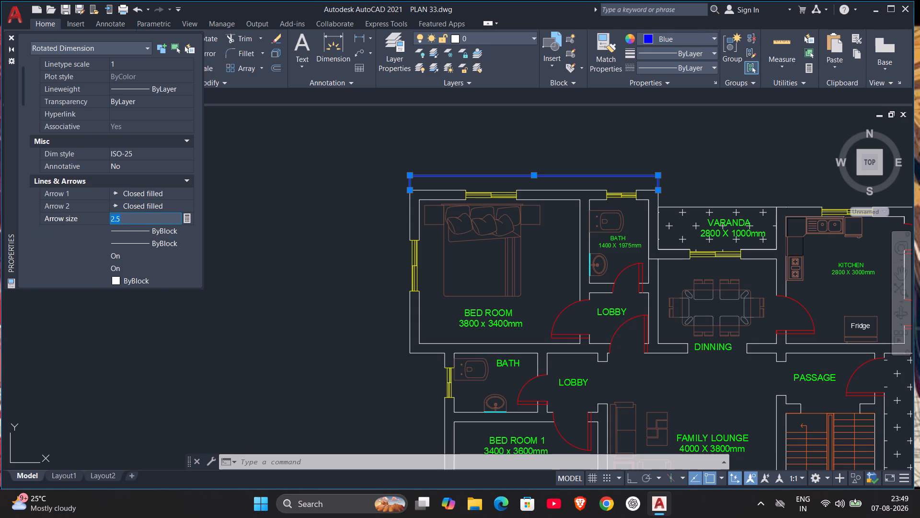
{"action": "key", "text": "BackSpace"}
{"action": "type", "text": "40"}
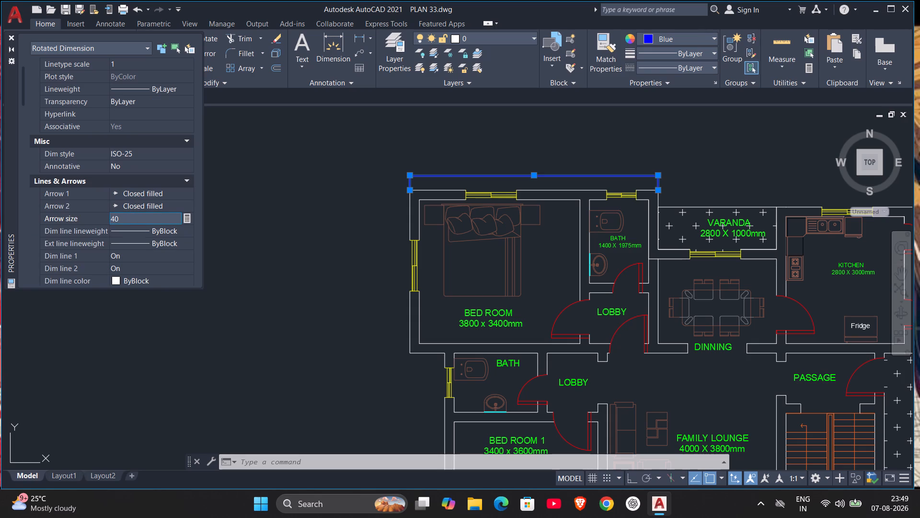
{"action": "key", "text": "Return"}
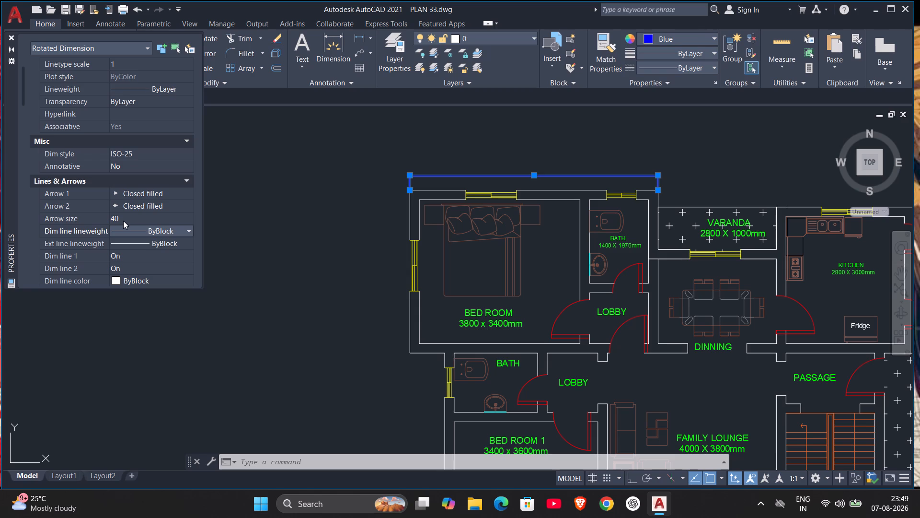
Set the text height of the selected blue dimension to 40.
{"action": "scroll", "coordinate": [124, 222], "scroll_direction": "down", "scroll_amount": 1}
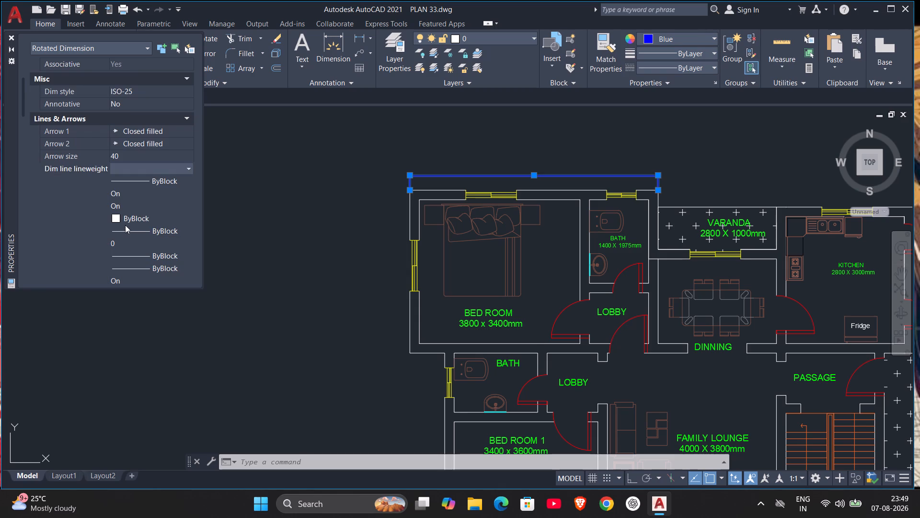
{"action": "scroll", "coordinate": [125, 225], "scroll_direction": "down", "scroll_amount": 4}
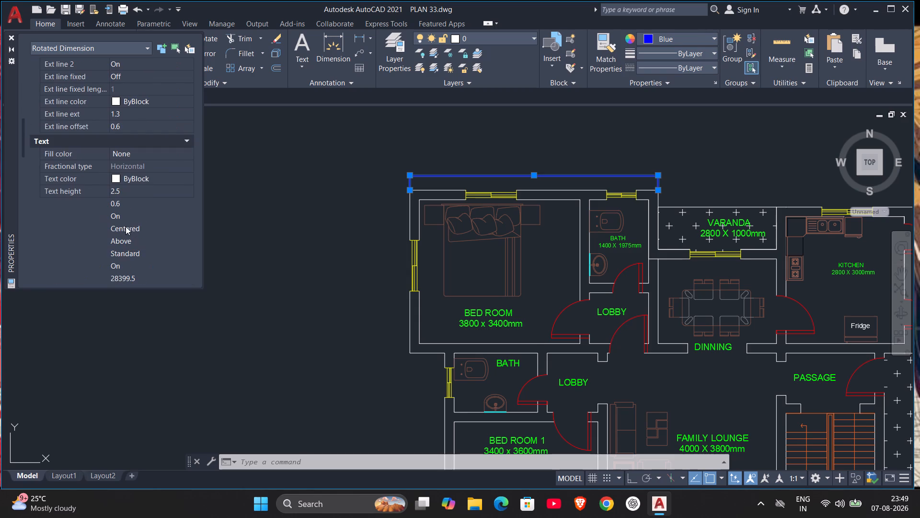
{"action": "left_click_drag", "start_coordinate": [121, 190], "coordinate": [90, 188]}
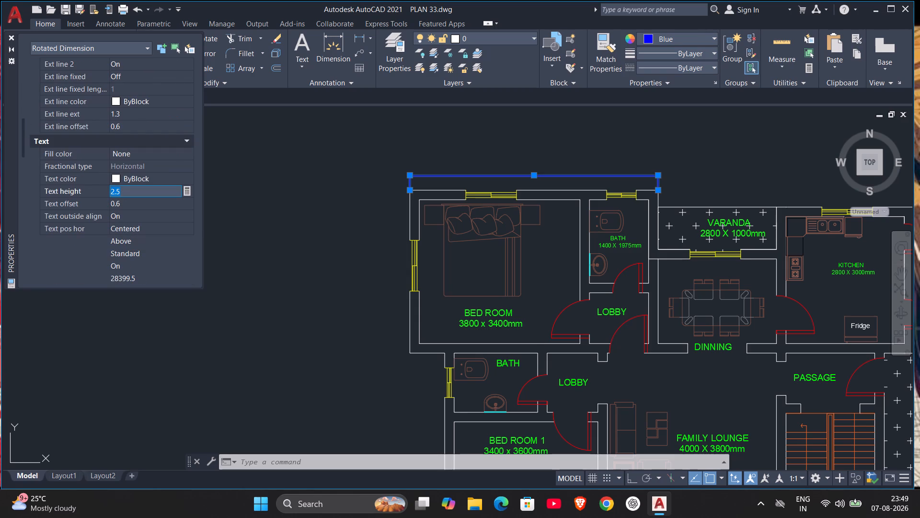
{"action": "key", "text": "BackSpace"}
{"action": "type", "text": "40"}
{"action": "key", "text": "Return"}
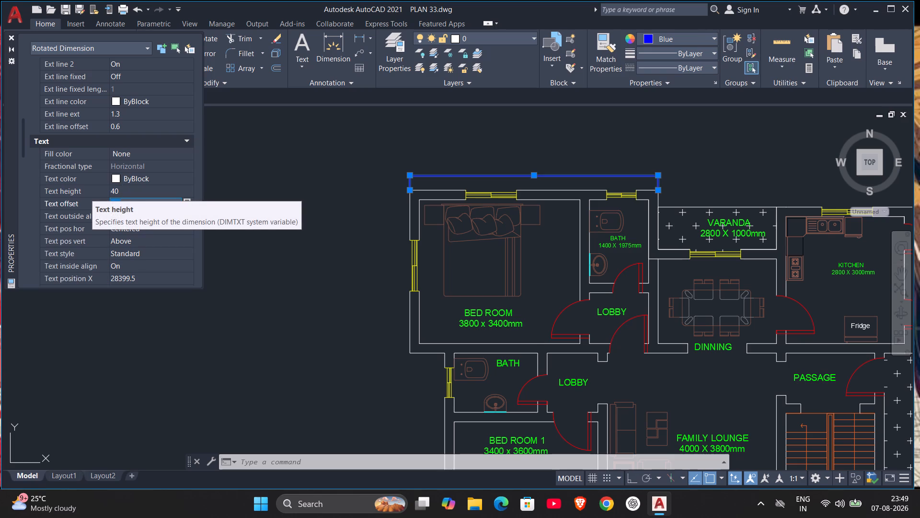
Set the text height of the blue dimension above the bedroom to 100 and check its legibility on the plan.
{"action": "left_click", "coordinate": [122, 190]}
{"action": "key", "text": "BackSpace"}
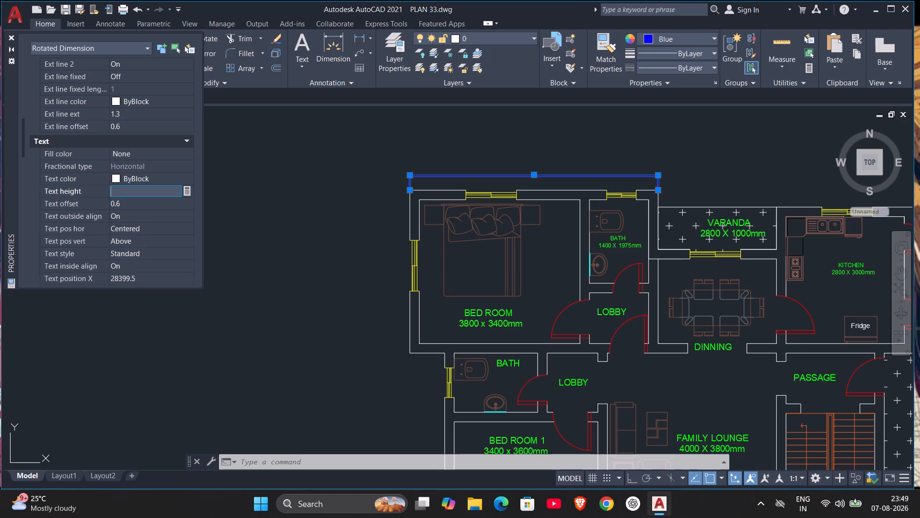
{"action": "type", "text": "100"}
{"action": "key", "text": "Return"}
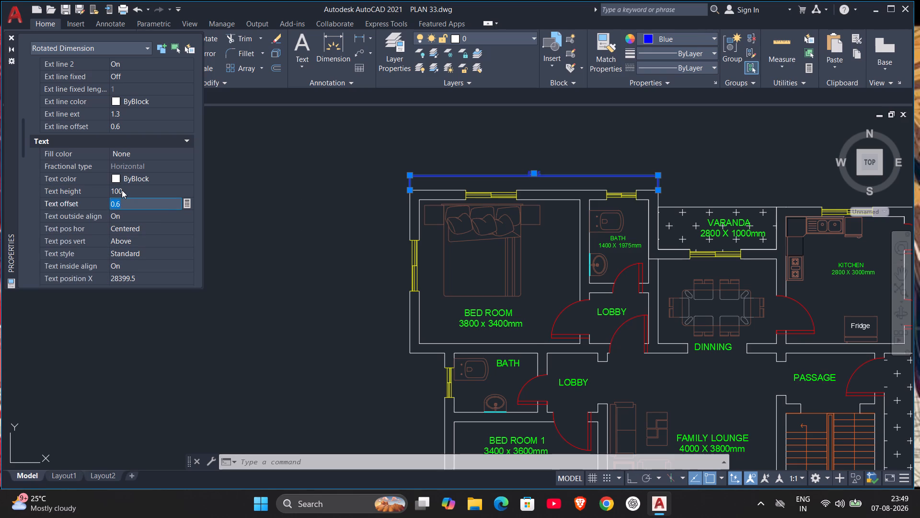
{"action": "left_click", "coordinate": [468, 146]}
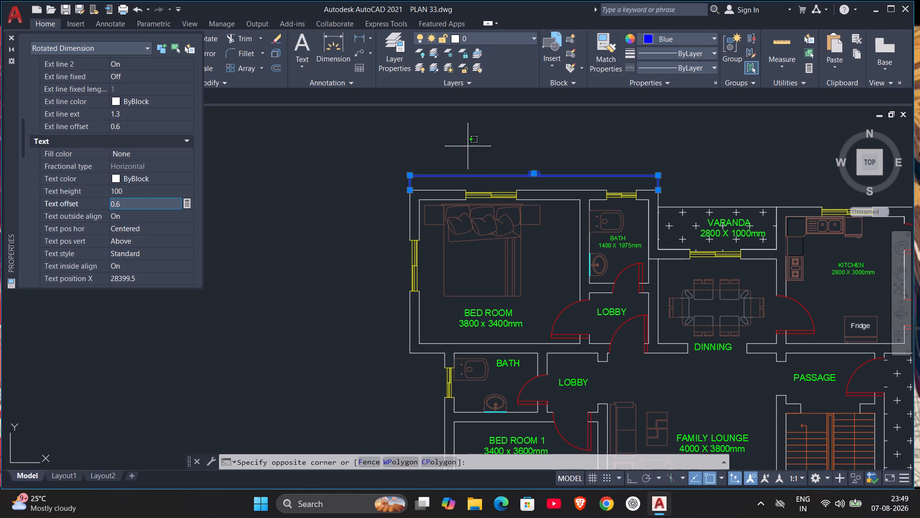
{"action": "key", "text": "Escape"}
{"action": "scroll", "coordinate": [544, 165], "scroll_direction": "up", "scroll_amount": 3}
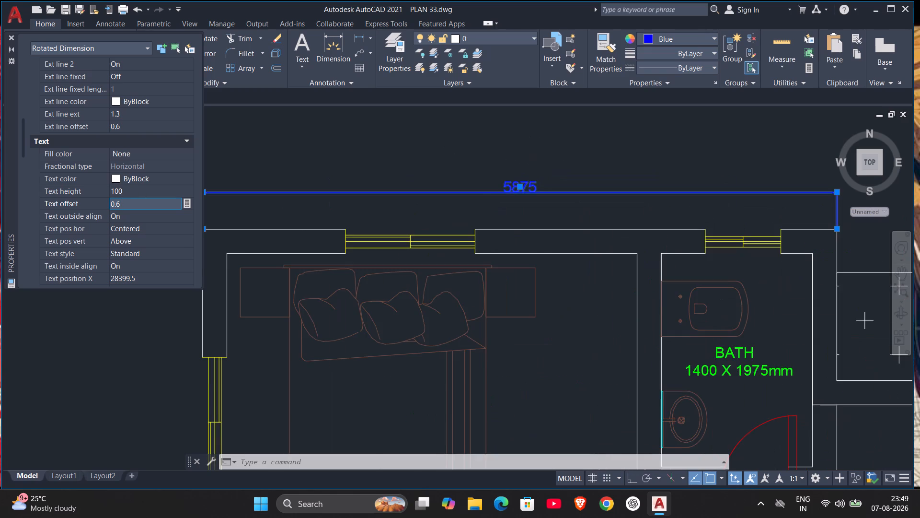
{"action": "scroll", "coordinate": [545, 166], "scroll_direction": "down", "scroll_amount": 2}
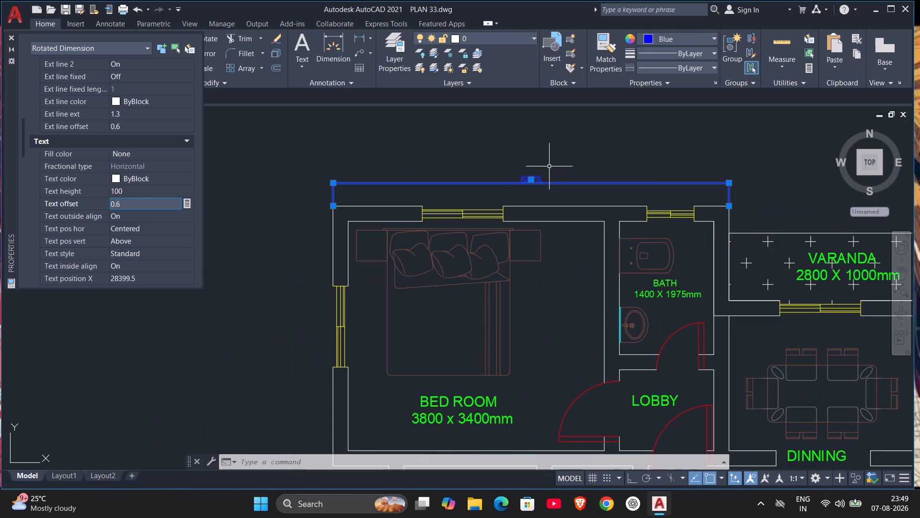
{"action": "scroll", "coordinate": [550, 166], "scroll_direction": "down", "scroll_amount": 1}
Set the arrow size of the blue dimension above the bedroom to 100, deselect it and close its properties.
{"action": "scroll", "coordinate": [550, 166], "scroll_direction": "up", "scroll_amount": 1}
{"action": "middle_click_drag", "start_coordinate": [126, 106], "coordinate": [131, 160]}
{"action": "scroll", "coordinate": [131, 151], "scroll_direction": "down", "scroll_amount": 2}
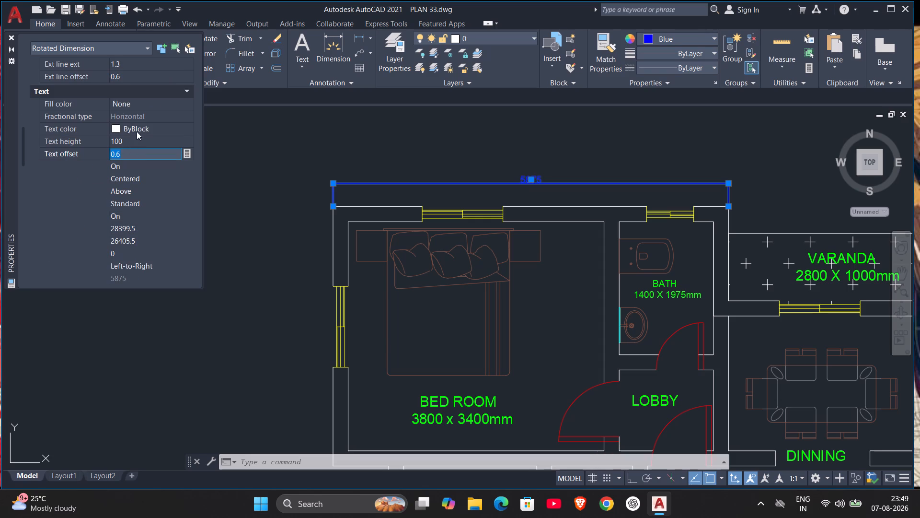
{"action": "scroll", "coordinate": [145, 70], "scroll_direction": "down", "scroll_amount": 2}
{"action": "scroll", "coordinate": [145, 70], "scroll_direction": "up", "scroll_amount": 3}
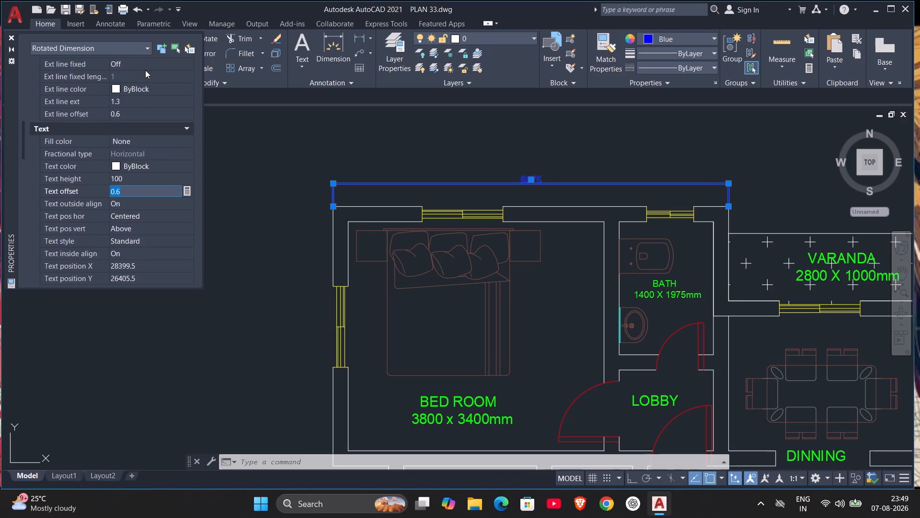
{"action": "scroll", "coordinate": [145, 70], "scroll_direction": "up", "scroll_amount": 5}
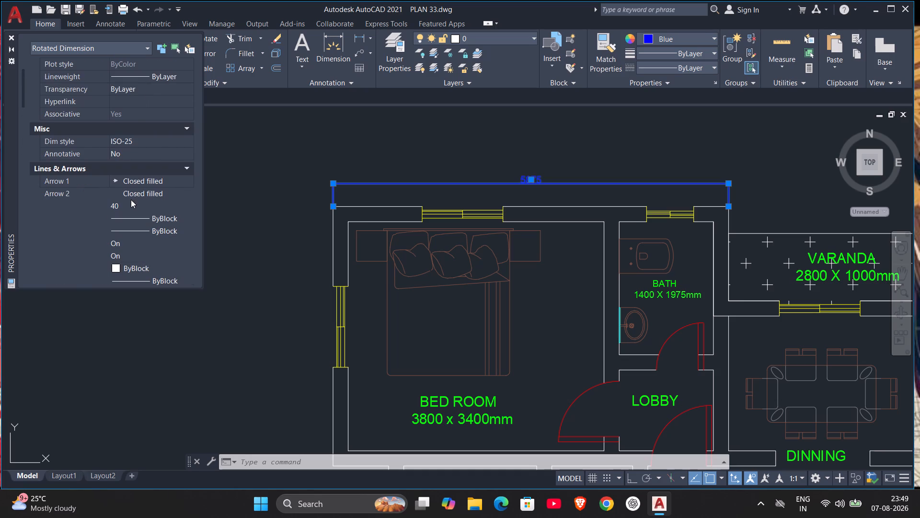
{"action": "left_click", "coordinate": [130, 201]}
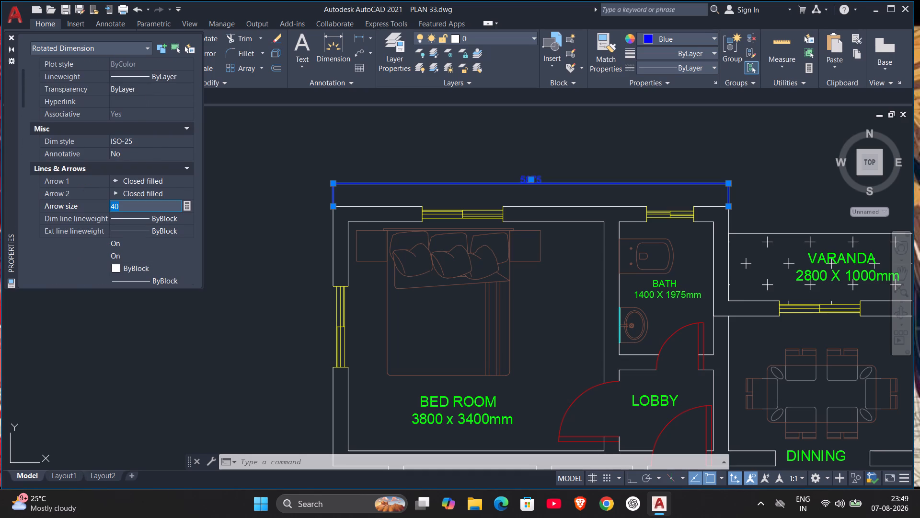
{"action": "key", "text": "BackSpace"}
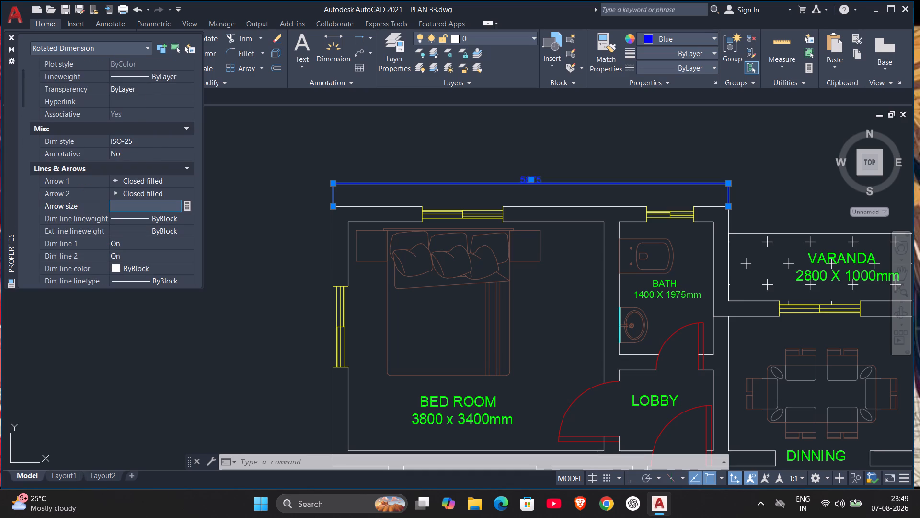
{"action": "type", "text": "100"}
{"action": "key", "text": "Return"}
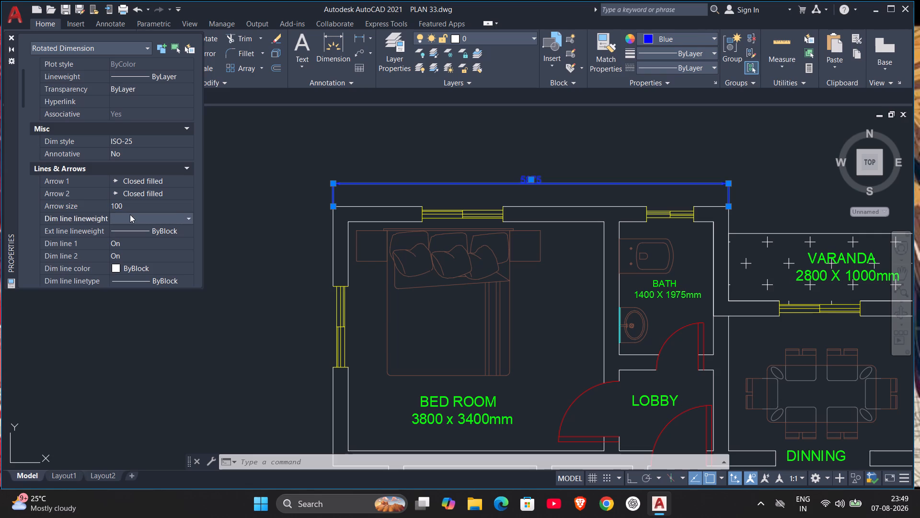
{"action": "left_click", "coordinate": [334, 162]}
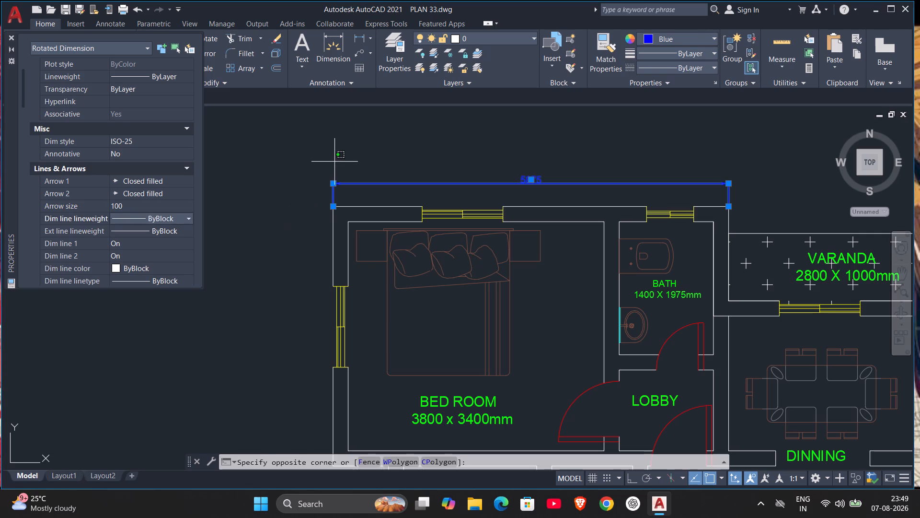
{"action": "key", "text": "Escape"}
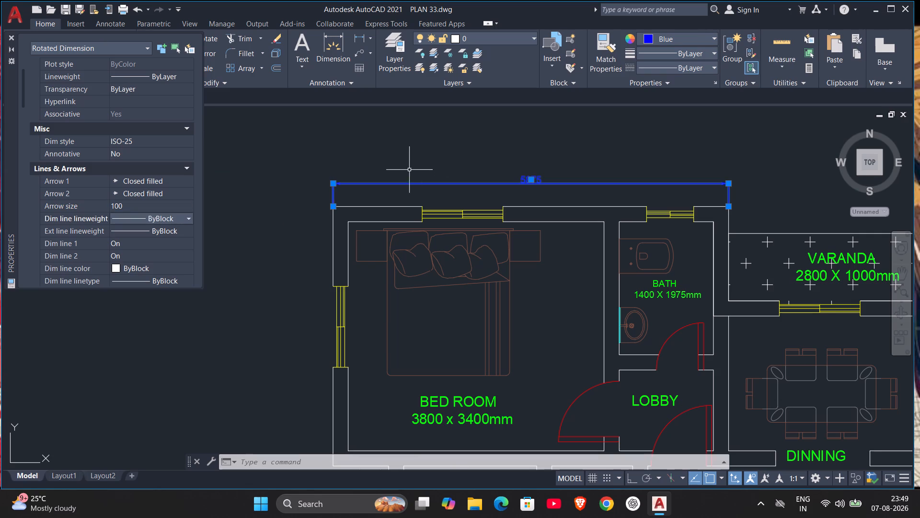
{"action": "key", "text": "Escape"}
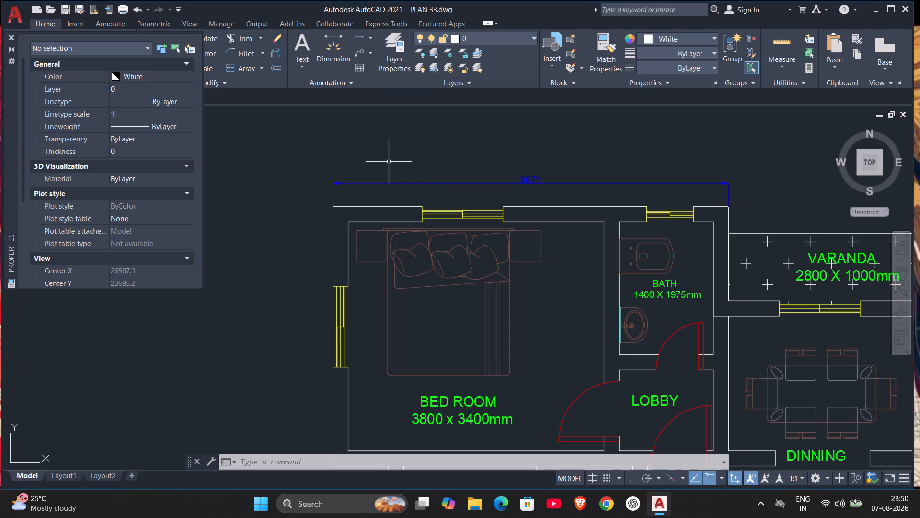
{"action": "scroll", "coordinate": [354, 178], "scroll_direction": "up", "scroll_amount": 1}
{"action": "scroll", "coordinate": [354, 178], "scroll_direction": "down", "scroll_amount": 1}
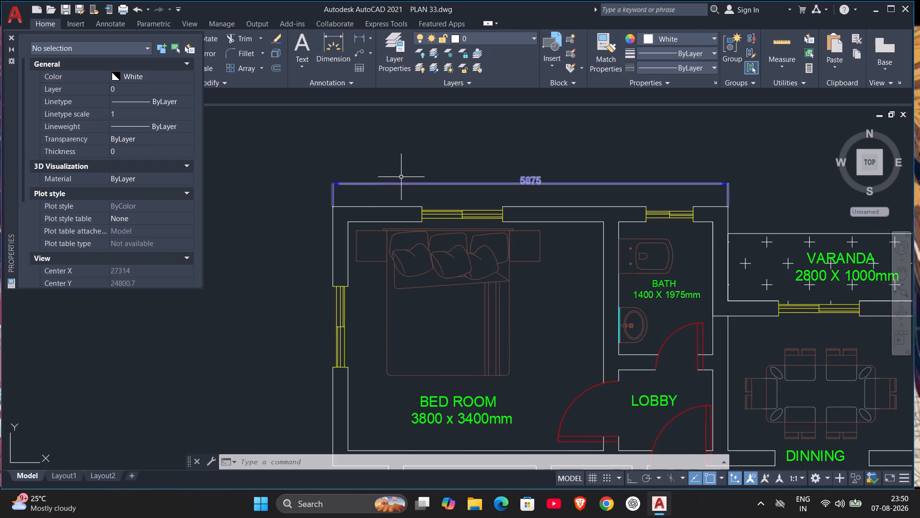
{"action": "scroll", "coordinate": [401, 177], "scroll_direction": "down", "scroll_amount": 1}
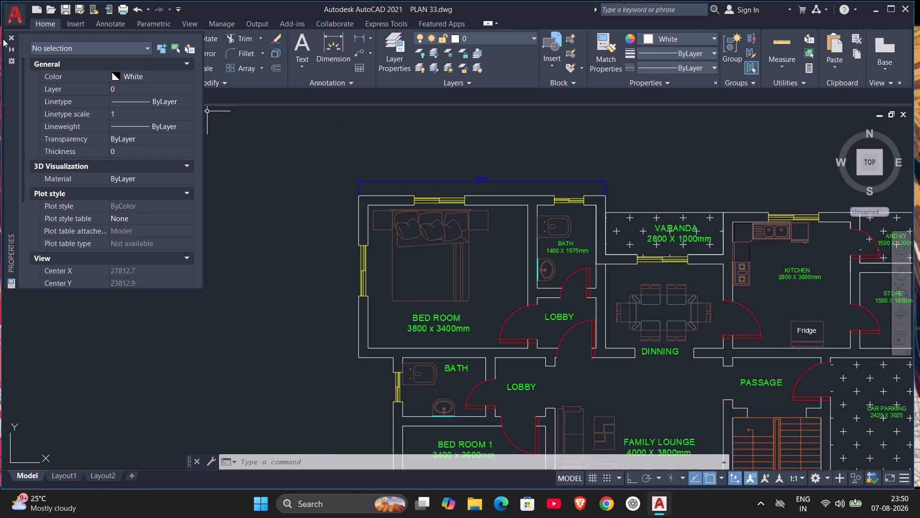
{"action": "left_click", "coordinate": [11, 35]}
Add a vertical linear dimension outside the bedroom's window-side outer wall, from its upper outer corner to its lower outer corner.
{"action": "scroll", "coordinate": [375, 212], "scroll_direction": "up", "scroll_amount": 1}
{"action": "middle_click_drag", "start_coordinate": [375, 211], "coordinate": [443, 98]}
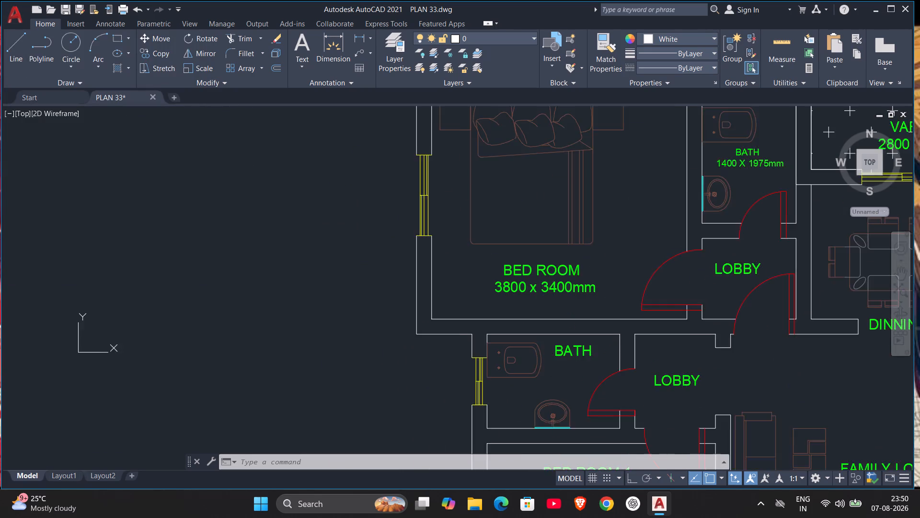
{"action": "middle_click_drag", "start_coordinate": [443, 98], "coordinate": [407, 173]}
{"action": "left_click", "coordinate": [359, 35]}
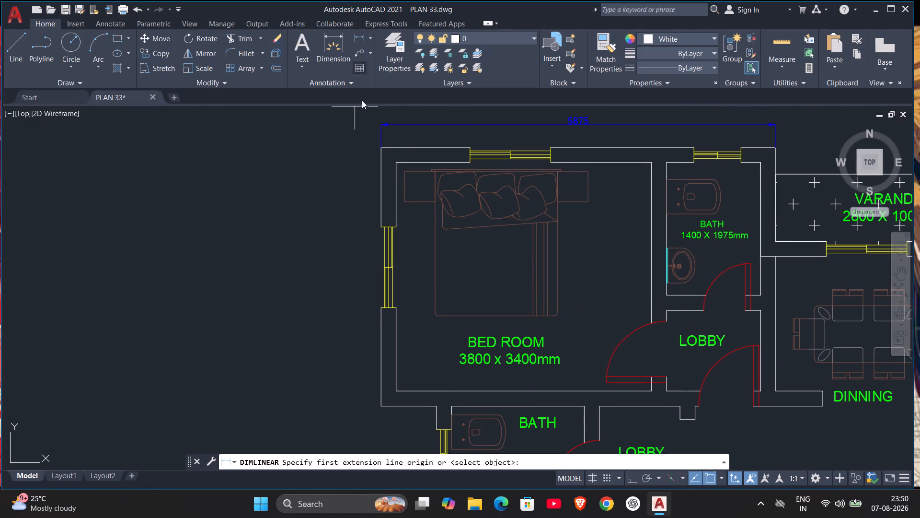
{"action": "left_click", "coordinate": [383, 150]}
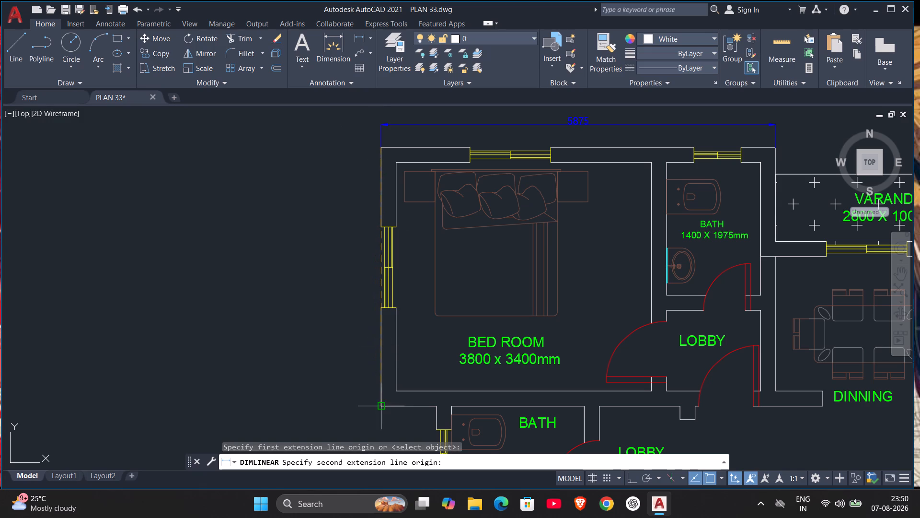
{"action": "left_click", "coordinate": [382, 409]}
{"action": "left_click", "coordinate": [353, 402]}
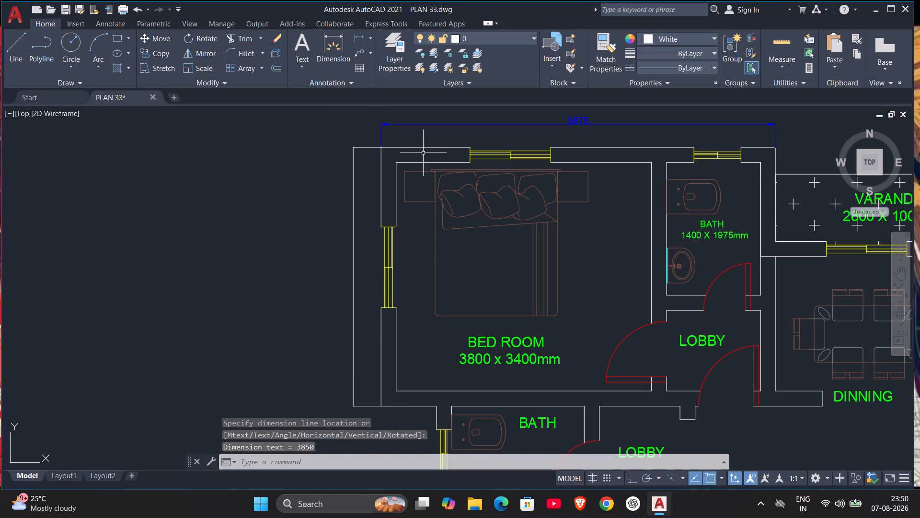
Match the properties of the blue dimension above the bedroom onto the new vertical dimension beside it.
{"action": "scroll", "coordinate": [521, 182], "scroll_direction": "down", "scroll_amount": 1}
{"action": "middle_click_drag", "start_coordinate": [596, 278], "coordinate": [516, 257]}
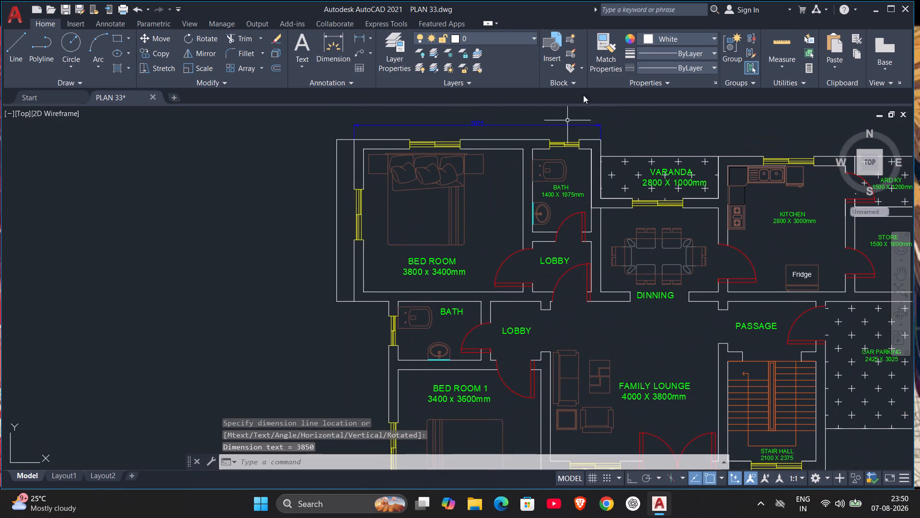
{"action": "left_click", "coordinate": [606, 34]}
{"action": "left_click", "coordinate": [472, 124]}
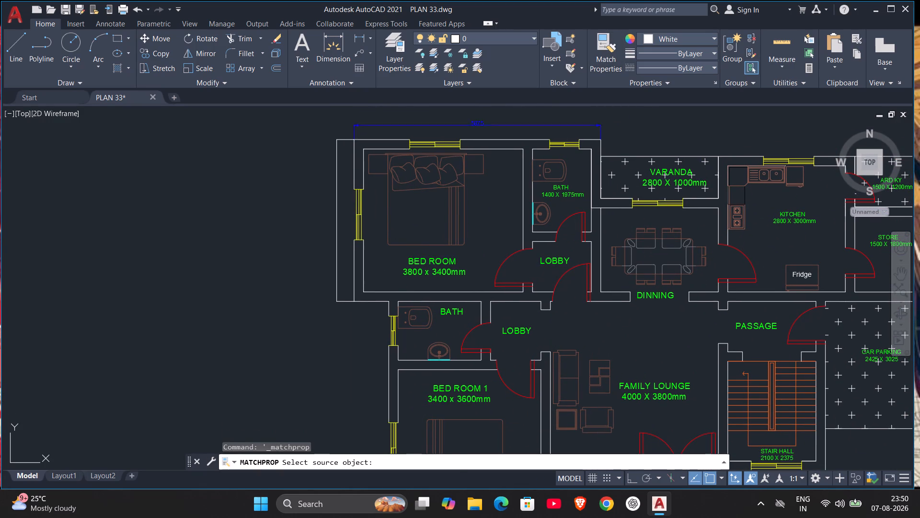
{"action": "left_click", "coordinate": [337, 216]}
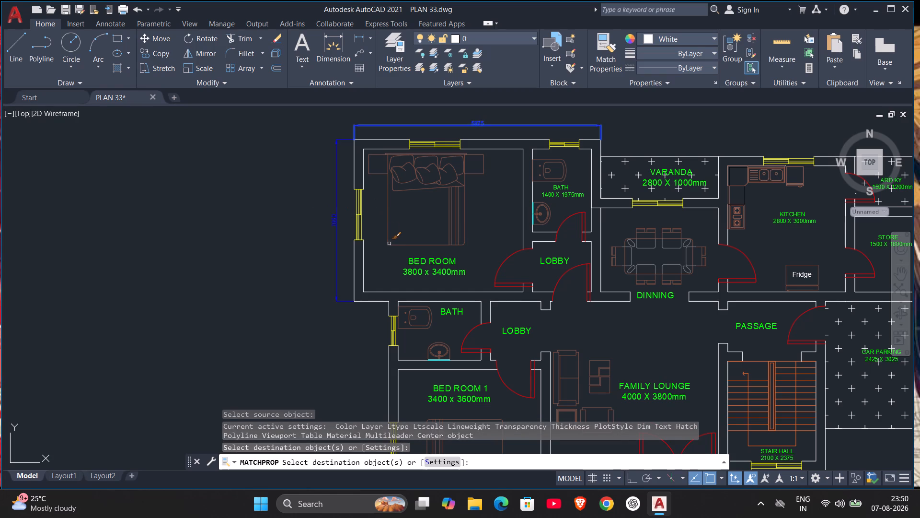
{"action": "scroll", "coordinate": [389, 241], "scroll_direction": "up", "scroll_amount": 1}
{"action": "scroll", "coordinate": [389, 241], "scroll_direction": "down", "scroll_amount": 1}
{"action": "key", "text": "Escape"}
Add a horizontal linear dimension across the wall offset below the bedroom, from the bedroom's lower outer corner to the bath's outer wall corner.
{"action": "middle_click_drag", "start_coordinate": [415, 268], "coordinate": [422, 224]}
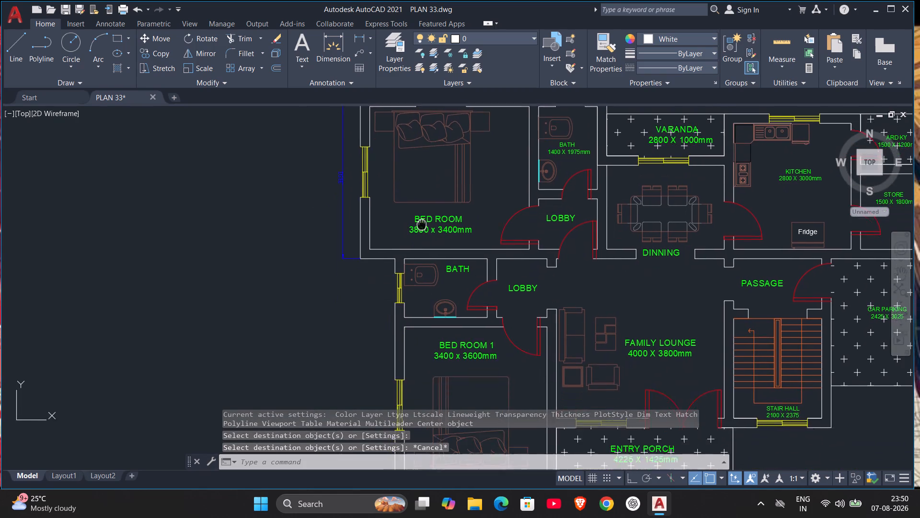
{"action": "middle_click_drag", "start_coordinate": [422, 224], "coordinate": [429, 185]}
{"action": "scroll", "coordinate": [375, 213], "scroll_direction": "up", "scroll_amount": 3}
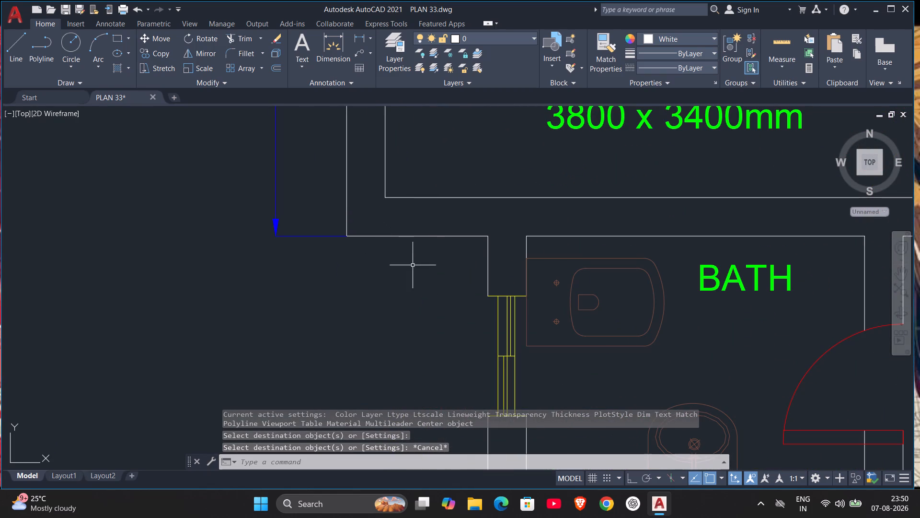
{"action": "left_click_drag", "start_coordinate": [360, 36], "coordinate": [360, 41]}
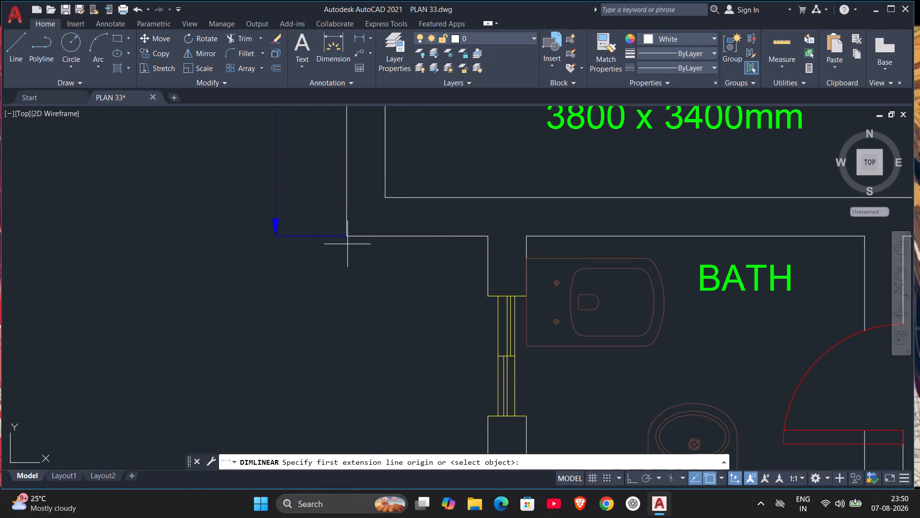
{"action": "left_click", "coordinate": [345, 235]}
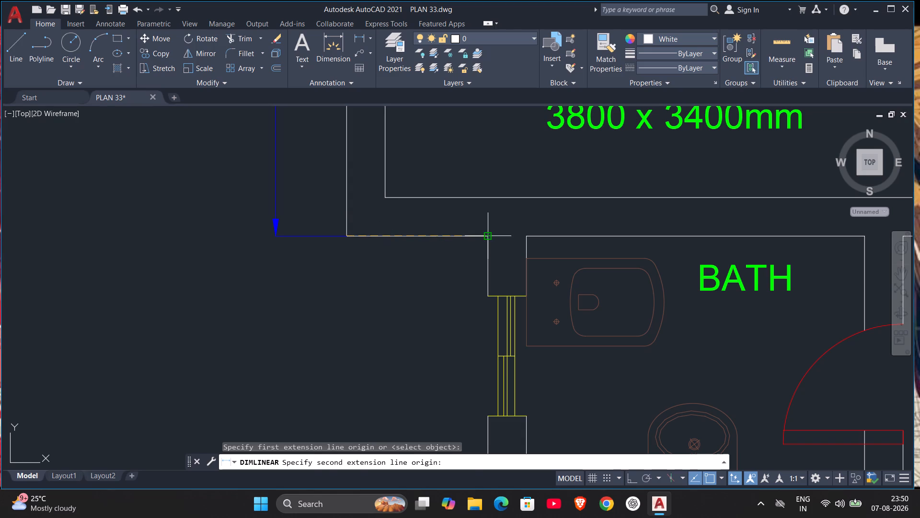
{"action": "left_click", "coordinate": [487, 235]}
{"action": "left_click", "coordinate": [478, 285]}
Add a vertical linear dimension outside the bath and BED ROOM 1, from the bath's upper outer corner to BED ROOM 1's lower outer corner.
{"action": "middle_click_drag", "start_coordinate": [496, 319], "coordinate": [496, 224]}
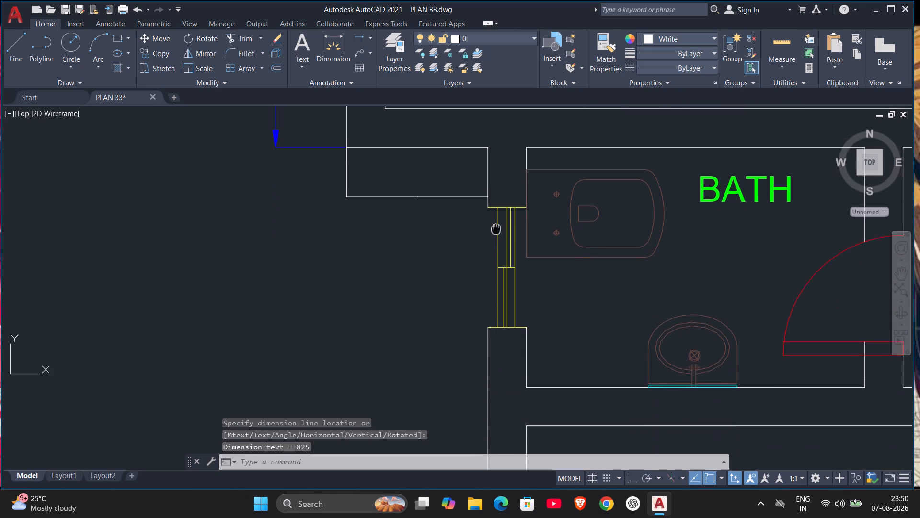
{"action": "middle_click_drag", "start_coordinate": [496, 224], "coordinate": [494, 206]}
{"action": "scroll", "coordinate": [495, 214], "scroll_direction": "down", "scroll_amount": 2}
{"action": "scroll", "coordinate": [520, 267], "scroll_direction": "down", "scroll_amount": 1}
{"action": "middle_click_drag", "start_coordinate": [529, 293], "coordinate": [514, 262]}
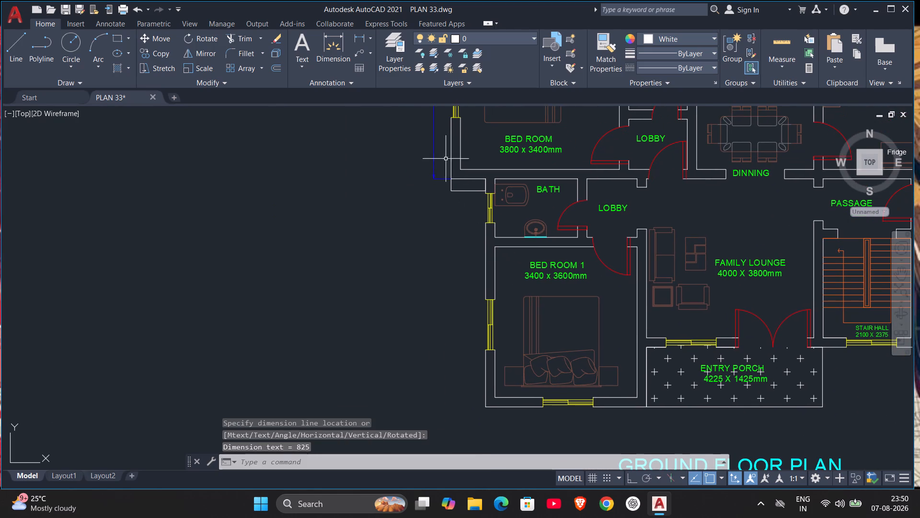
{"action": "left_click_drag", "start_coordinate": [359, 34], "coordinate": [363, 35]}
{"action": "scroll", "coordinate": [488, 178], "scroll_direction": "up", "scroll_amount": 2}
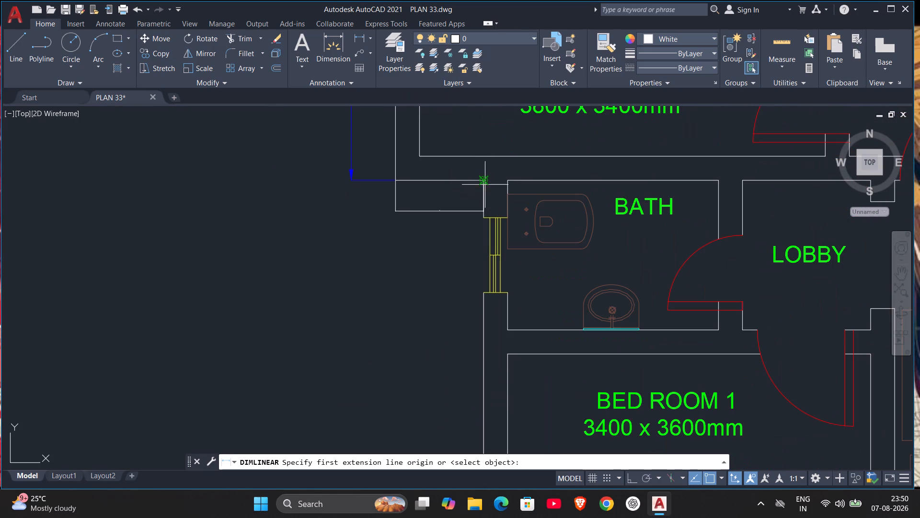
{"action": "left_click", "coordinate": [482, 180]}
{"action": "scroll", "coordinate": [520, 384], "scroll_direction": "down", "scroll_amount": 3}
{"action": "middle_click_drag", "start_coordinate": [519, 380], "coordinate": [518, 283]}
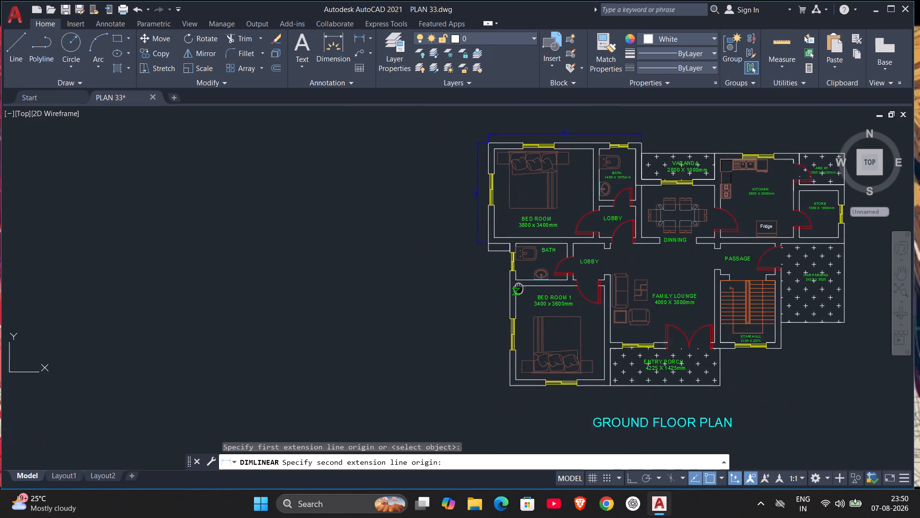
{"action": "middle_click_drag", "start_coordinate": [518, 283], "coordinate": [518, 200]}
{"action": "scroll", "coordinate": [526, 338], "scroll_direction": "up", "scroll_amount": 4}
{"action": "middle_click_drag", "start_coordinate": [472, 235], "coordinate": [527, 483]}
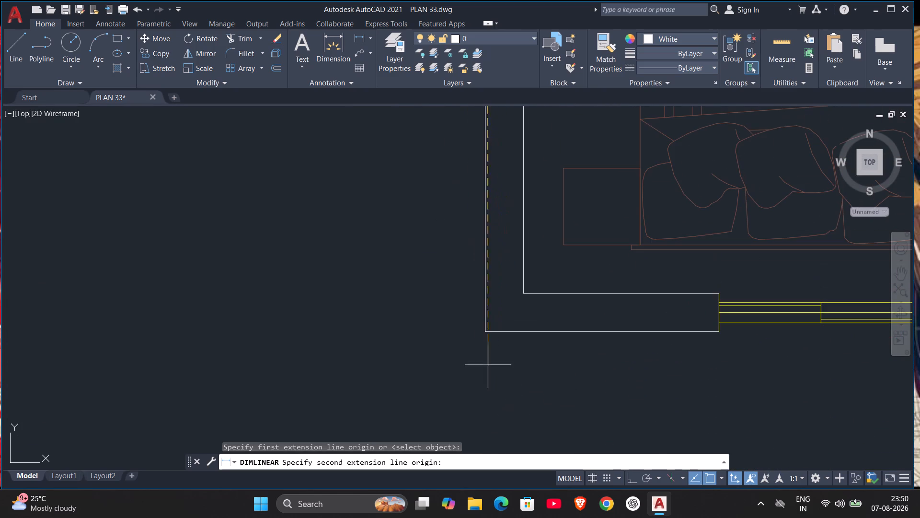
{"action": "left_click", "coordinate": [485, 328]}
{"action": "left_click", "coordinate": [440, 327]}
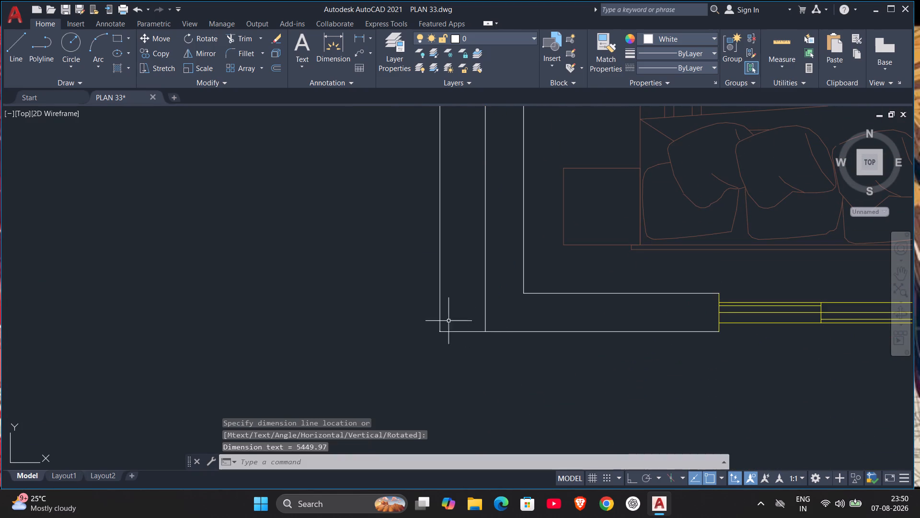
Add a horizontal linear dimension below BED ROOM 1, from its lower outer corner to the adjoining corner of the entry porch.
{"action": "scroll", "coordinate": [487, 302], "scroll_direction": "down", "scroll_amount": 4}
{"action": "middle_click_drag", "start_coordinate": [547, 300], "coordinate": [470, 362]}
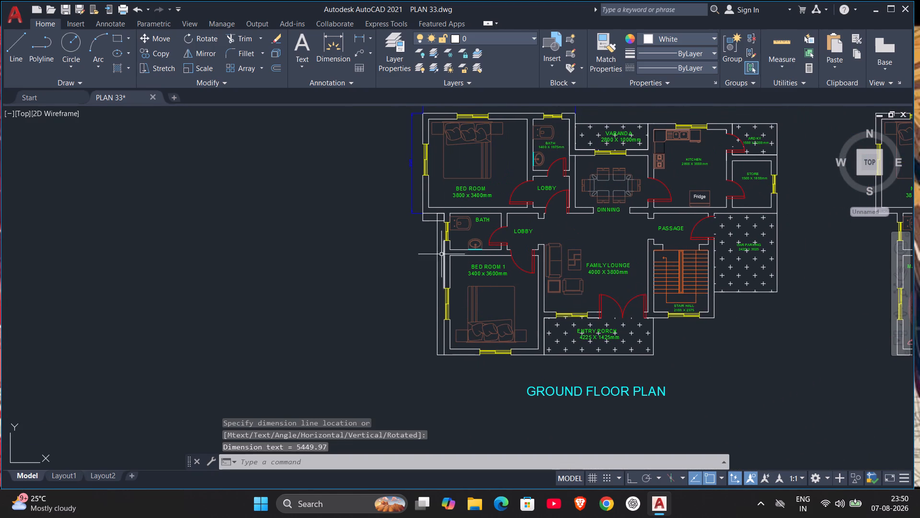
{"action": "left_click", "coordinate": [365, 36]}
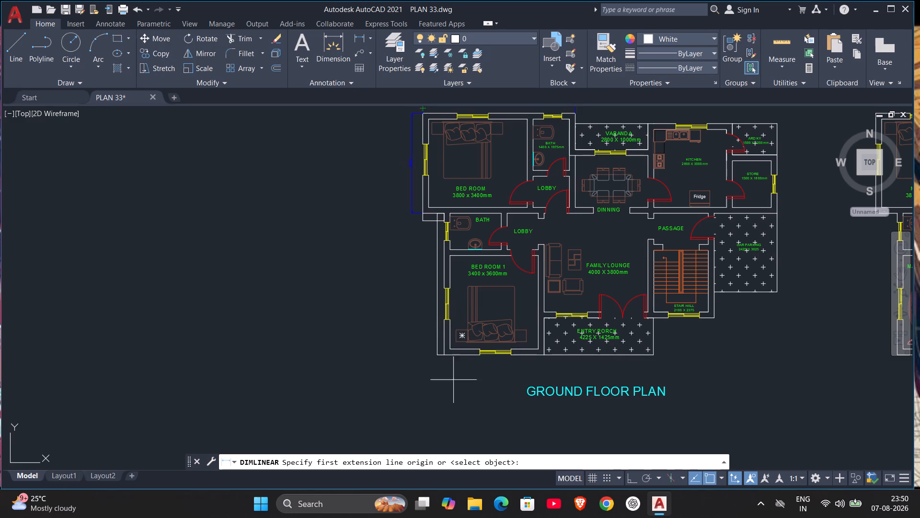
{"action": "scroll", "coordinate": [451, 377], "scroll_direction": "up", "scroll_amount": 3}
{"action": "left_click", "coordinate": [420, 301]}
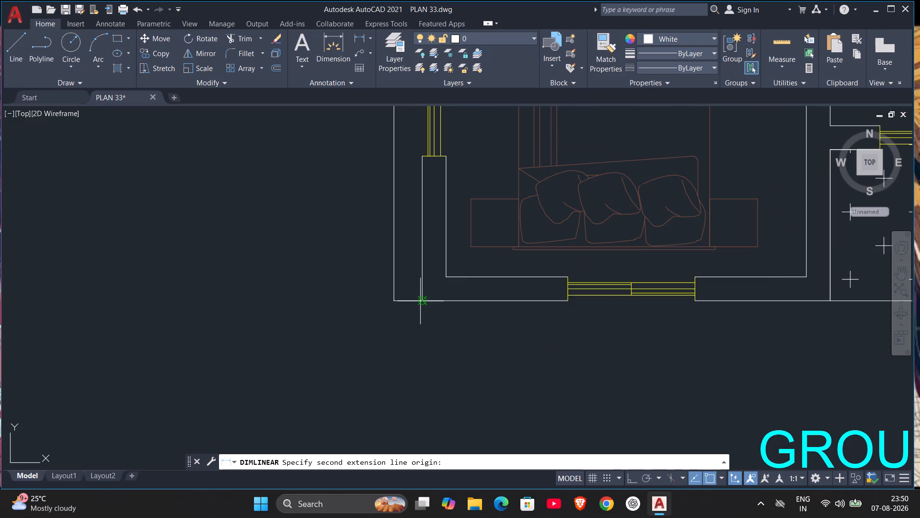
{"action": "left_click", "coordinate": [831, 301]}
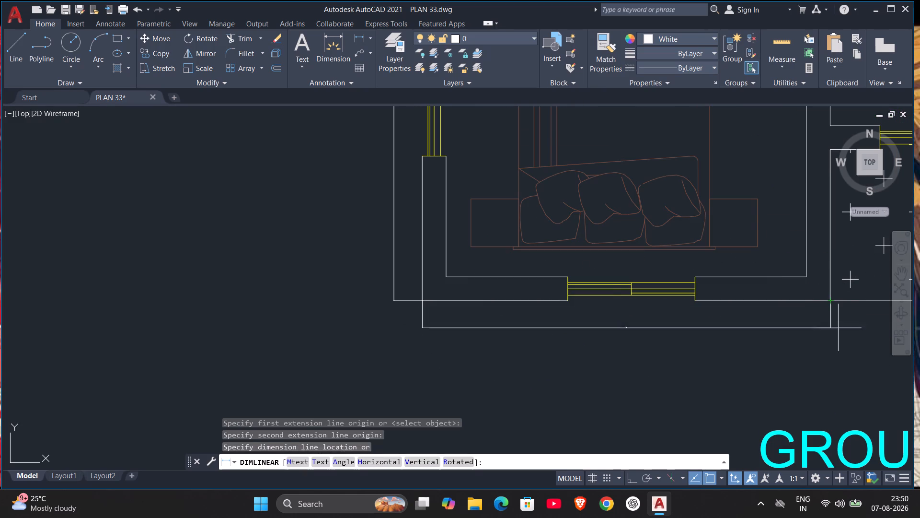
{"action": "left_click", "coordinate": [840, 333]}
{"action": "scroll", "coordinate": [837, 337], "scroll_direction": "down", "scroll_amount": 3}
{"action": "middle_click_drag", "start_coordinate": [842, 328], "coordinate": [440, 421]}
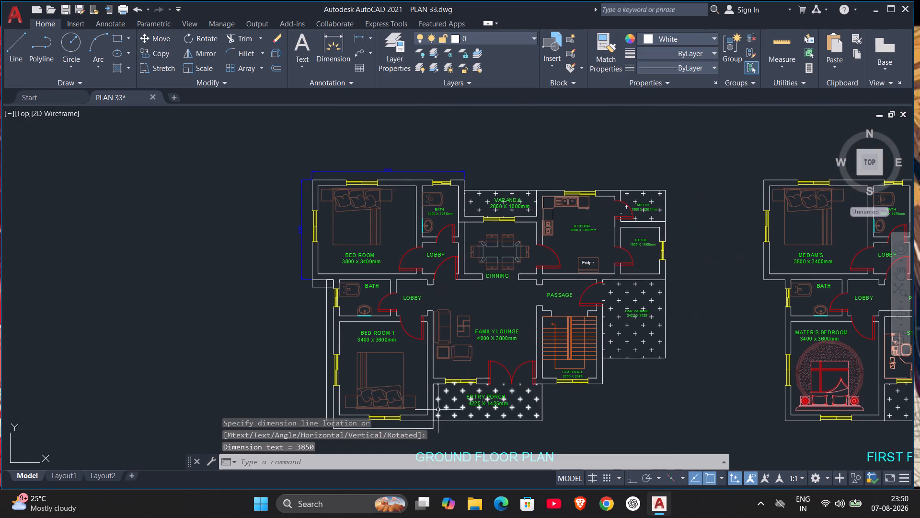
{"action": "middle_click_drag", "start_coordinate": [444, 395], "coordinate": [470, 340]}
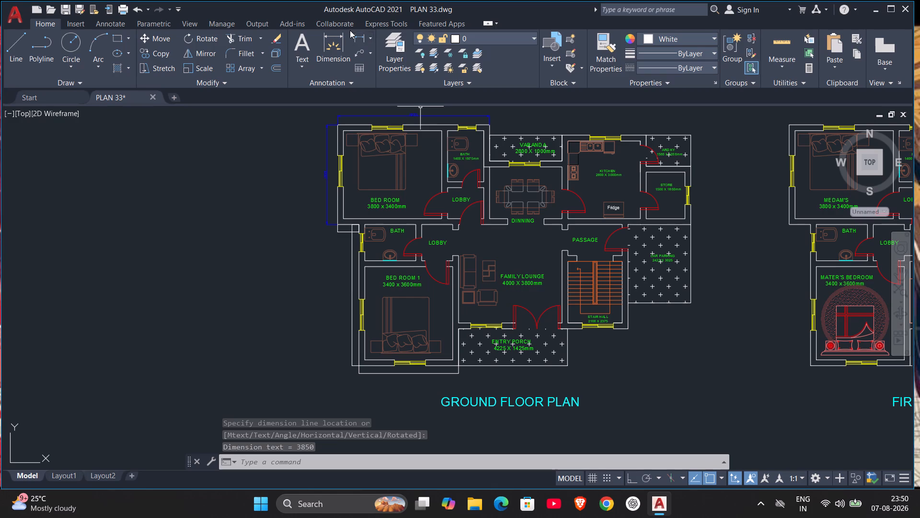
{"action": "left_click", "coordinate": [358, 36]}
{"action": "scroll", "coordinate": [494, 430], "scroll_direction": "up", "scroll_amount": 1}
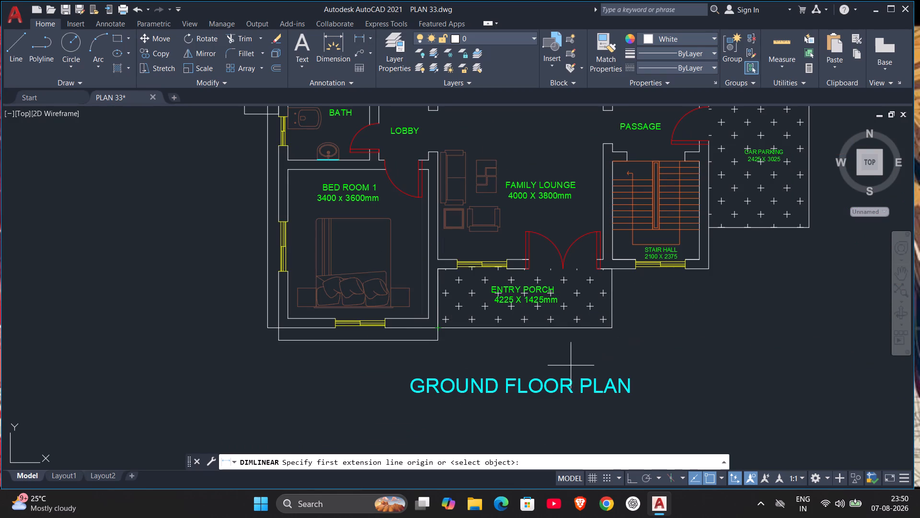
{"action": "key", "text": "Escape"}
Add a horizontal linear dimension above the varanda and kitchen, from the varanda's bath-side upper corner to the plan's far upper corner.
{"action": "middle_click_drag", "start_coordinate": [720, 294], "coordinate": [720, 295]}
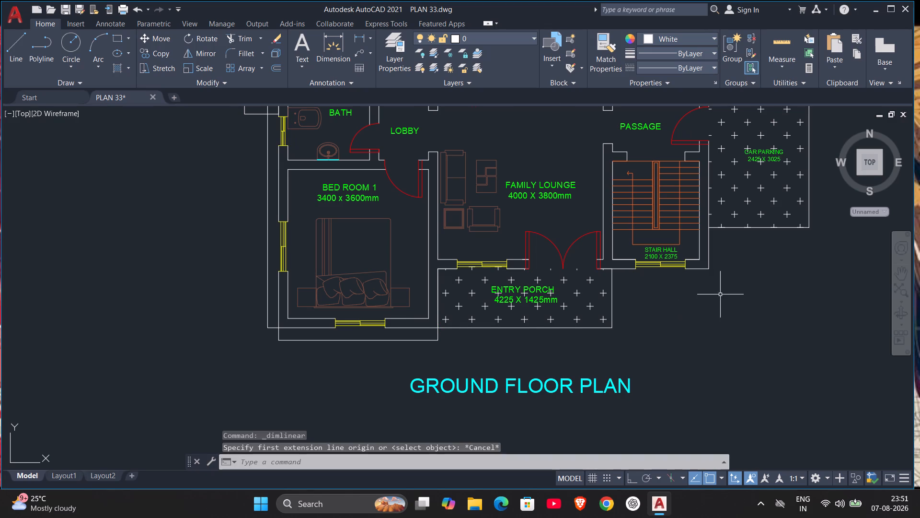
{"action": "middle_click_drag", "start_coordinate": [720, 295], "coordinate": [652, 355]}
{"action": "scroll", "coordinate": [652, 355], "scroll_direction": "down", "scroll_amount": 1}
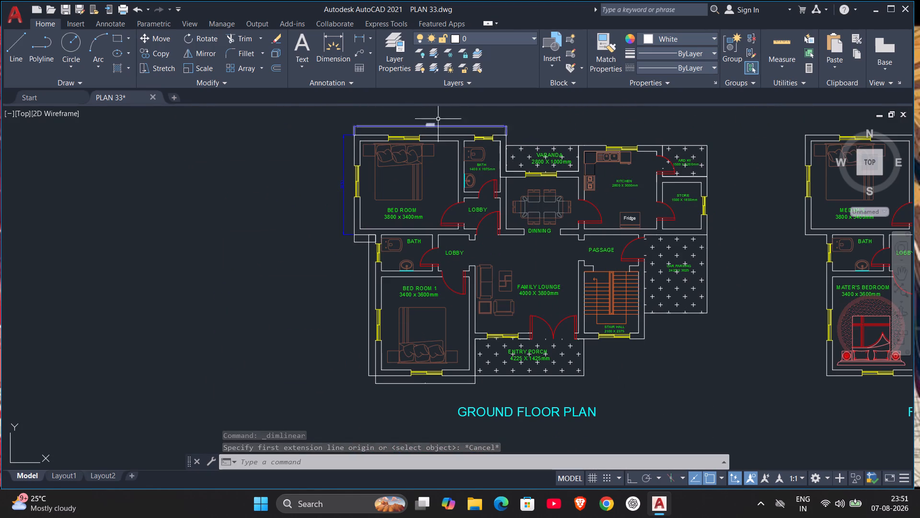
{"action": "left_click", "coordinate": [362, 37]}
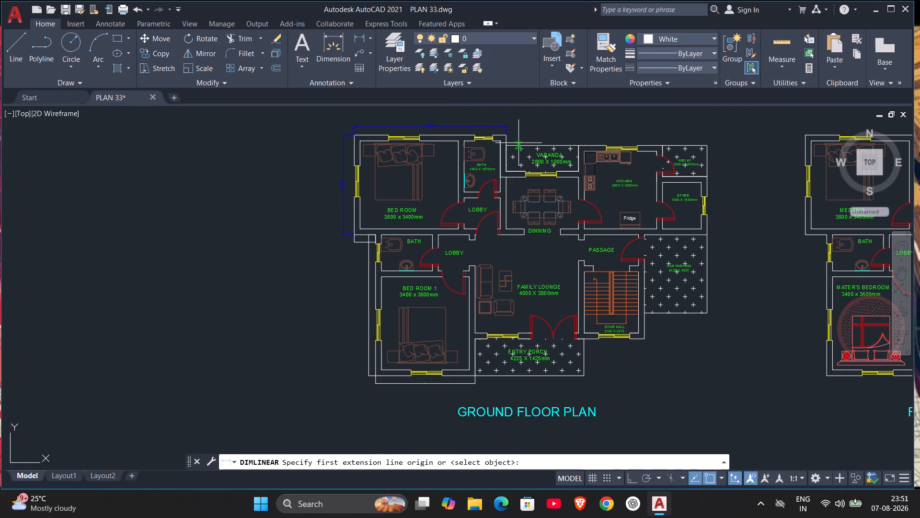
{"action": "left_click", "coordinate": [507, 143]}
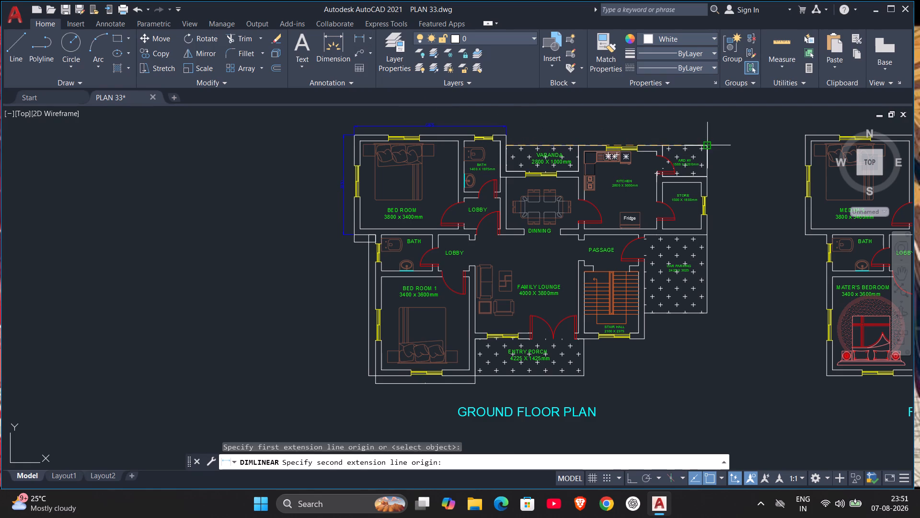
{"action": "left_click", "coordinate": [706, 141]}
{"action": "left_click", "coordinate": [705, 119]}
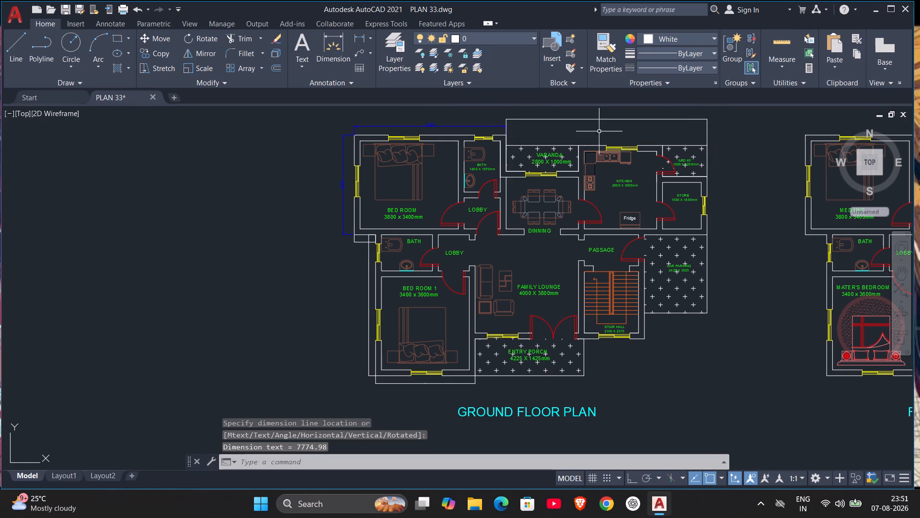
Add a vertical linear dimension outside the store and car parking, from the plan's upper outer corner to the car parking's lower outer corner.
{"action": "left_click", "coordinate": [361, 38]}
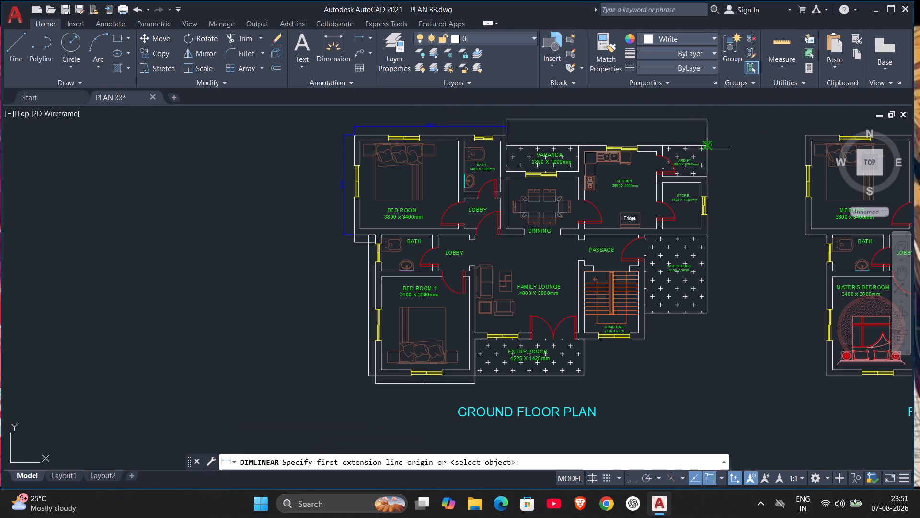
{"action": "left_click", "coordinate": [707, 146]}
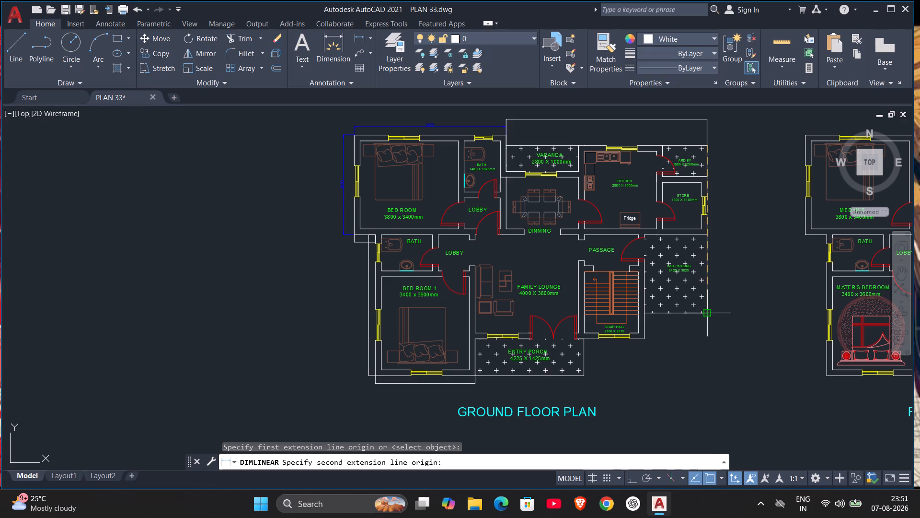
{"action": "left_click", "coordinate": [704, 315]}
{"action": "left_click", "coordinate": [731, 311]}
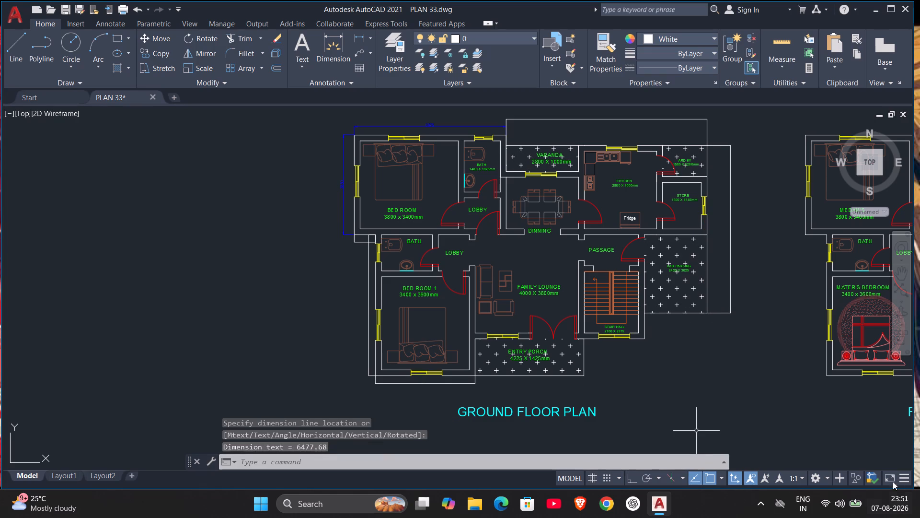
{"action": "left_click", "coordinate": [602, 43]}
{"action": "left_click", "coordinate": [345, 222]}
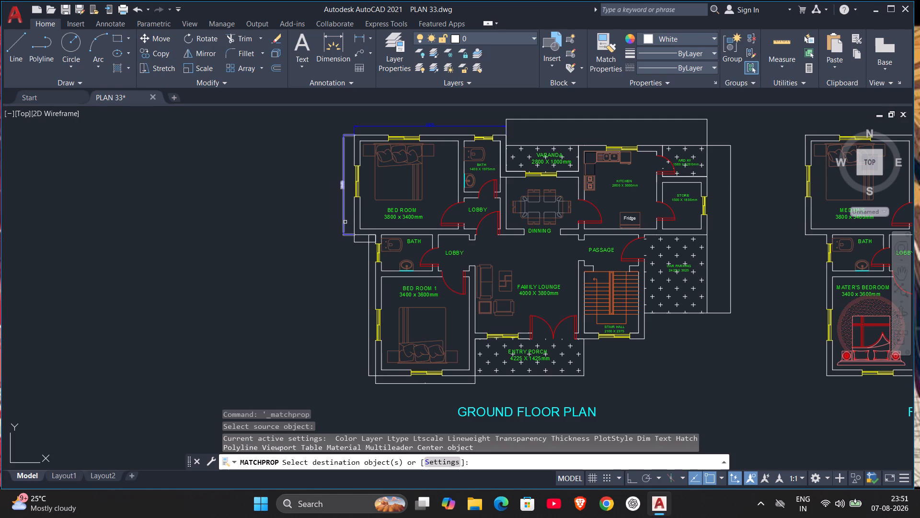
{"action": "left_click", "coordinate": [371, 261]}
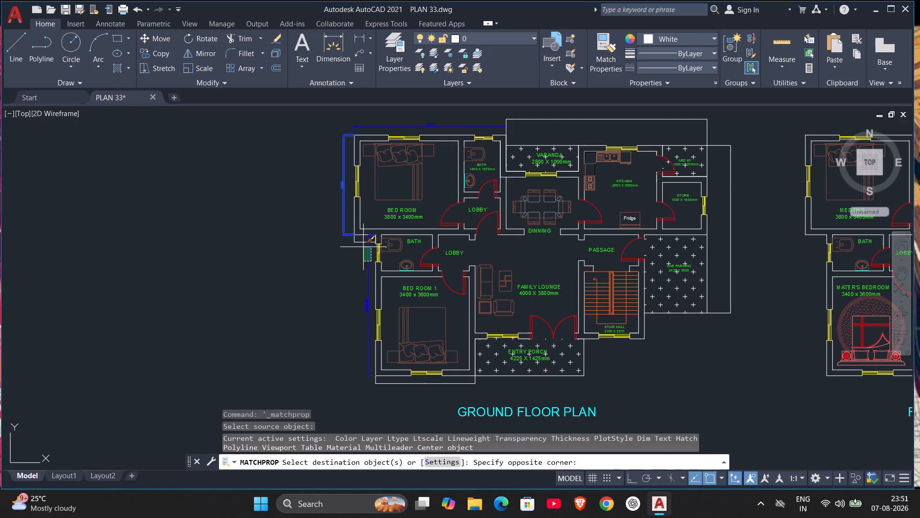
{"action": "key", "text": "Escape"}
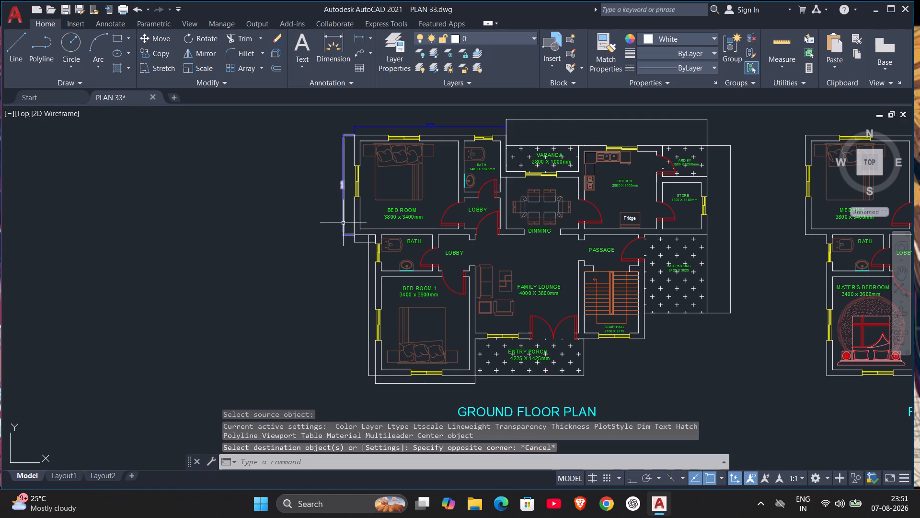
Match the properties of the bedroom's blue vertical dimension onto the five new white dimensions around the ground floor plan.
{"action": "left_click", "coordinate": [607, 39]}
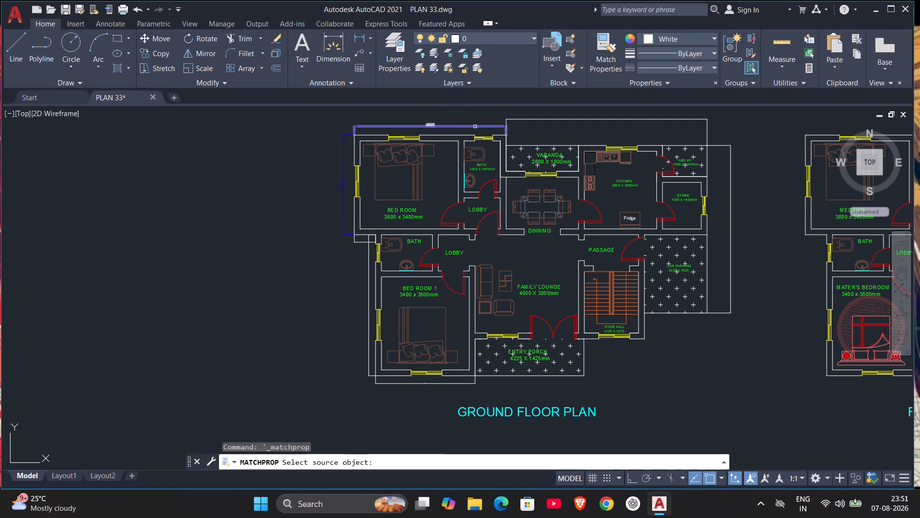
{"action": "scroll", "coordinate": [387, 178], "scroll_direction": "up", "scroll_amount": 2}
{"action": "left_click", "coordinate": [294, 320]}
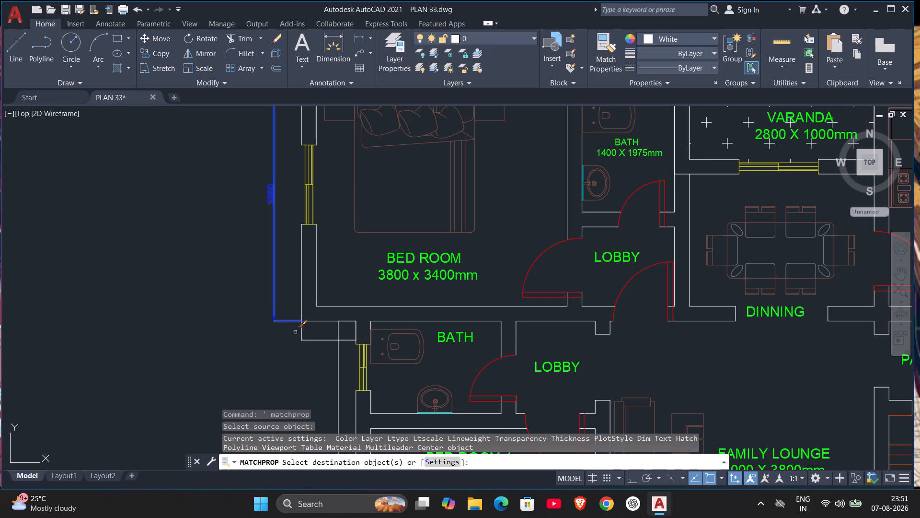
{"action": "left_click", "coordinate": [306, 340]}
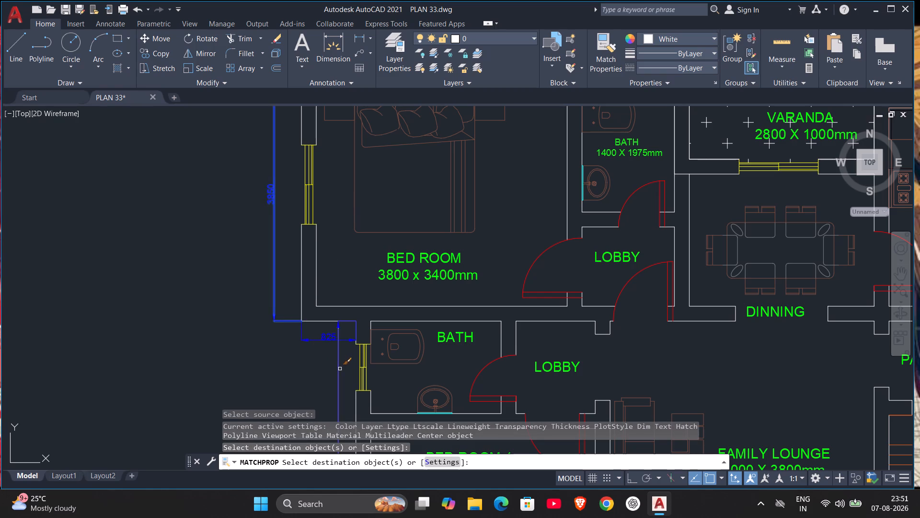
{"action": "left_click", "coordinate": [340, 369]}
{"action": "scroll", "coordinate": [382, 373], "scroll_direction": "down", "scroll_amount": 2}
{"action": "middle_click_drag", "start_coordinate": [395, 357], "coordinate": [455, 188]}
{"action": "left_click", "coordinate": [445, 332]}
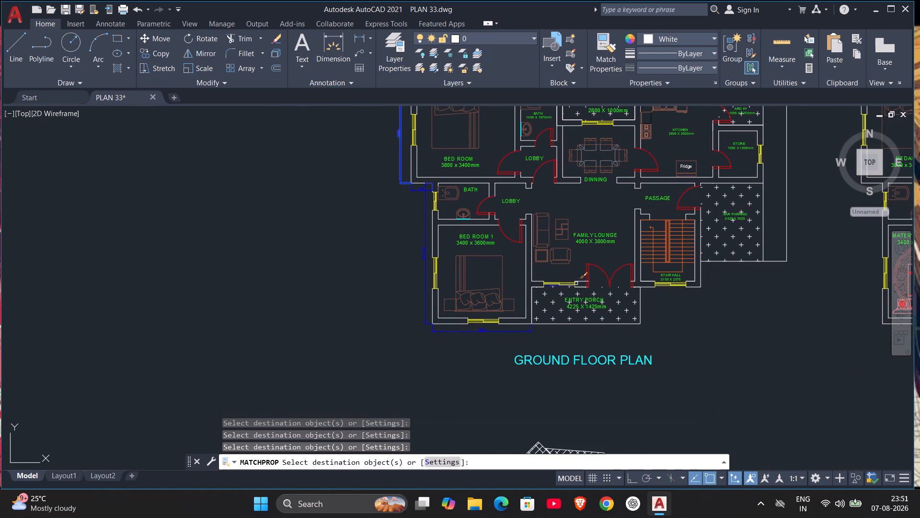
{"action": "middle_click_drag", "start_coordinate": [617, 238], "coordinate": [417, 330]}
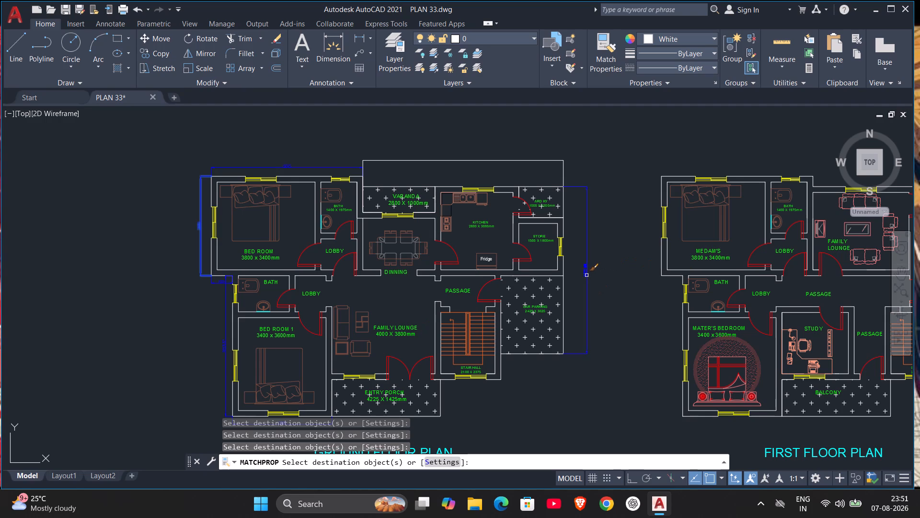
{"action": "left_click", "coordinate": [586, 275]}
{"action": "left_click", "coordinate": [540, 161]}
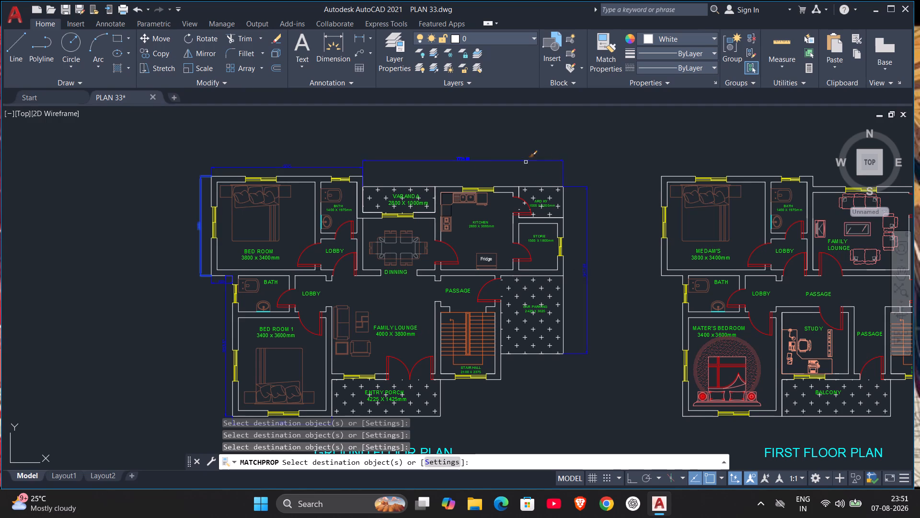
{"action": "scroll", "coordinate": [508, 275], "scroll_direction": "down", "scroll_amount": 2}
{"action": "middle_click_drag", "start_coordinate": [565, 324], "coordinate": [572, 283]}
{"action": "scroll", "coordinate": [567, 272], "scroll_direction": "up", "scroll_amount": 1}
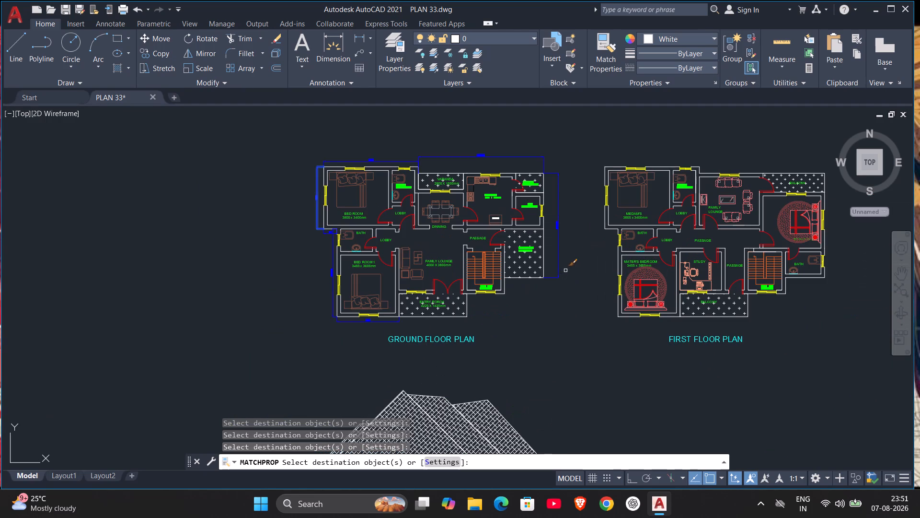
Start plotting the model space drawing with the DWG To PDF.pc3 plotter.
{"action": "key", "text": "Escape"}
{"action": "scroll", "coordinate": [559, 274], "scroll_direction": "down", "scroll_amount": 2}
{"action": "middle_click_drag", "start_coordinate": [577, 302], "coordinate": [532, 262]}
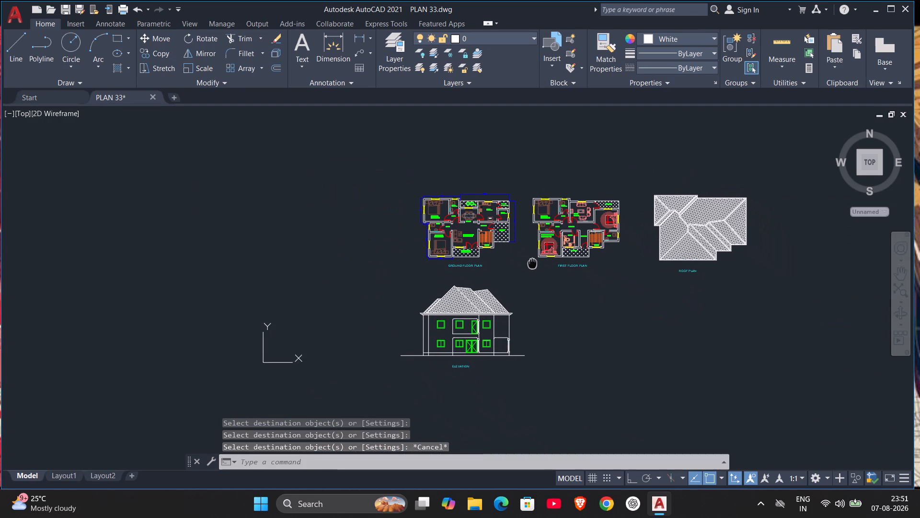
{"action": "middle_click_drag", "start_coordinate": [532, 262], "coordinate": [530, 262]}
{"action": "type", "text": "PLOT"}
{"action": "key", "text": "Return"}
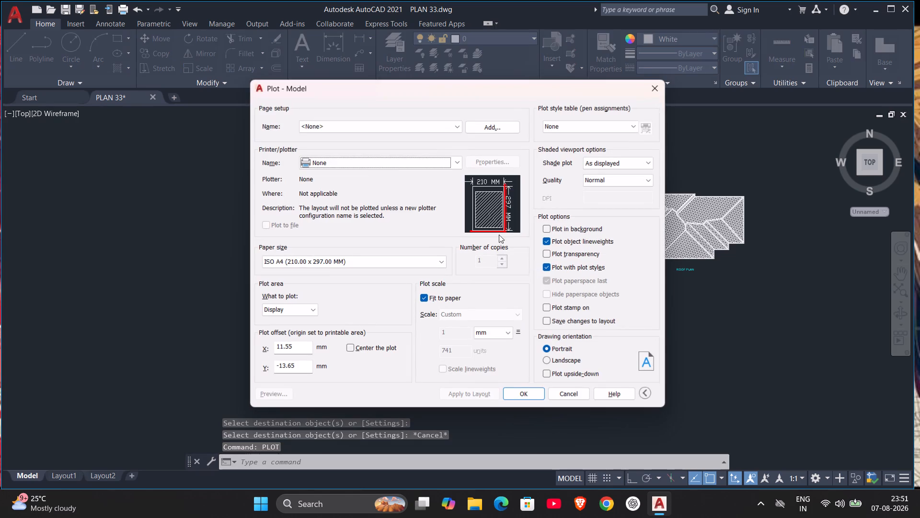
{"action": "left_click_drag", "start_coordinate": [405, 167], "coordinate": [408, 163]}
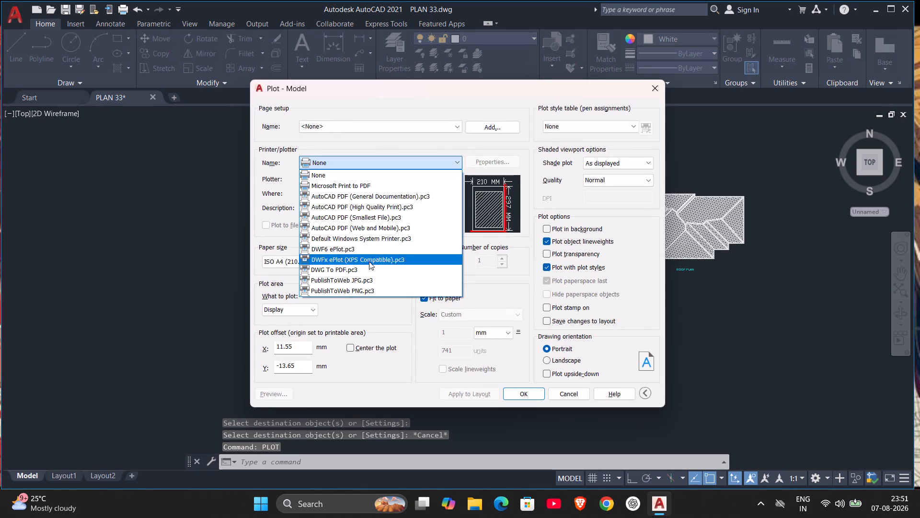
{"action": "left_click", "coordinate": [366, 271]}
Set both the vector quality and the raster image quality of the PDF output to 2400 dpi.
{"action": "left_click", "coordinate": [434, 226]}
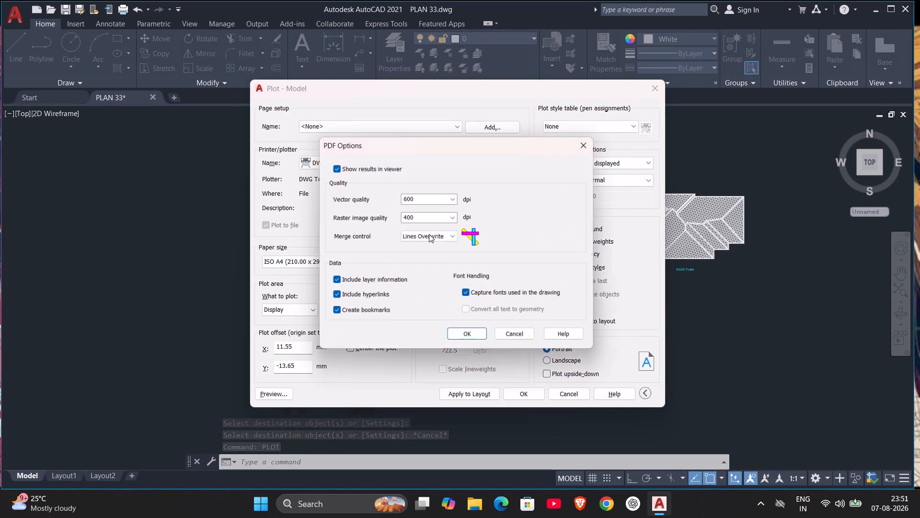
{"action": "left_click", "coordinate": [452, 199]}
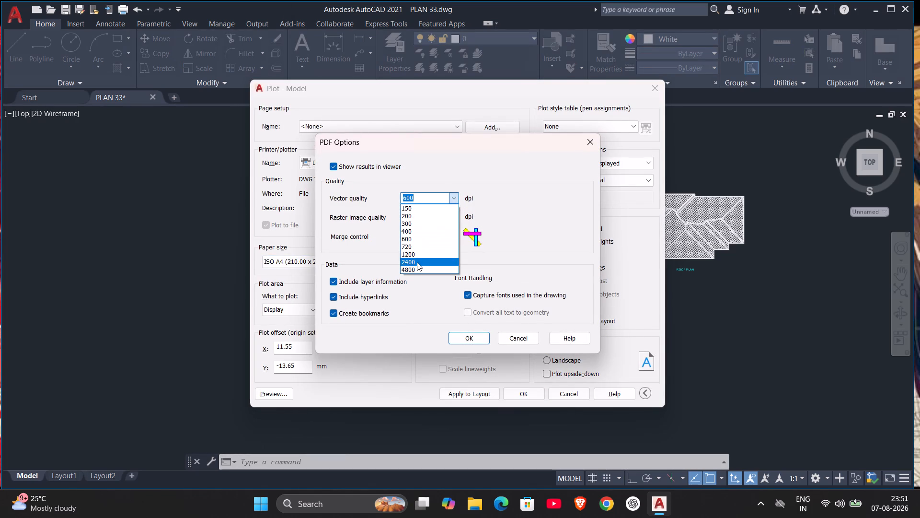
{"action": "left_click", "coordinate": [417, 262]}
{"action": "left_click", "coordinate": [454, 218]}
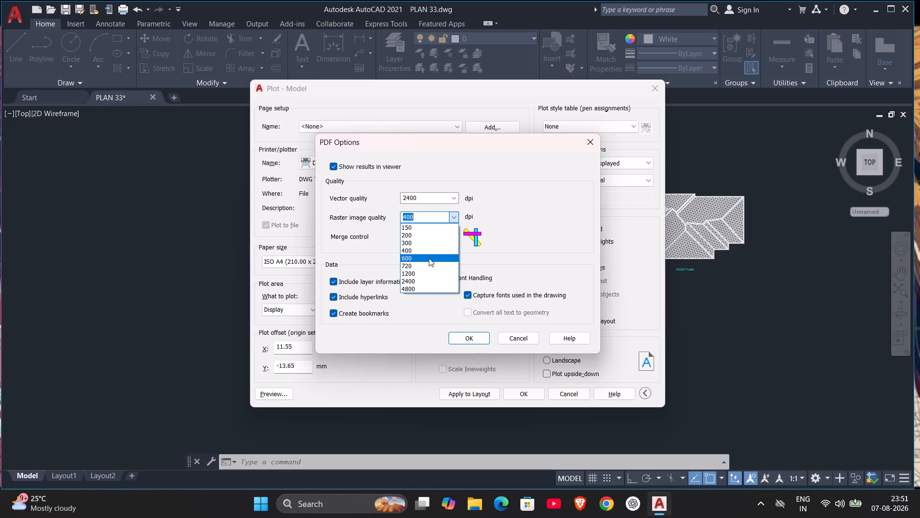
{"action": "left_click", "coordinate": [420, 280]}
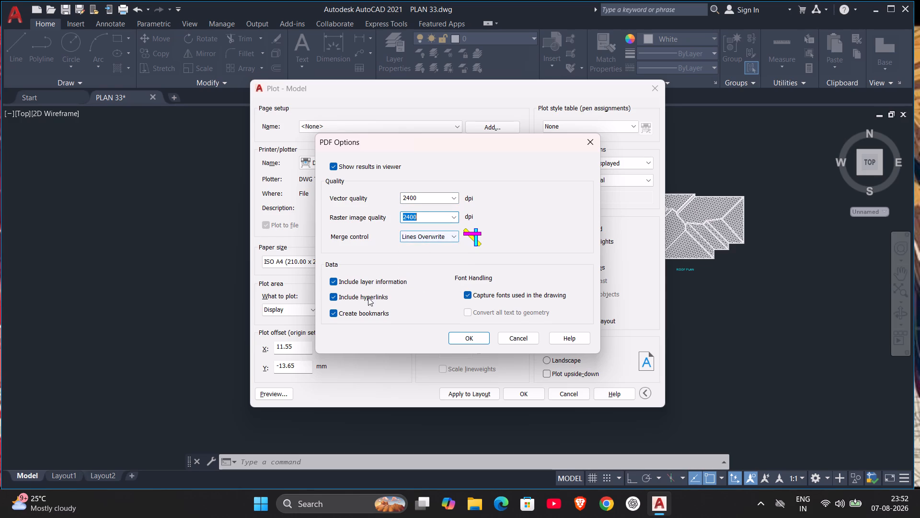
{"action": "left_click", "coordinate": [472, 338]}
Set the paper size to ISO expand A1 (841.00 x 594.00 MM) and centre the plot on the sheet.
{"action": "left_click", "coordinate": [436, 294]}
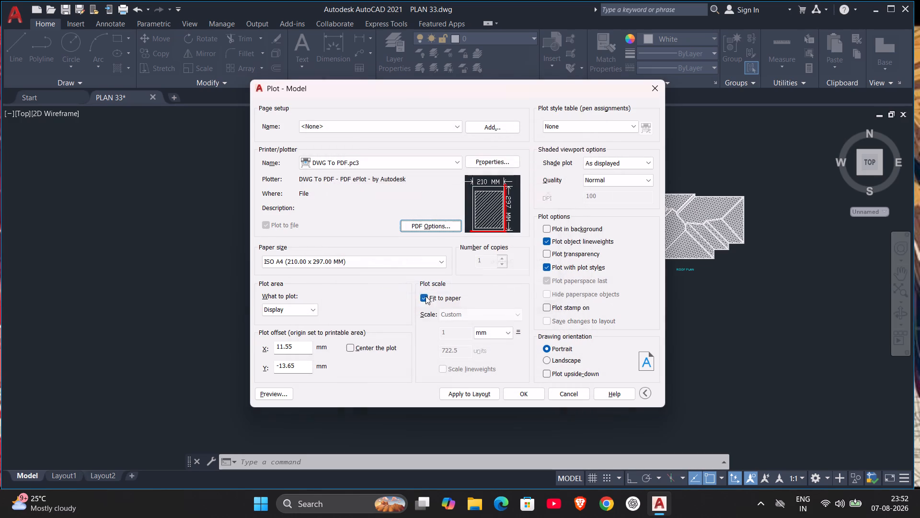
{"action": "left_click", "coordinate": [425, 256]}
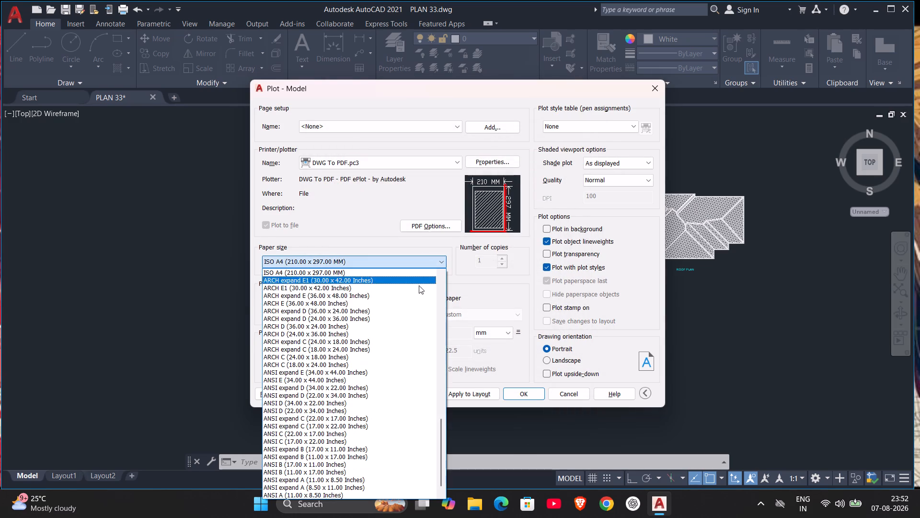
{"action": "scroll", "coordinate": [379, 293], "scroll_direction": "up", "scroll_amount": 7}
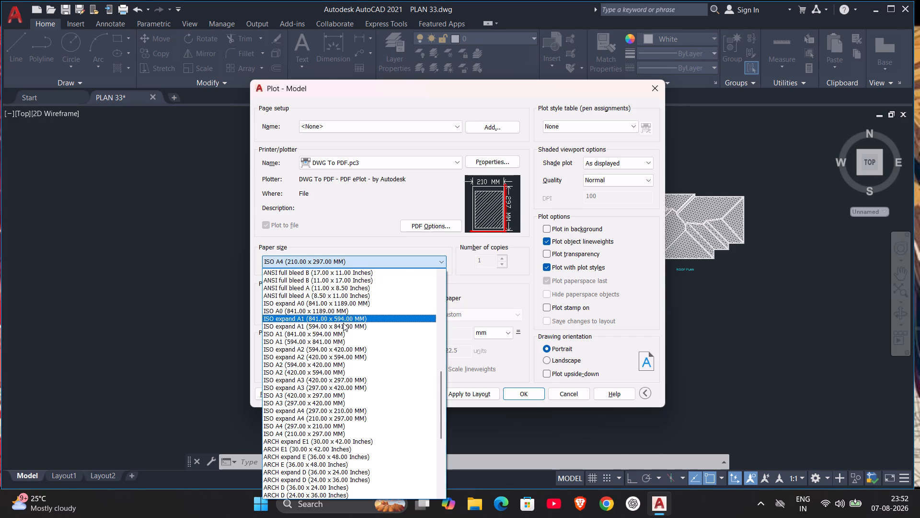
{"action": "scroll", "coordinate": [346, 312], "scroll_direction": "up", "scroll_amount": 2}
{"action": "left_click", "coordinate": [353, 362]}
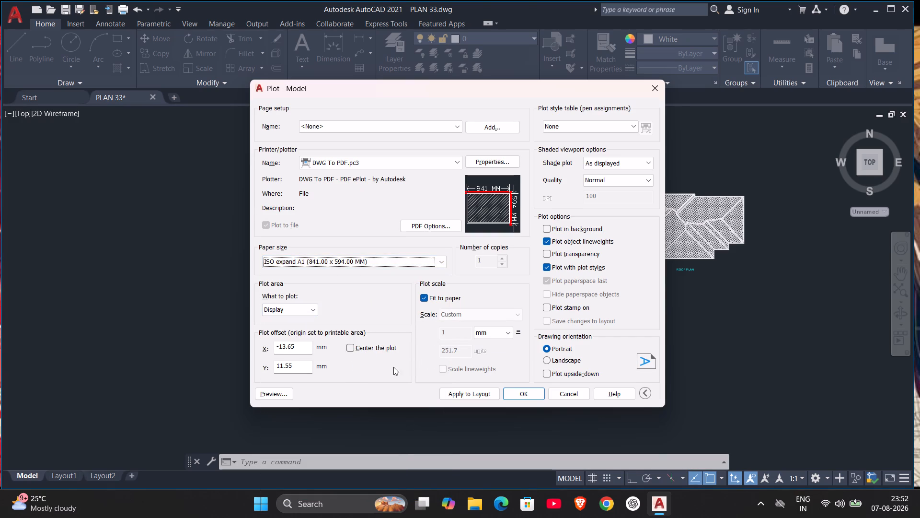
{"action": "left_click", "coordinate": [347, 346]}
Define the plot area as a window enclosing the ground floor, first floor and roof plans and the elevation.
{"action": "left_click", "coordinate": [304, 309]}
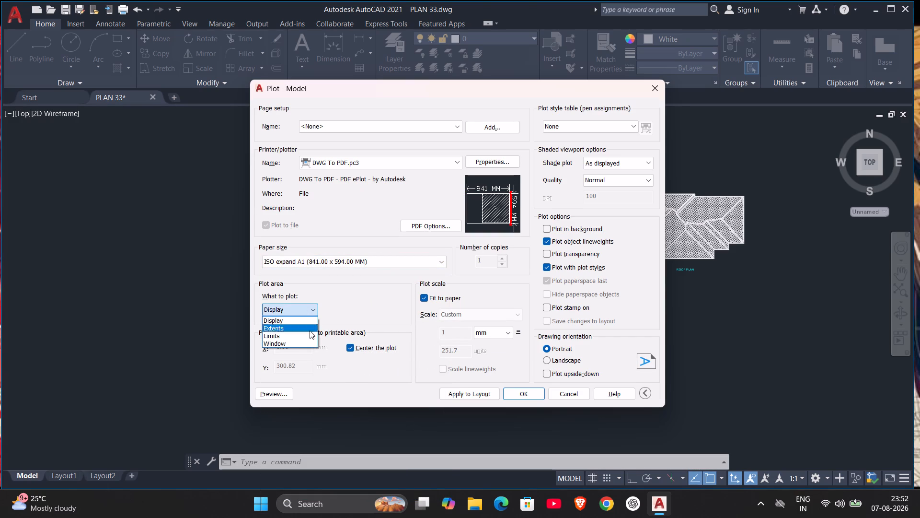
{"action": "left_click", "coordinate": [297, 342]}
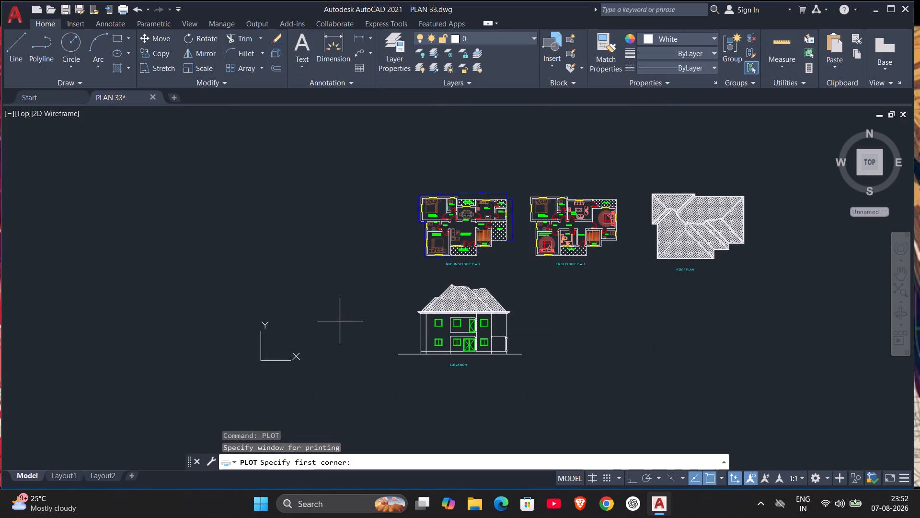
{"action": "left_click", "coordinate": [383, 170]}
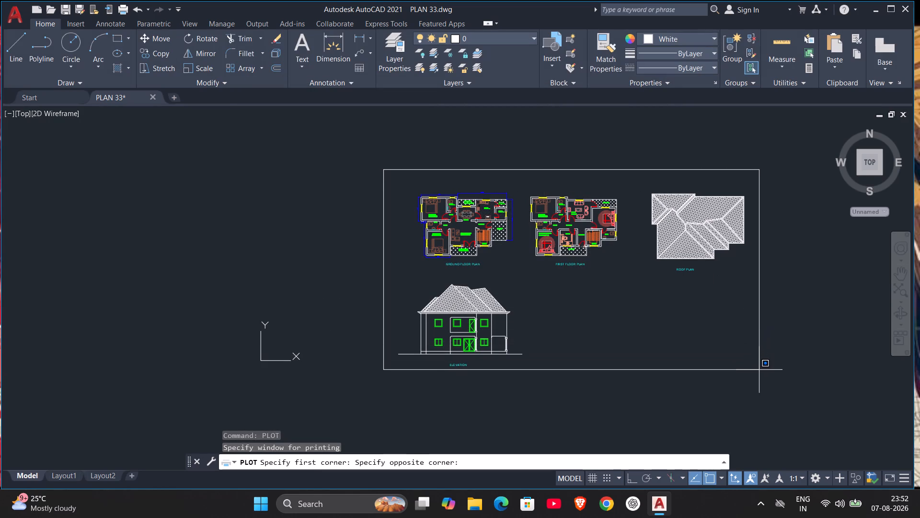
{"action": "left_click", "coordinate": [764, 377]}
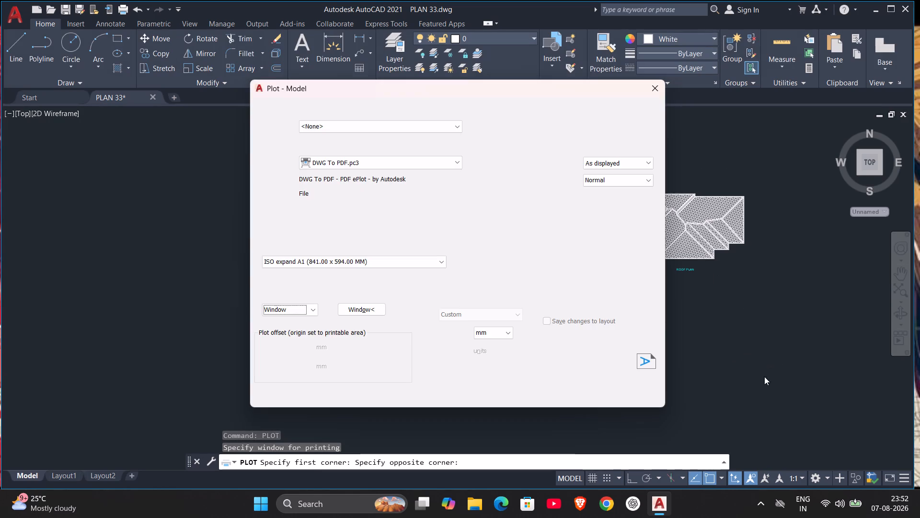
Preview the plot to check how the plans and elevation sit on the sheet, then return to the plot settings.
{"action": "left_click", "coordinate": [285, 390]}
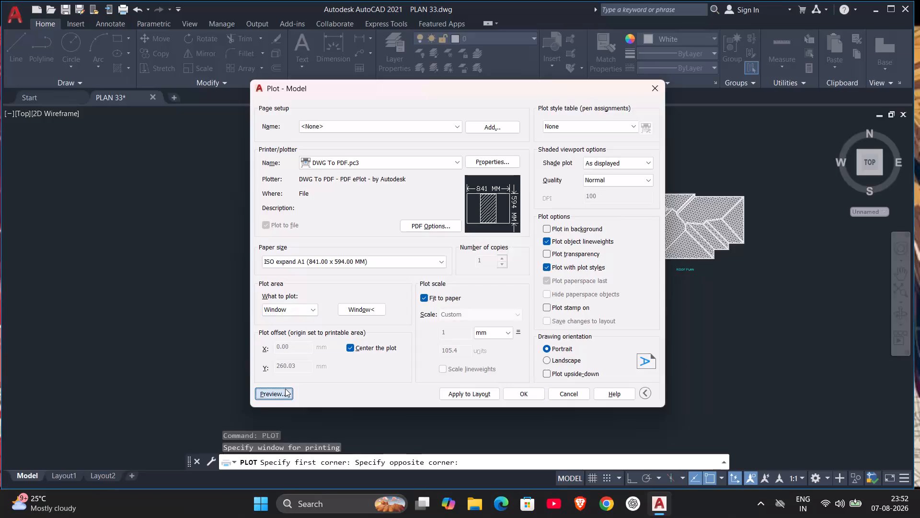
{"action": "scroll", "coordinate": [445, 258], "scroll_direction": "up", "scroll_amount": 3}
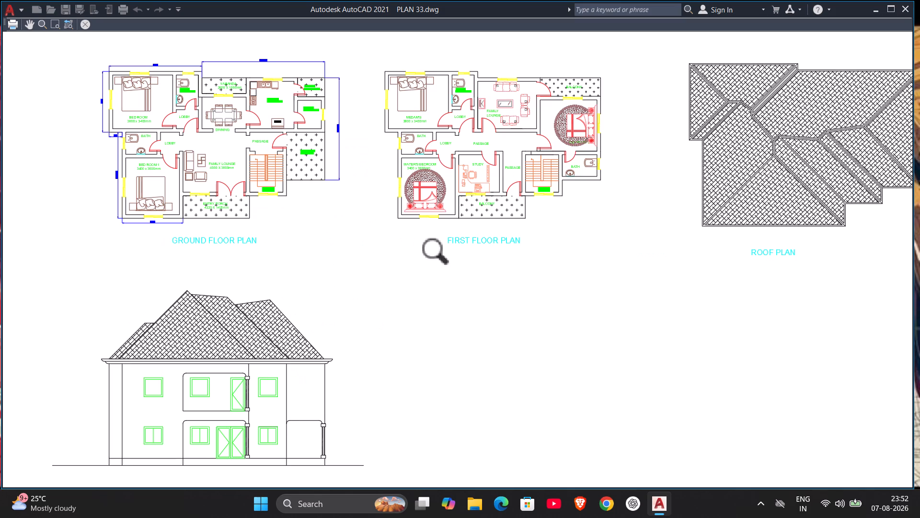
{"action": "scroll", "coordinate": [445, 258], "scroll_direction": "down", "scroll_amount": 1}
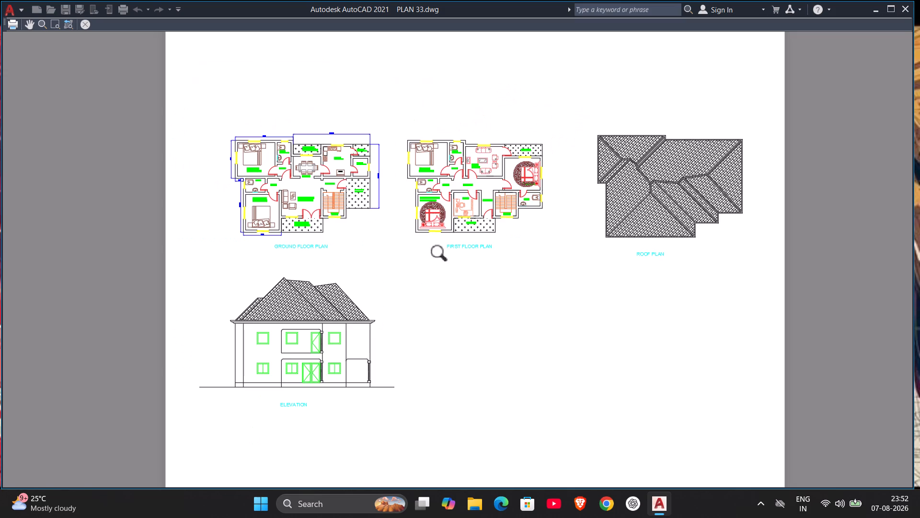
{"action": "scroll", "coordinate": [445, 260], "scroll_direction": "down", "scroll_amount": 2}
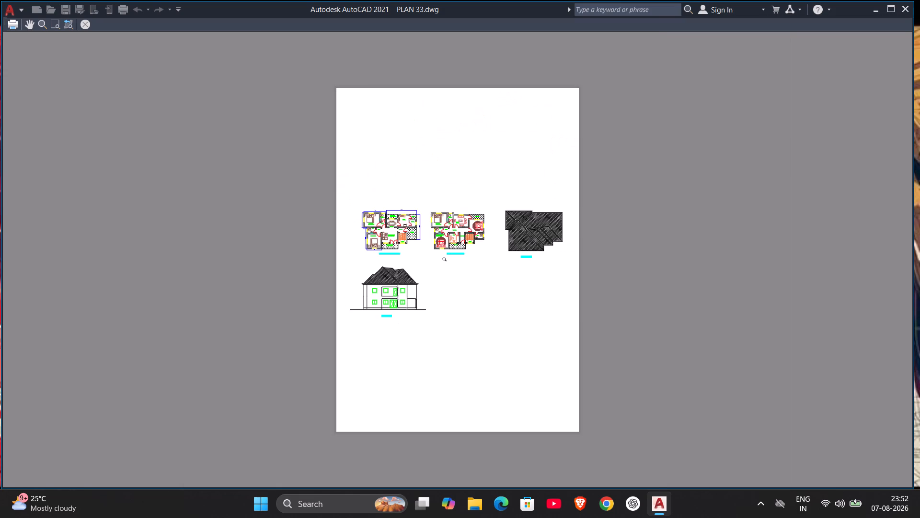
{"action": "scroll", "coordinate": [445, 260], "scroll_direction": "up", "scroll_amount": 1}
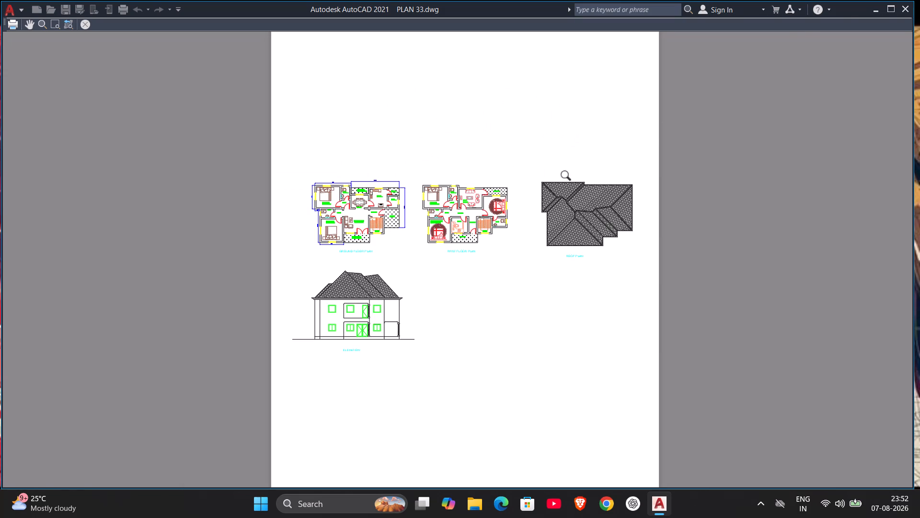
{"action": "right_click_drag", "start_coordinate": [515, 307], "coordinate": [519, 302]}
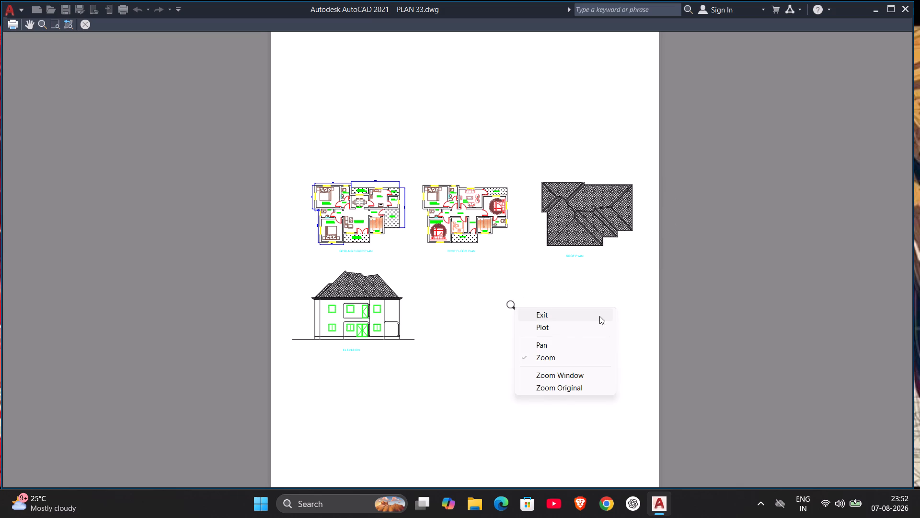
{"action": "left_click", "coordinate": [551, 312]}
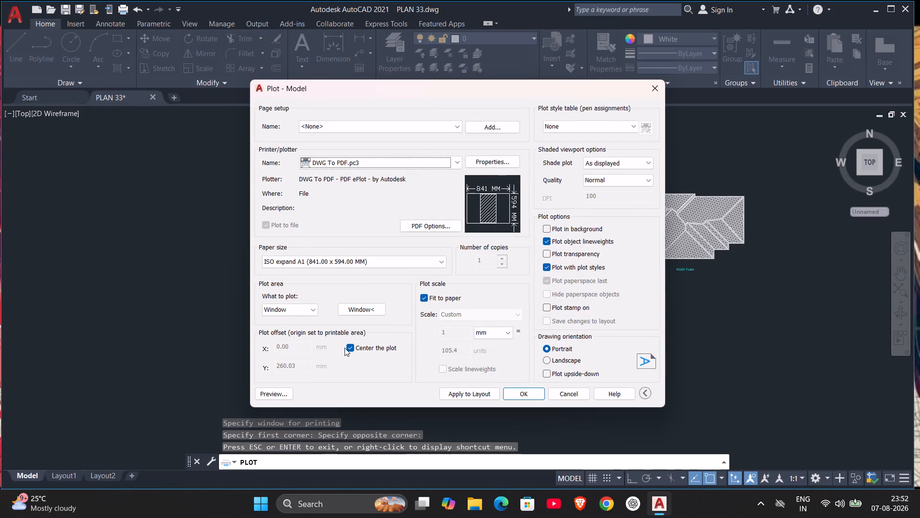
Assign the acad.ctb plot style table to the plot and to all layouts.
{"action": "left_click", "coordinate": [613, 124]}
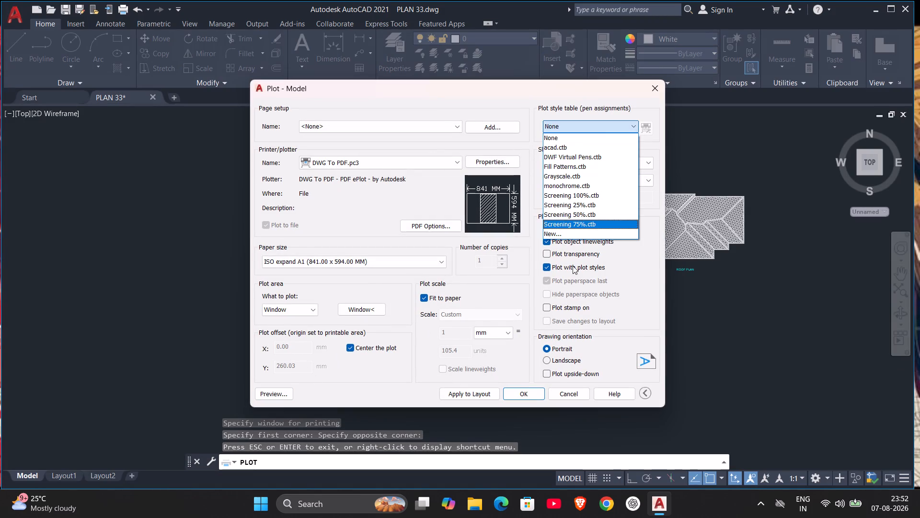
{"action": "left_click", "coordinate": [560, 148]}
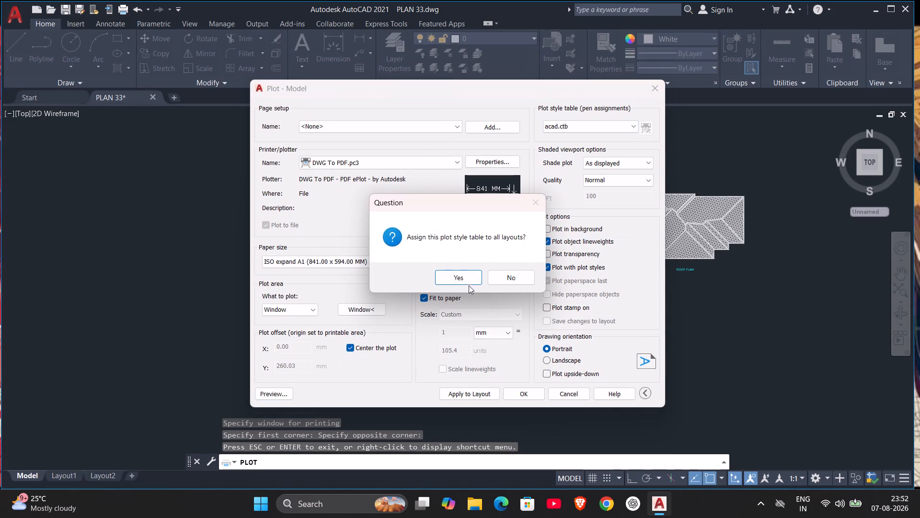
{"action": "left_click", "coordinate": [465, 280]}
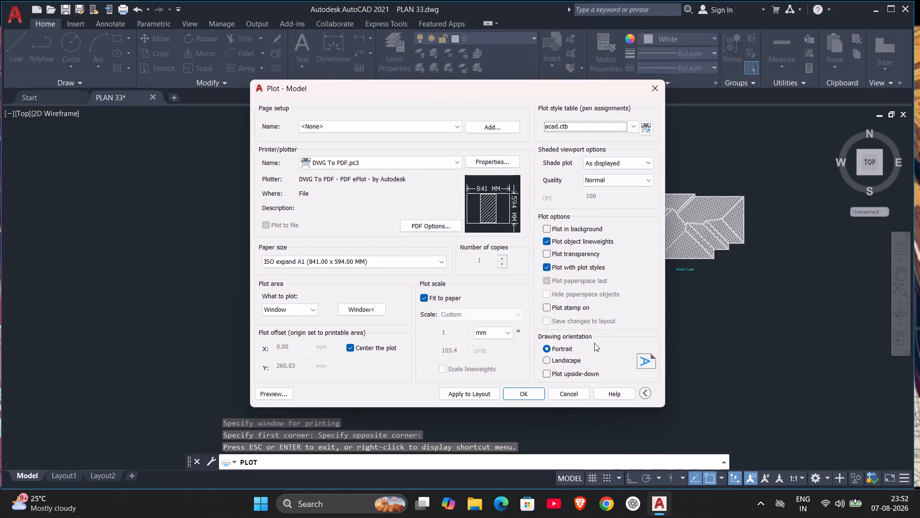
Plot the sheet to a PDF file named PLAN 3 MODEL PDF in the Documents folder.
{"action": "left_click", "coordinate": [522, 393]}
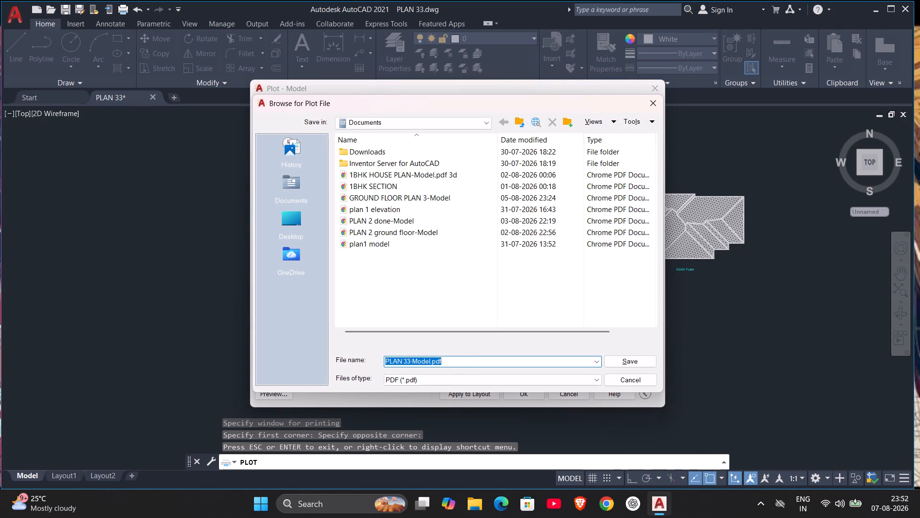
{"action": "key", "text": "BackSpace"}
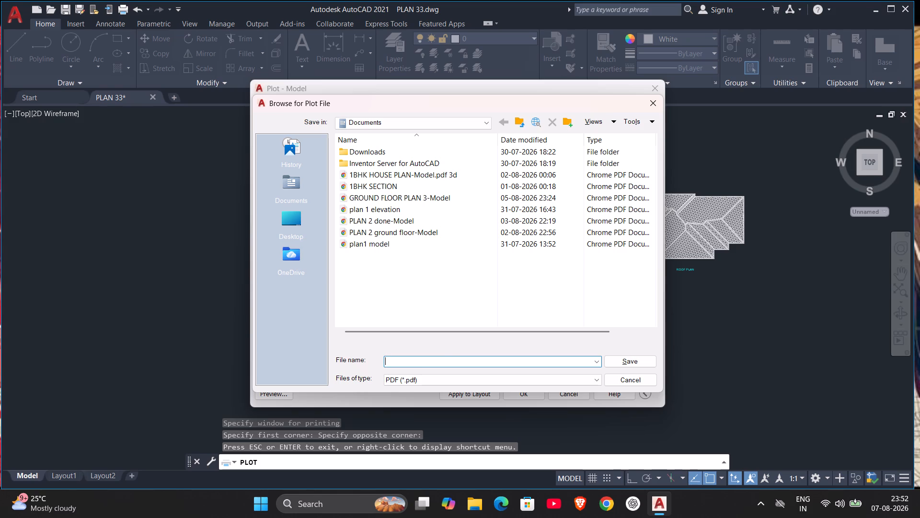
{"action": "type", "text": "PLAN"}
{"action": "key", "text": "space"}
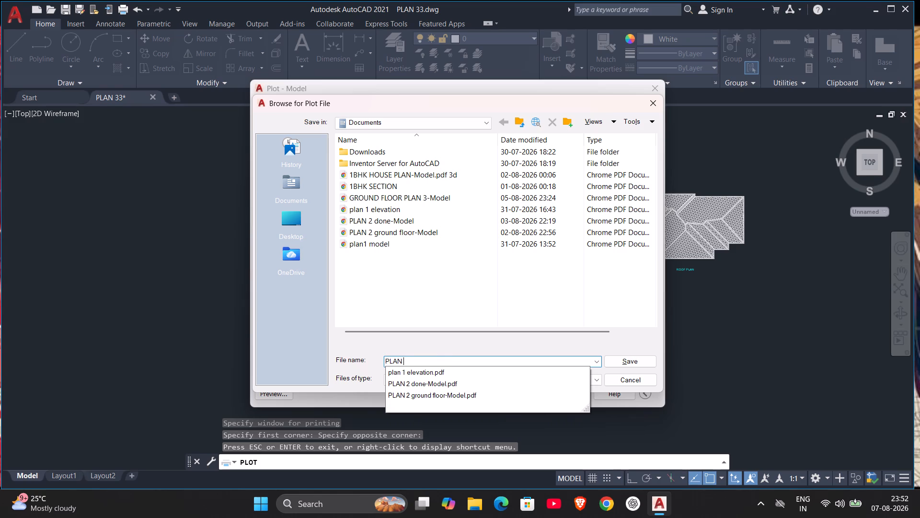
{"action": "key", "text": "3"}
{"action": "key", "text": "space"}
{"action": "type", "text": "MODEL"}
{"action": "key", "text": "space"}
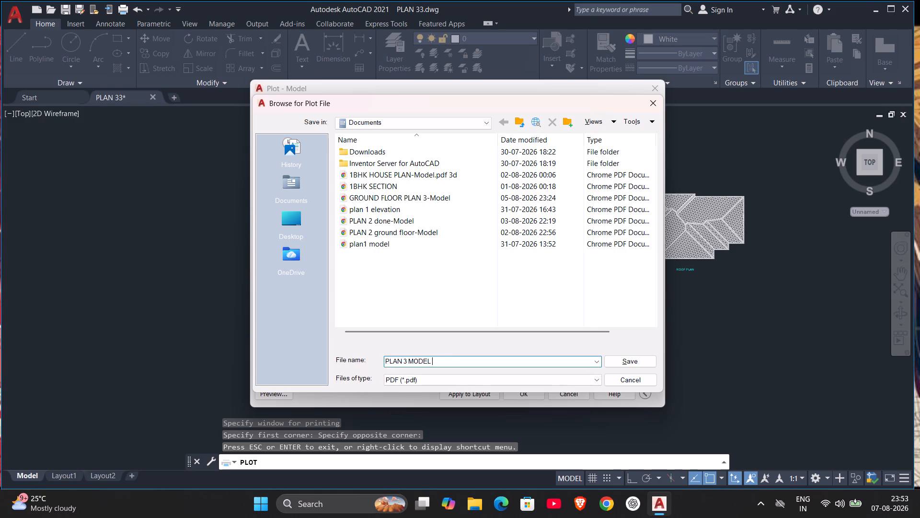
{"action": "key", "text": "p"}
{"action": "type", "text": "DF"}
{"action": "key", "text": "space"}
{"action": "left_click", "coordinate": [629, 362]}
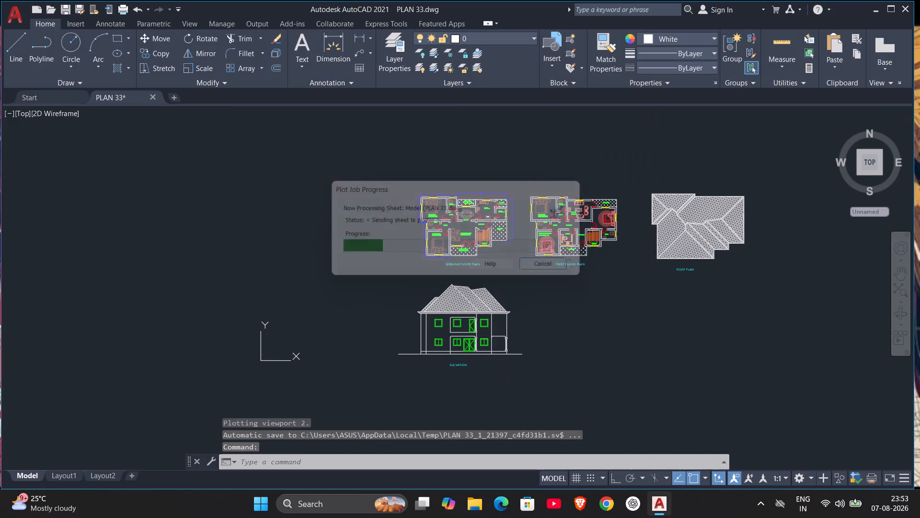
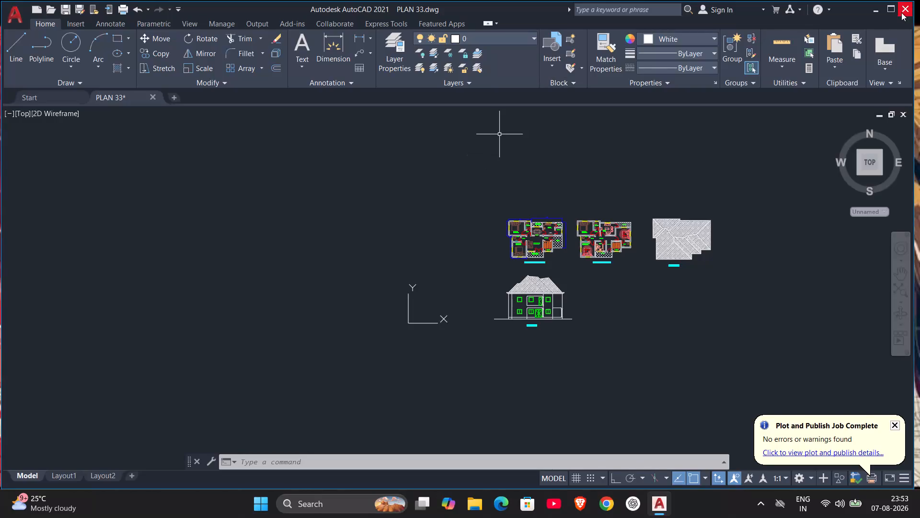
Close AutoCAD and save the changes to PLAN 33.dwg.
{"action": "left_click", "coordinate": [902, 11]}
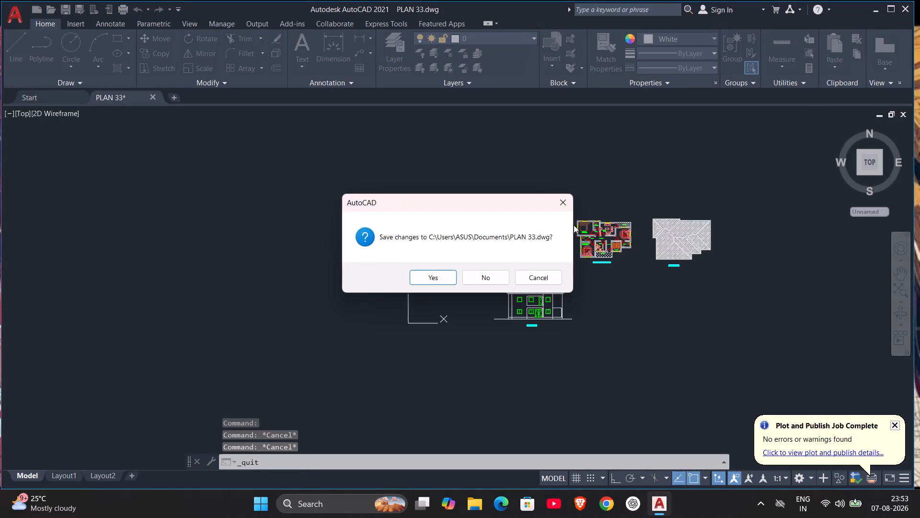
{"action": "left_click", "coordinate": [437, 282]}
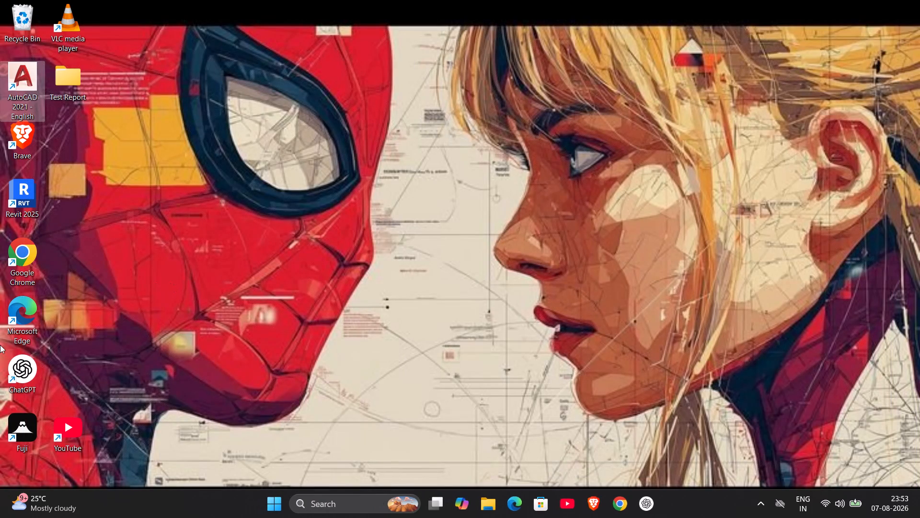
Launch the Fuji application from the desktop.
{"action": "double_click", "coordinate": [21, 417]}
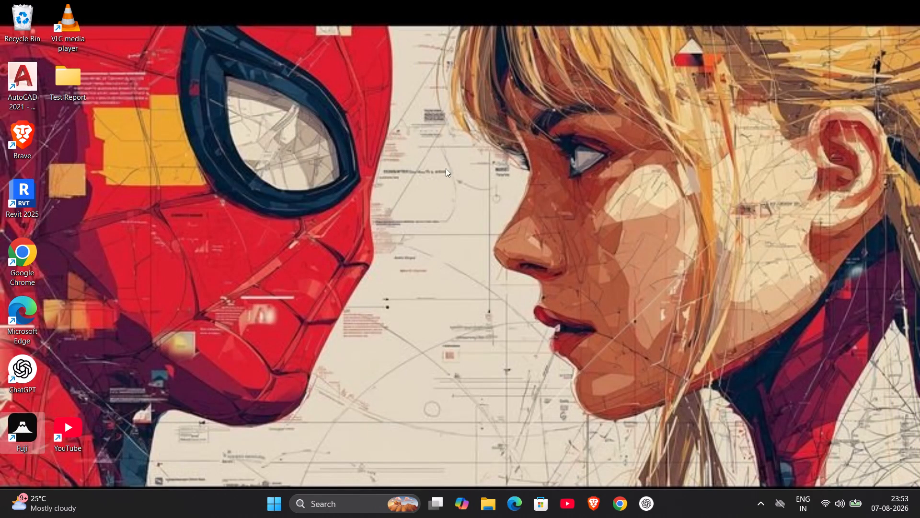
{"action": "double_click", "coordinate": [28, 420]}
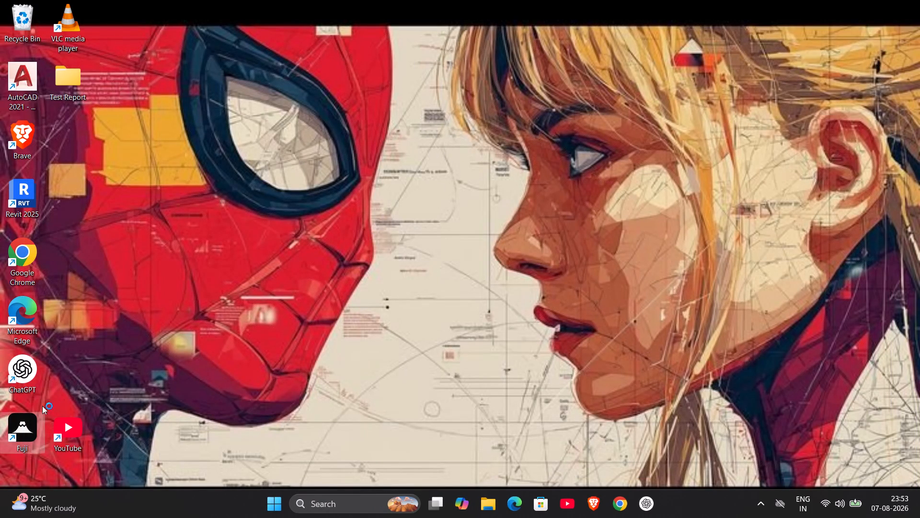